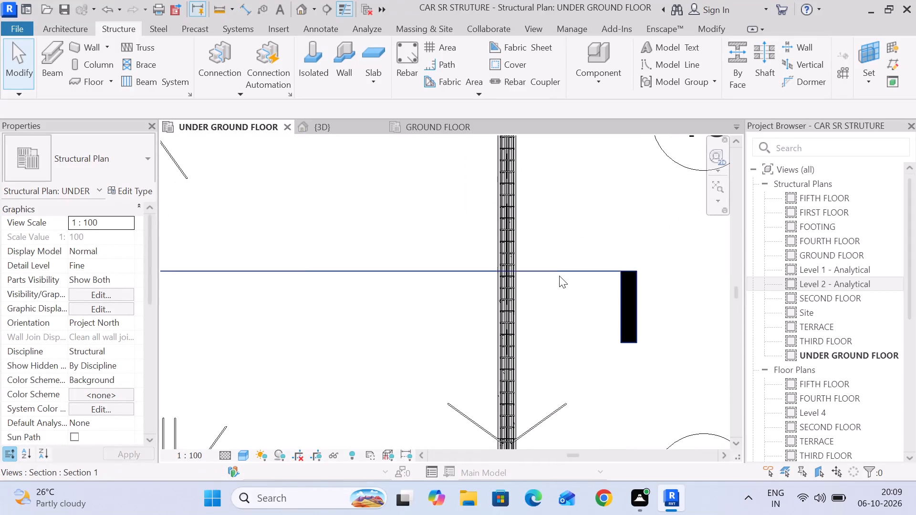
# Open the Section 1 view from its section line across the grid K and L beams between grids 9 and 10.
pyautogui.scroll(-5, 559, 276)
pyautogui.moveTo(554, 325); pyautogui.dragTo(562, 268, button='middle')
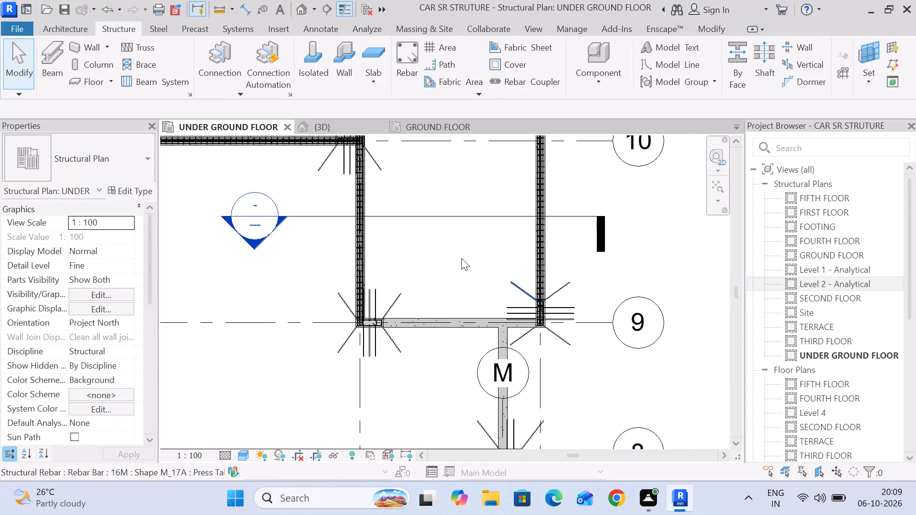
pyautogui.rightClick(432, 236)
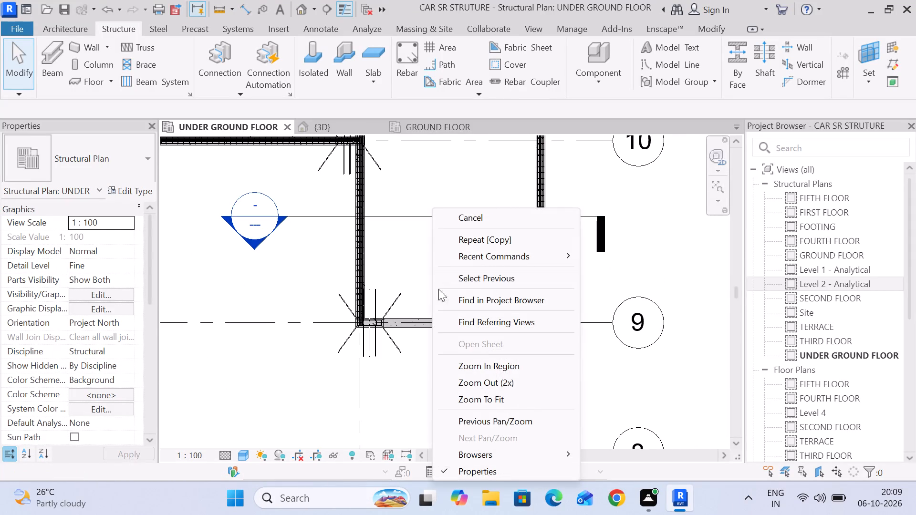
pyautogui.click(401, 267)
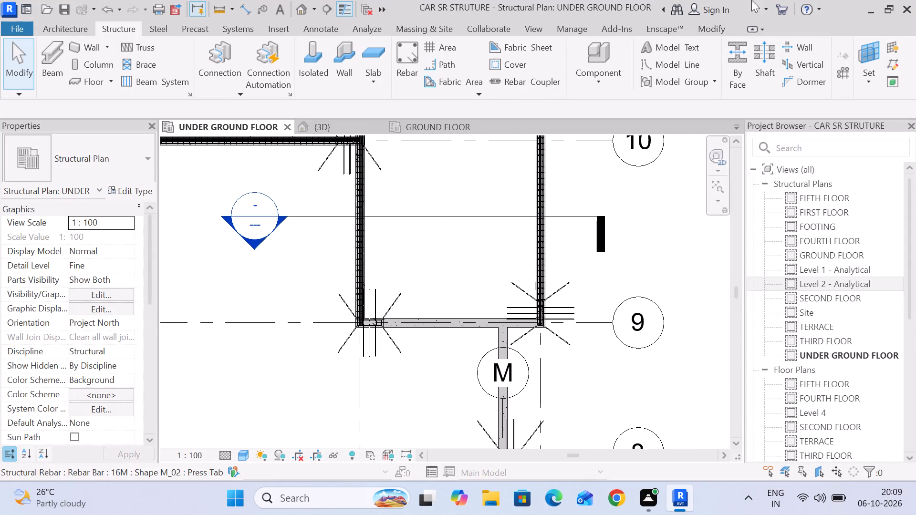
pyautogui.click(475, 211)
pyautogui.rightClick(475, 211)
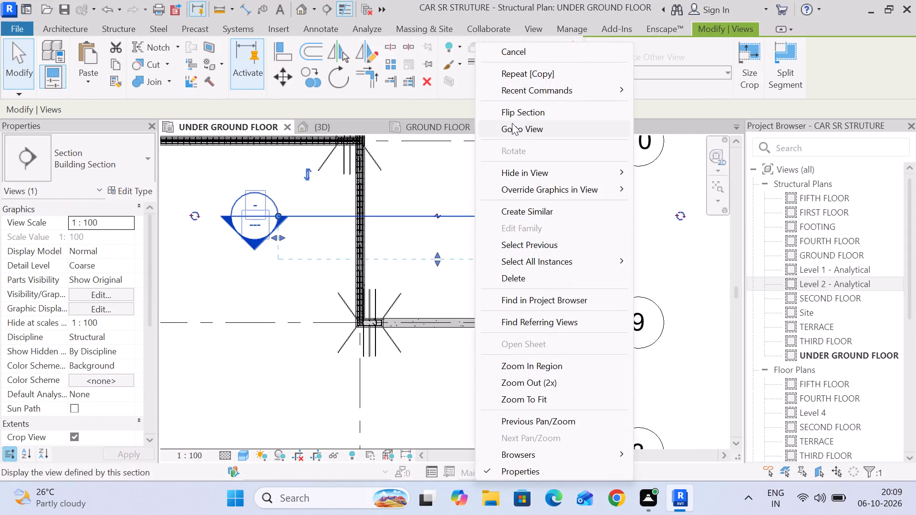
pyautogui.click(512, 129)
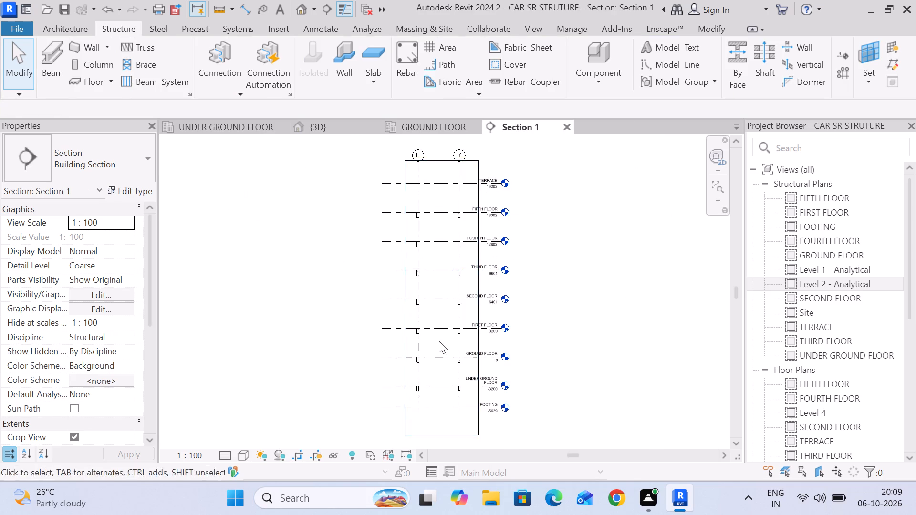
# Set the detail level of the Section 1 view to Fine.
pyautogui.scroll(13, 441, 384)
pyautogui.moveTo(452, 387); pyautogui.dragTo(449, 295, button='middle')
pyautogui.scroll(4, 479, 292)
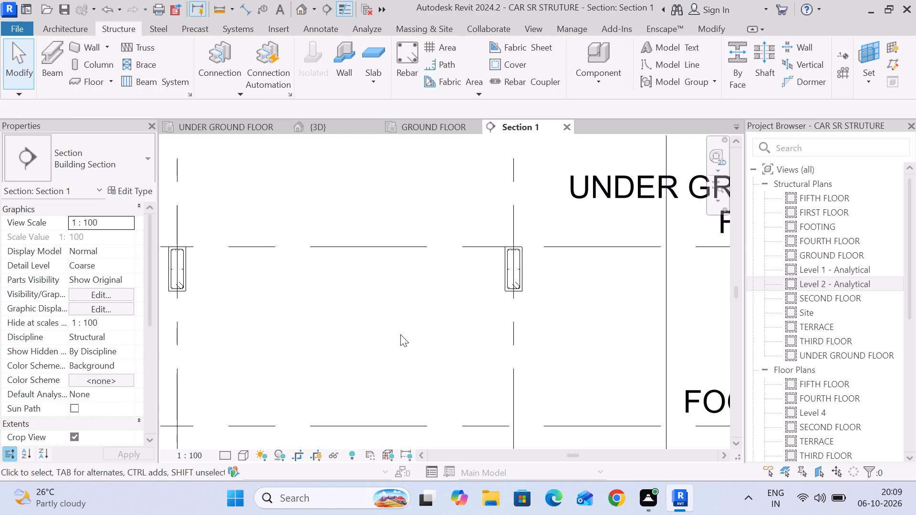
pyautogui.scroll(-4, 387, 336)
pyautogui.click(225, 451)
pyautogui.click(234, 439)
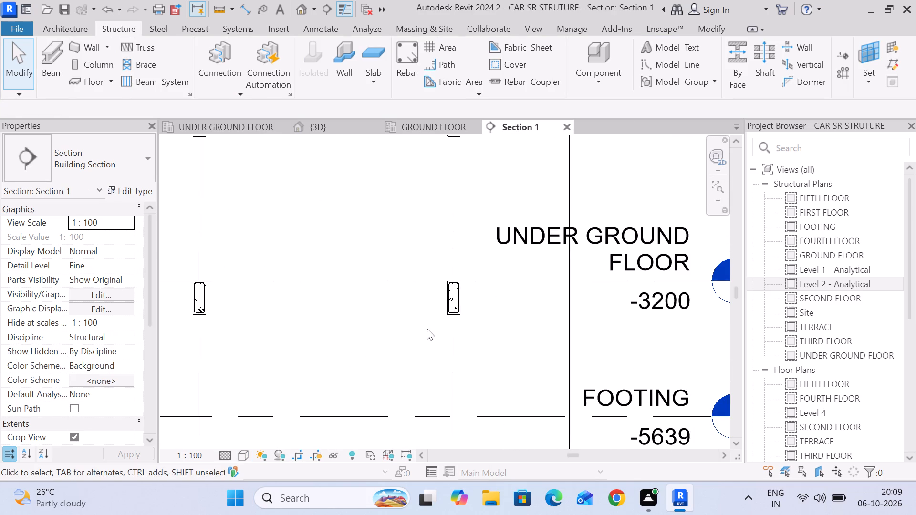
# Set the rebar cover of the GROUND FLOOR beams at grids K and L to beam <25 mm>.
pyautogui.scroll(7, 427, 328)
pyautogui.scroll(5, 500, 287)
pyautogui.scroll(-11, 506, 287)
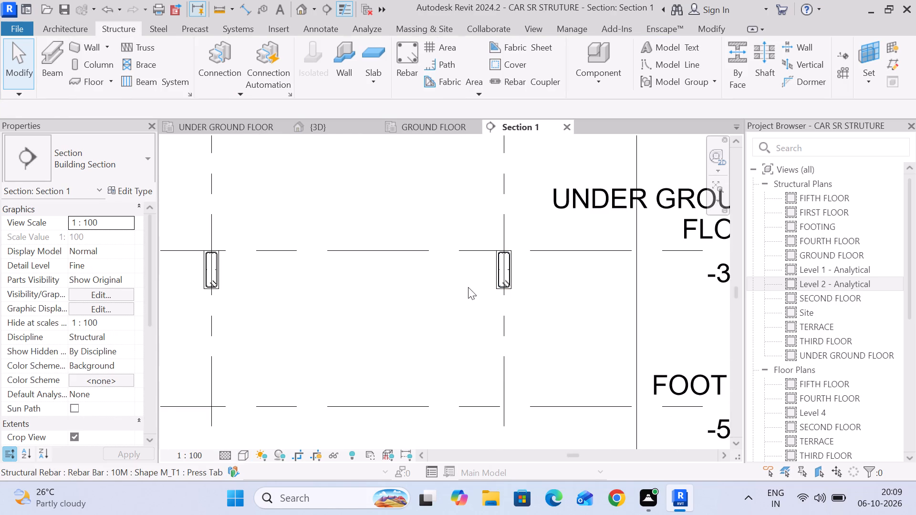
pyautogui.moveTo(399, 287); pyautogui.dragTo(439, 331, button='middle')
pyautogui.scroll(-4, 449, 318)
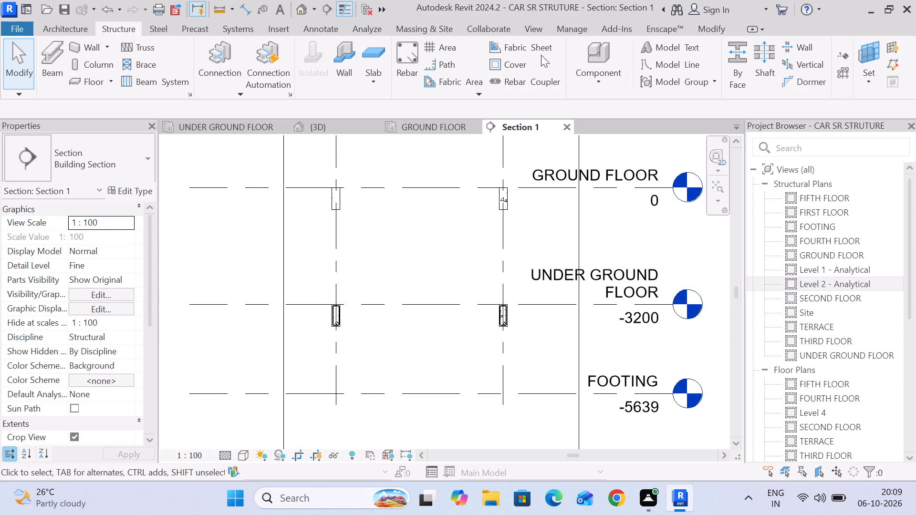
pyautogui.click(520, 71)
pyautogui.click(511, 214)
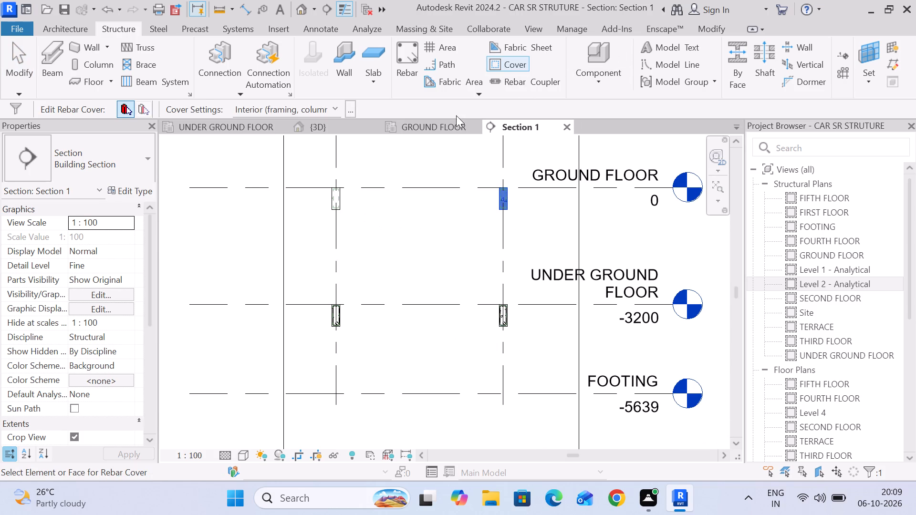
pyautogui.click(333, 105)
pyautogui.click(315, 123)
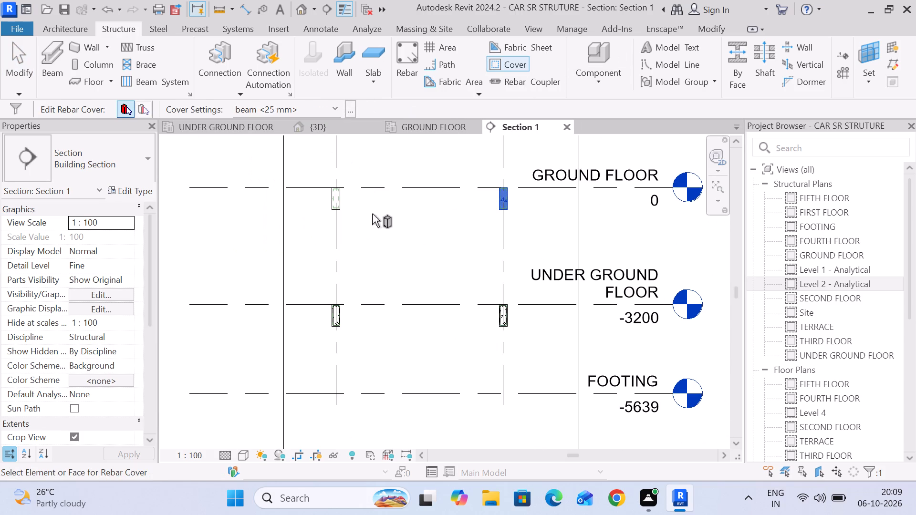
pyautogui.click(348, 209)
pyautogui.click(338, 207)
pyautogui.click(309, 113)
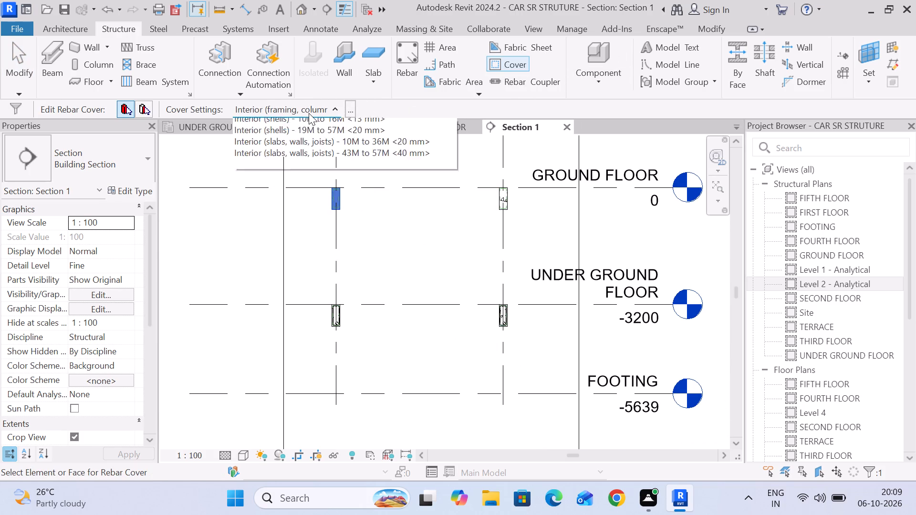
pyautogui.click(307, 122)
# Set the rebar cover of the FIRST FLOOR beams at grids K and L to beam <25 mm>.
pyautogui.scroll(-1, 400, 211)
pyautogui.moveTo(400, 211); pyautogui.dragTo(416, 326, button='middle')
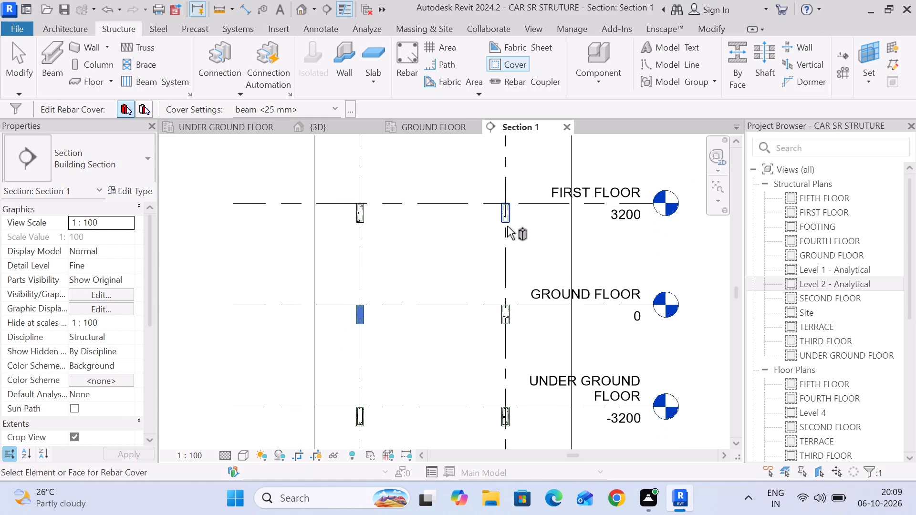
pyautogui.click(507, 226)
pyautogui.click(271, 104)
pyautogui.click(277, 124)
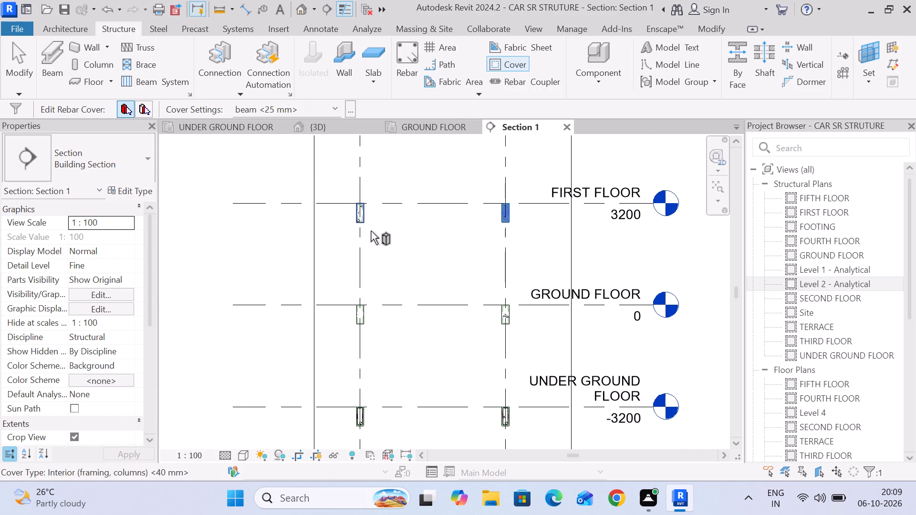
pyautogui.click(364, 221)
pyautogui.click(334, 107)
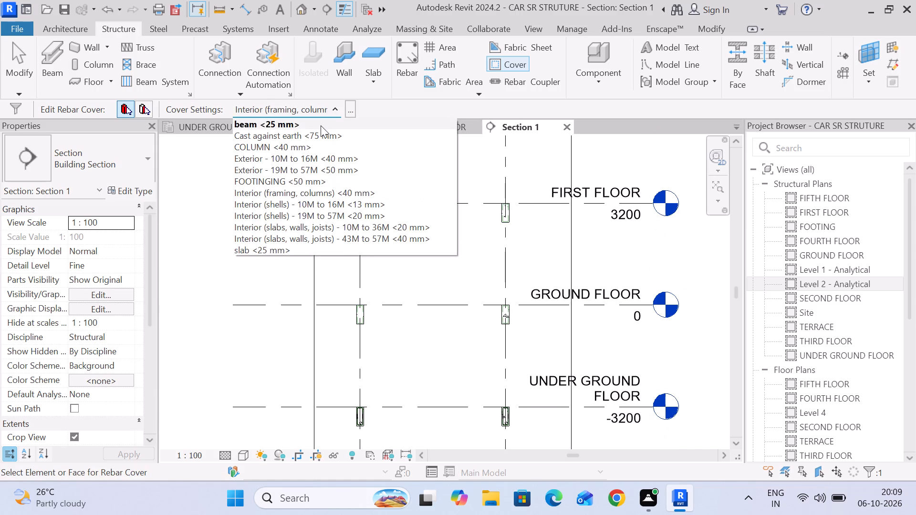
pyautogui.click(321, 125)
# Set the rebar cover of the SECOND FLOOR beams at grids K and L to beam <25 mm>.
pyautogui.moveTo(411, 175); pyautogui.dragTo(411, 322, button='middle')
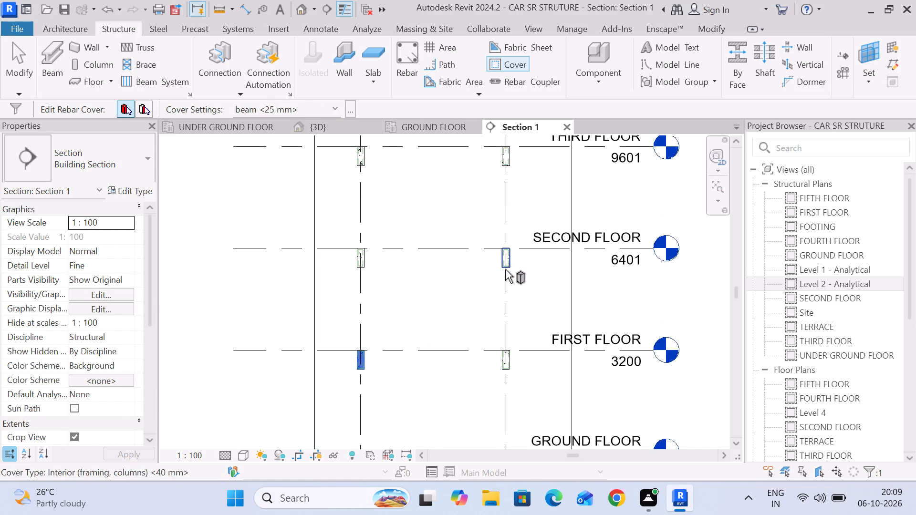
pyautogui.click(505, 269)
pyautogui.click(309, 109)
pyautogui.click(302, 123)
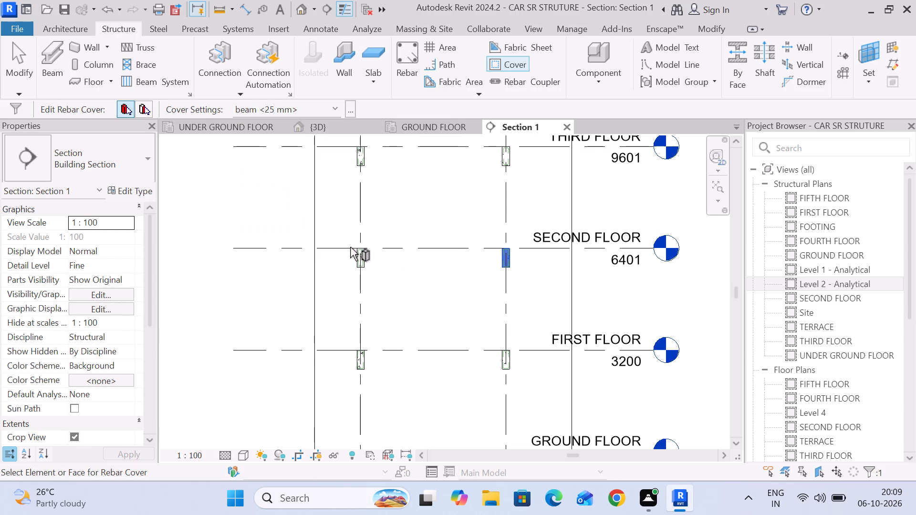
pyautogui.click(360, 270)
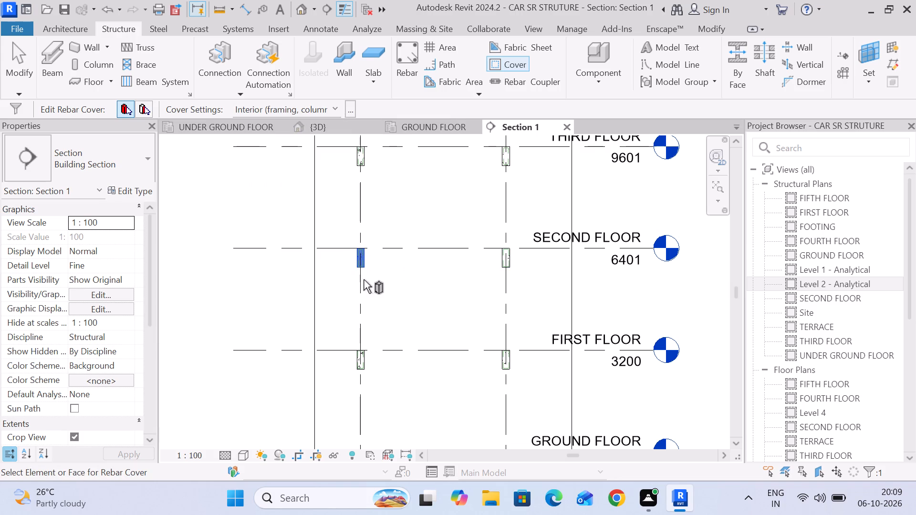
pyautogui.click(316, 105)
pyautogui.click(311, 125)
# Set the rebar cover of the THIRD FLOOR beams at grids K and L to beam <25 mm>.
pyautogui.moveTo(411, 174); pyautogui.dragTo(413, 285, button='middle')
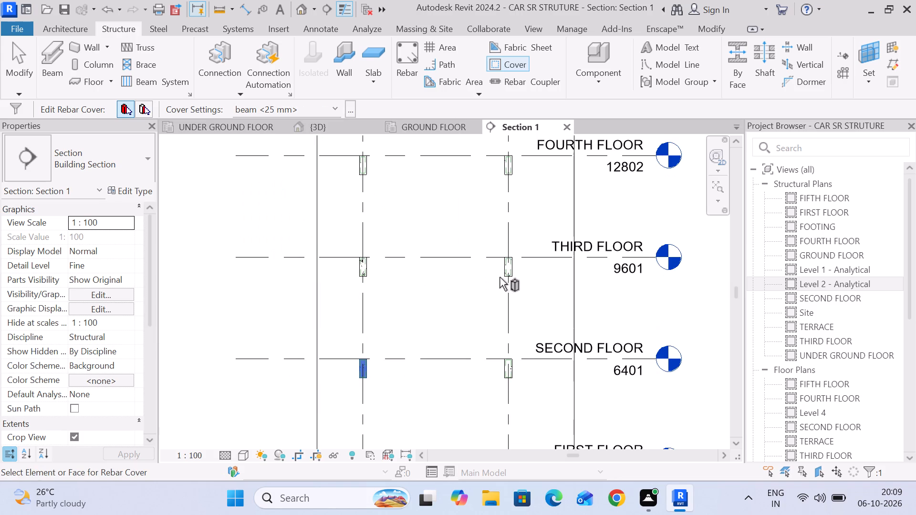
pyautogui.click(505, 270)
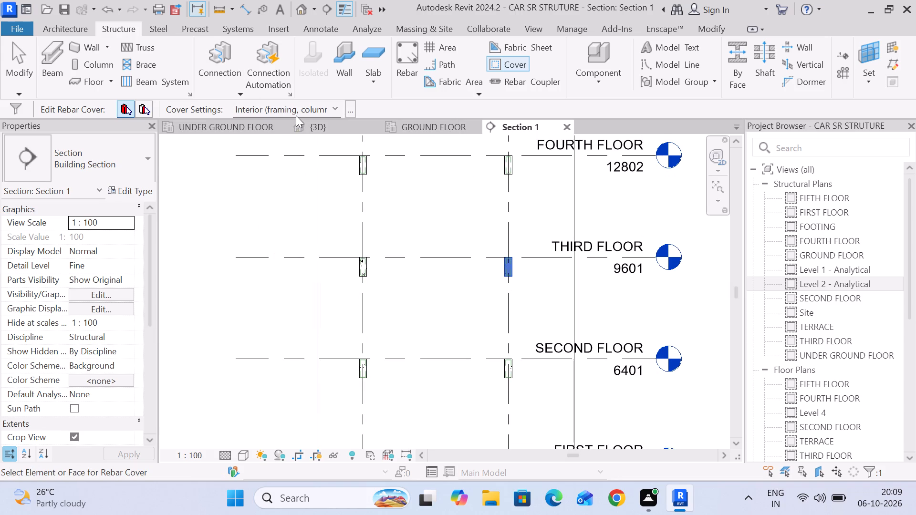
pyautogui.click(307, 107)
pyautogui.click(306, 123)
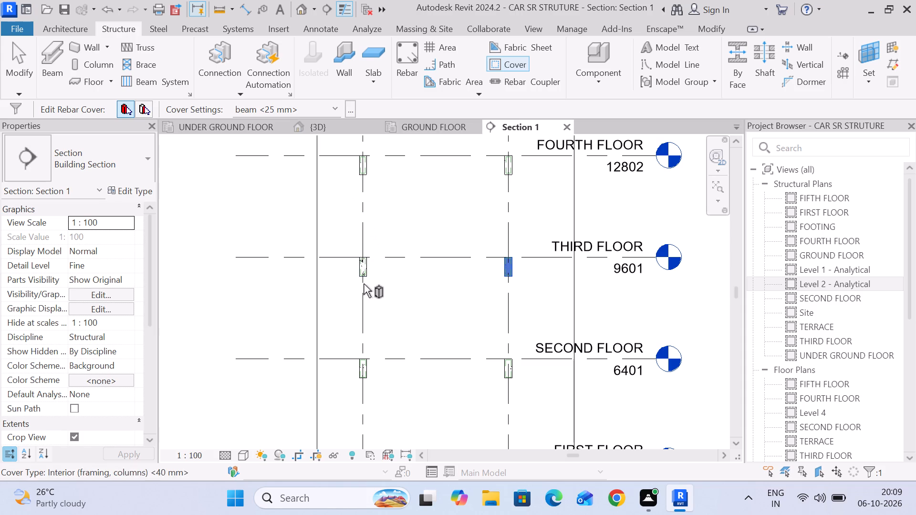
pyautogui.click(363, 275)
pyautogui.click(297, 116)
pyautogui.click(299, 124)
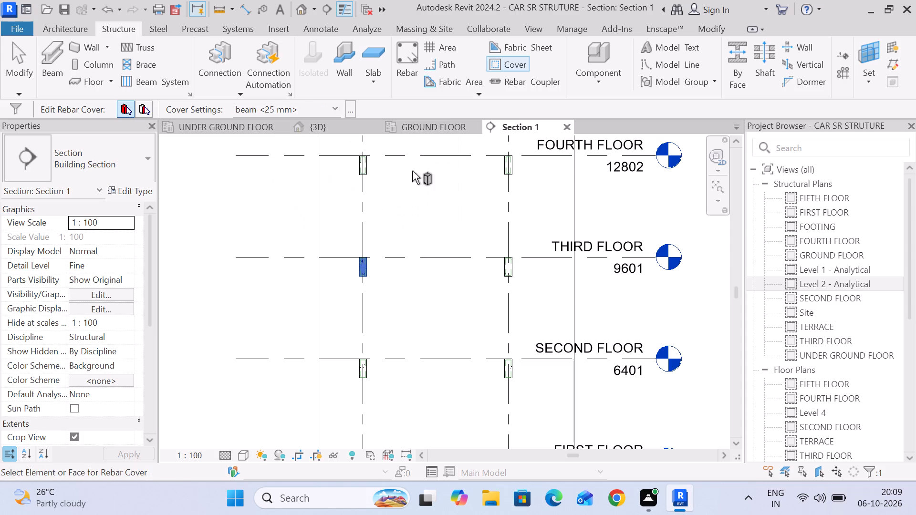
# Set the rebar cover of the FOURTH FLOOR beams at grids K and L to beam <25 mm>.
pyautogui.moveTo(432, 183); pyautogui.dragTo(418, 270, button='middle')
pyautogui.click(497, 250)
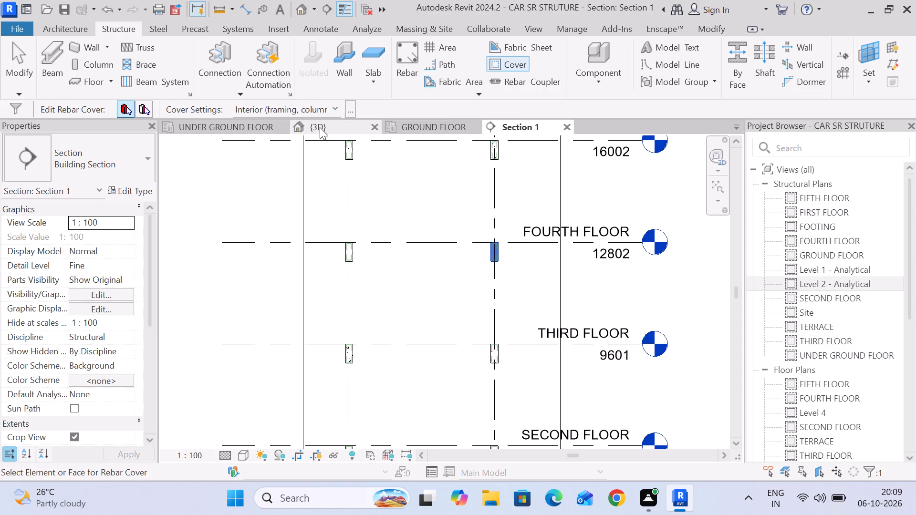
pyautogui.click(314, 113)
pyautogui.click(312, 115)
pyautogui.click(317, 104)
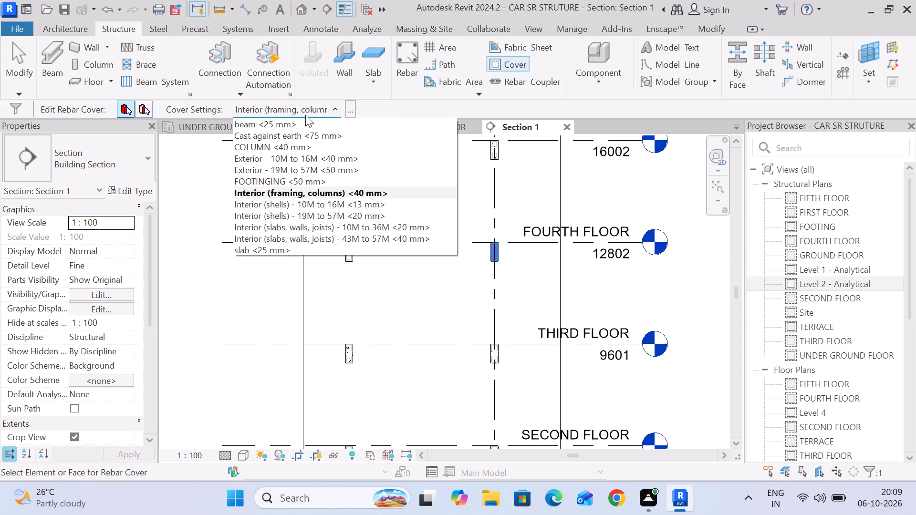
pyautogui.click(305, 120)
pyautogui.click(343, 258)
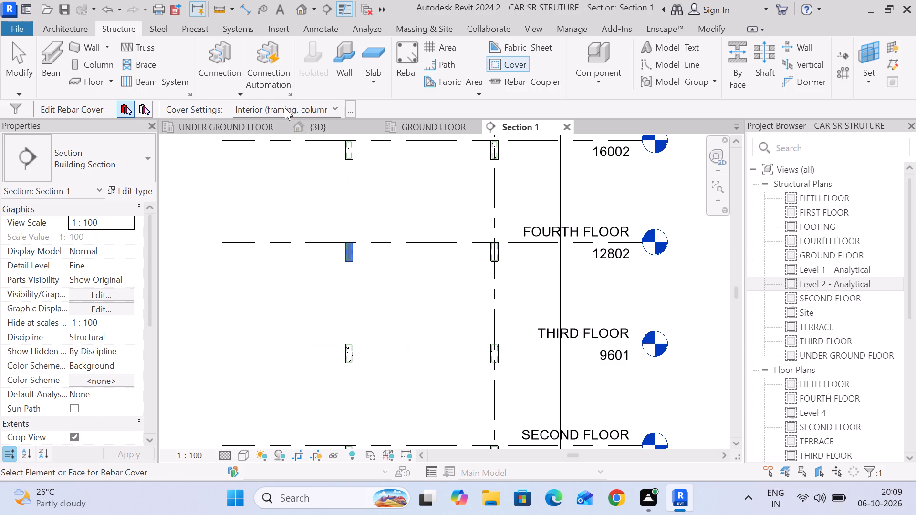
pyautogui.click(288, 111)
pyautogui.click(288, 123)
# Set the rebar cover of the FIFTH FLOOR beams at grids L and K to beam <25 mm> and end the cover command.
pyautogui.moveTo(371, 153); pyautogui.dragTo(352, 205, button='middle')
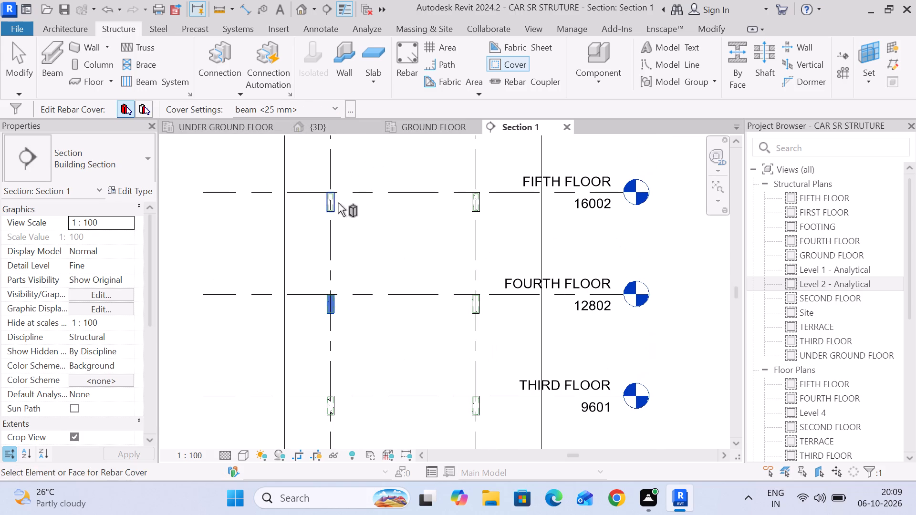
pyautogui.click(338, 203)
pyautogui.click(310, 104)
pyautogui.click(297, 120)
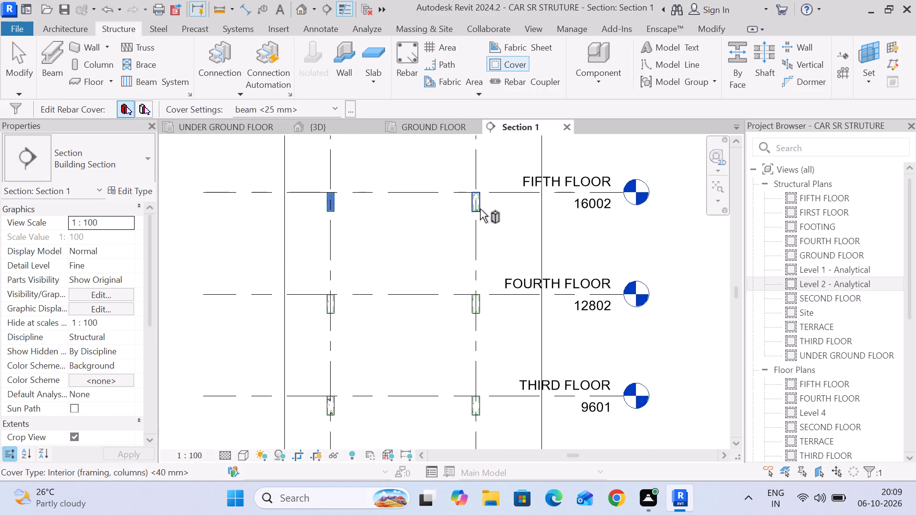
pyautogui.click(478, 208)
pyautogui.click(318, 112)
pyautogui.click(308, 126)
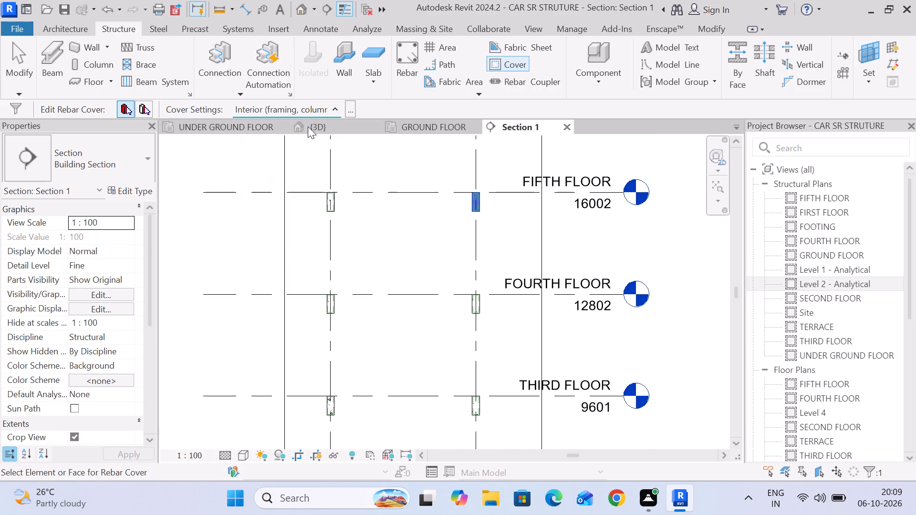
pyautogui.moveTo(353, 160); pyautogui.dragTo(323, 256, button='middle')
pyautogui.scroll(-6, 329, 218)
pyautogui.moveTo(327, 227); pyautogui.dragTo(327, 168, button='middle')
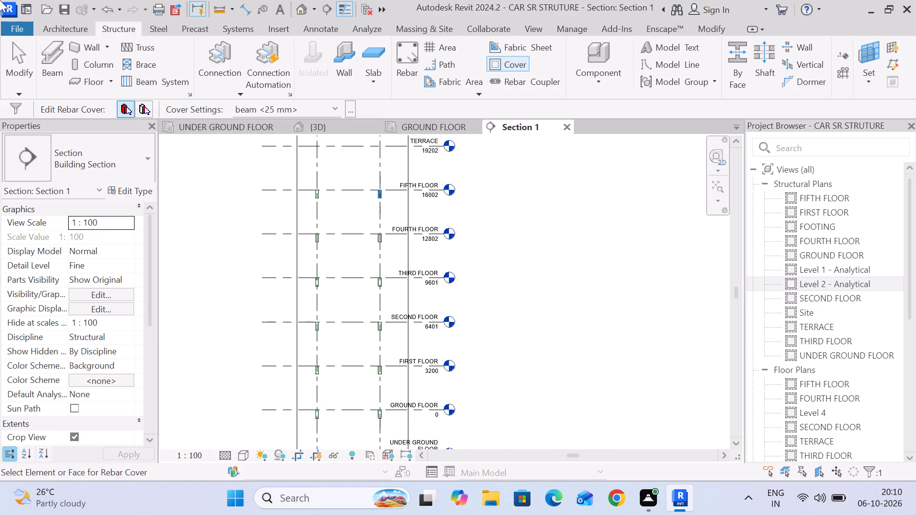
pyautogui.click(25, 70)
# Select only the structural rebar of the UNDER GROUND FLOOR beam at grid K, filtering out the structural framing.
pyautogui.scroll(-5, 354, 238)
pyautogui.moveTo(373, 327); pyautogui.dragTo(376, 235, button='middle')
pyautogui.scroll(2, 370, 275)
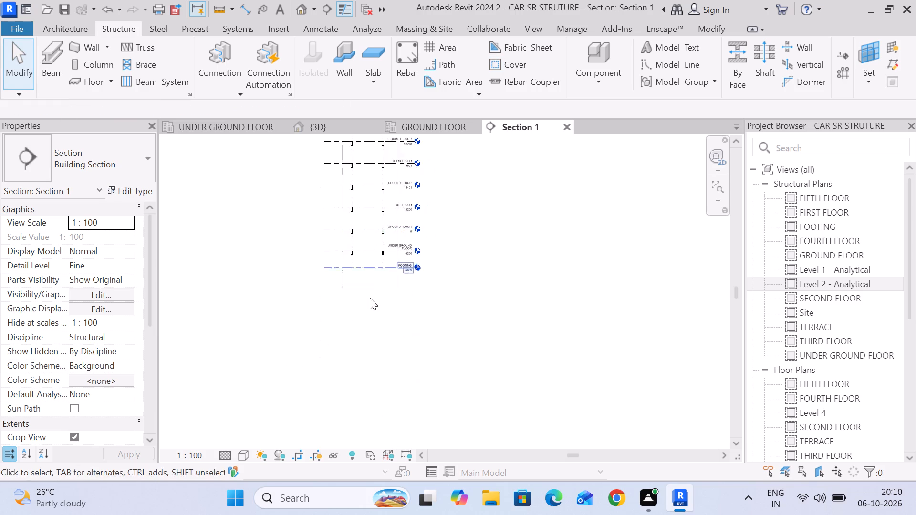
pyautogui.scroll(11, 370, 298)
pyautogui.moveTo(401, 182); pyautogui.dragTo(396, 303, button='middle')
pyautogui.scroll(6, 396, 290)
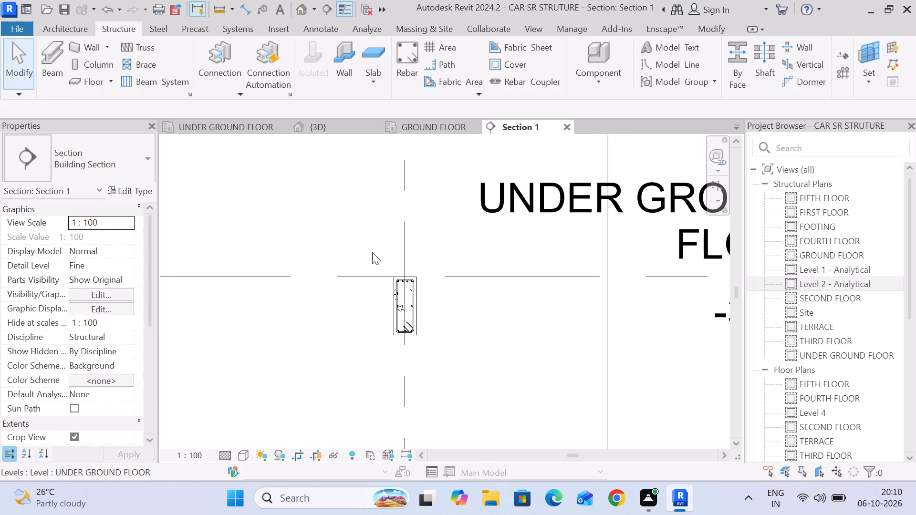
pyautogui.moveTo(372, 252); pyautogui.dragTo(435, 358)
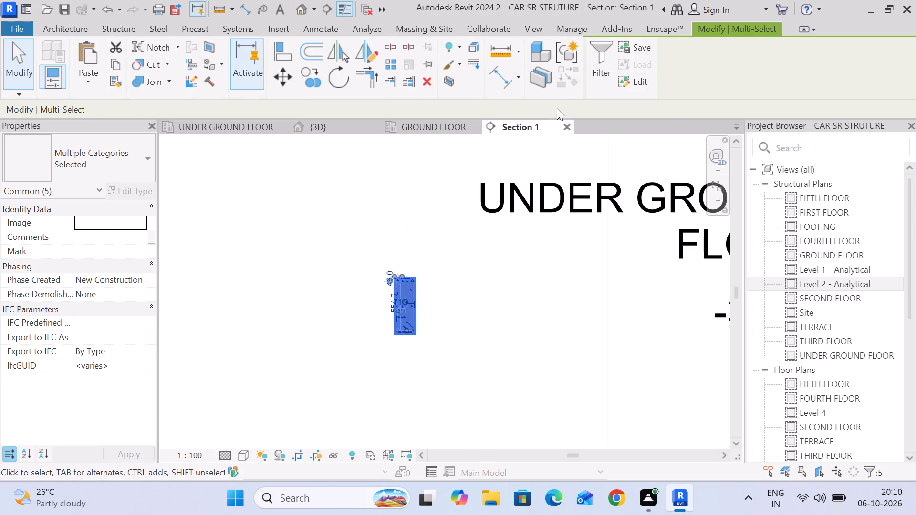
pyautogui.click(606, 66)
pyautogui.click(561, 177)
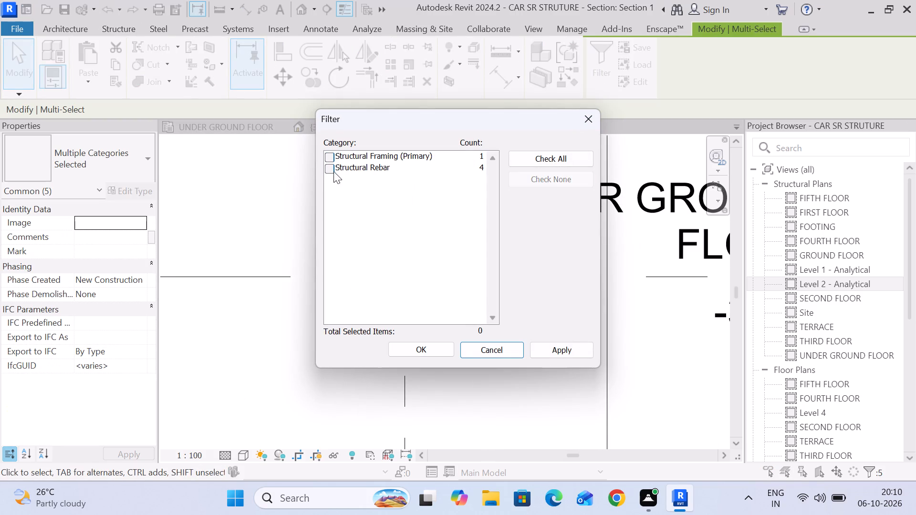
pyautogui.click(328, 170)
pyautogui.click(426, 348)
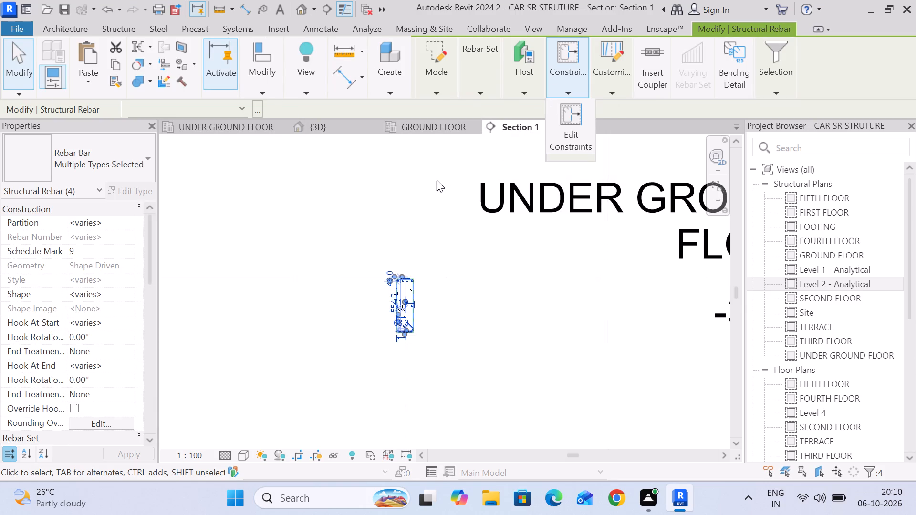
# Copy the selected rebar from its beam's bottom centre point to the same point of the GROUND FLOOR beam at grid K.
pyautogui.scroll(-4, 436, 180)
pyautogui.moveTo(431, 181); pyautogui.dragTo(429, 283, button='middle')
pyautogui.moveTo(428, 280); pyautogui.dragTo(436, 142, button='middle')
pyautogui.scroll(12, 420, 241)
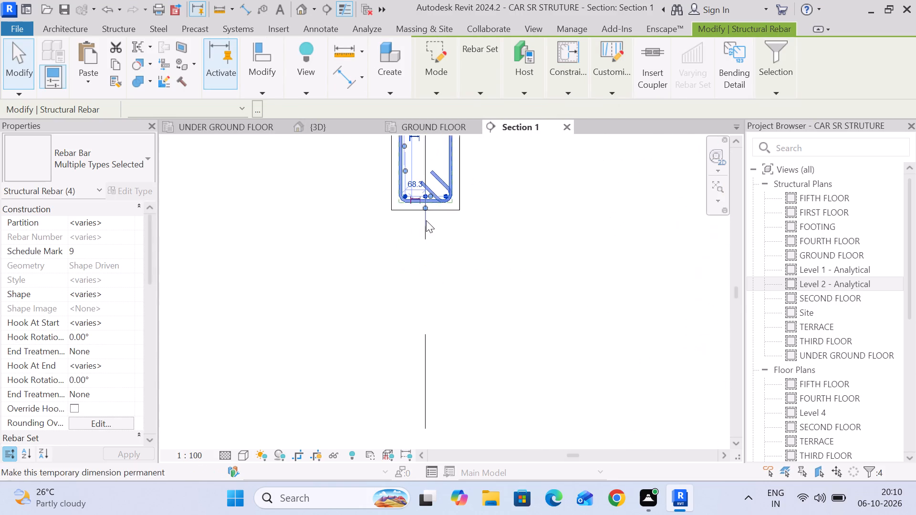
pyautogui.scroll(4, 426, 220)
pyautogui.click(263, 90)
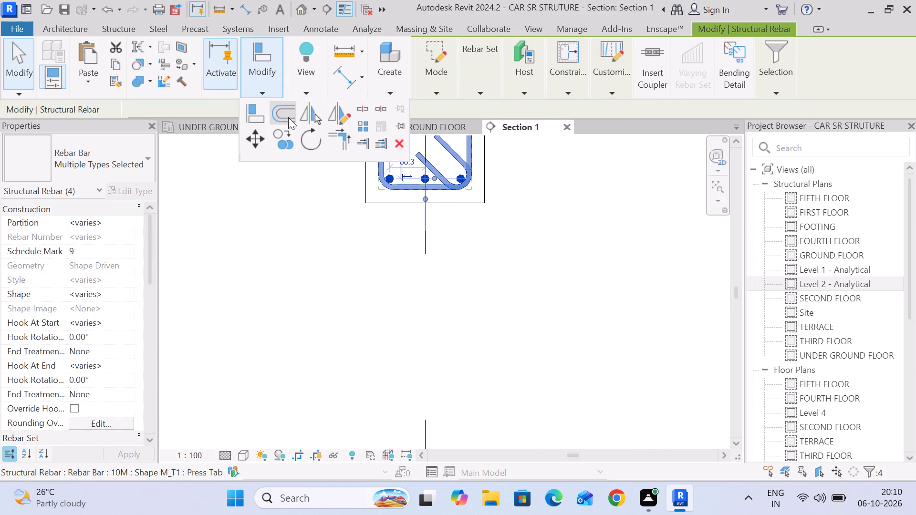
pyautogui.click(291, 138)
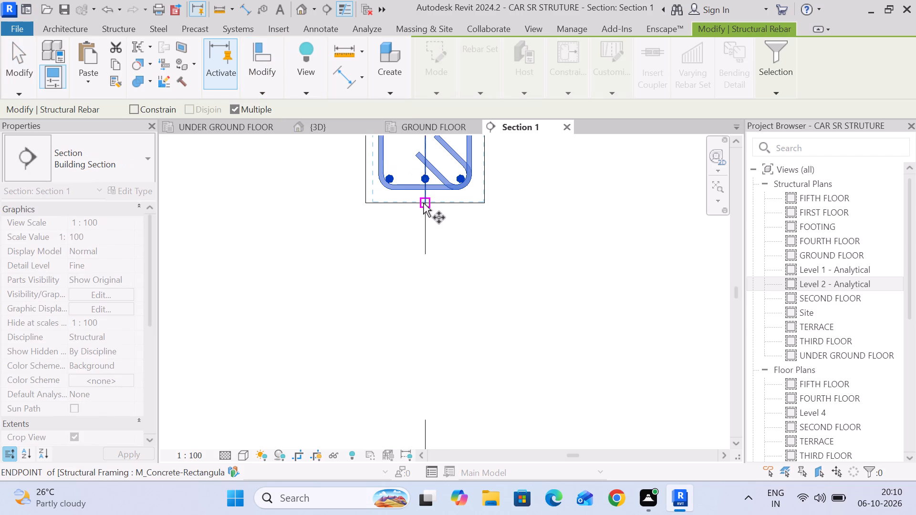
pyautogui.click(424, 203)
pyautogui.scroll(-19, 424, 203)
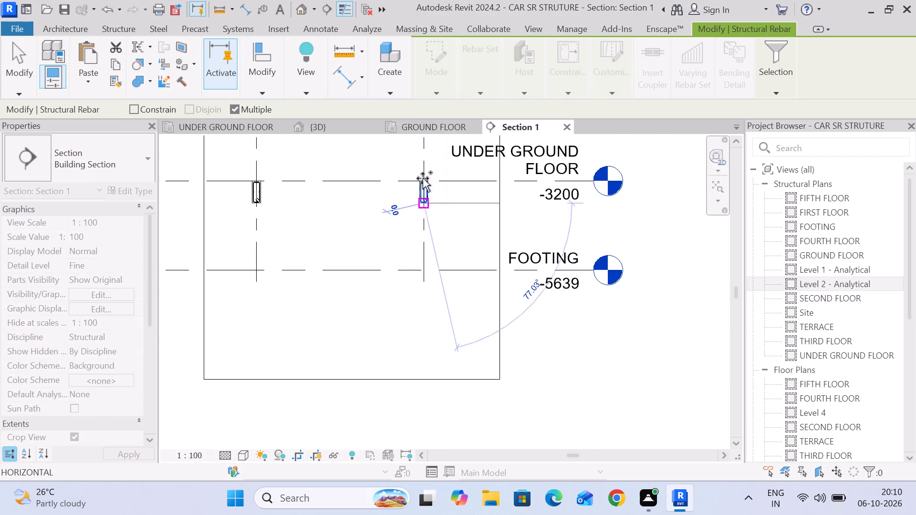
pyautogui.moveTo(418, 170); pyautogui.dragTo(415, 286, button='middle')
pyautogui.scroll(7, 422, 200)
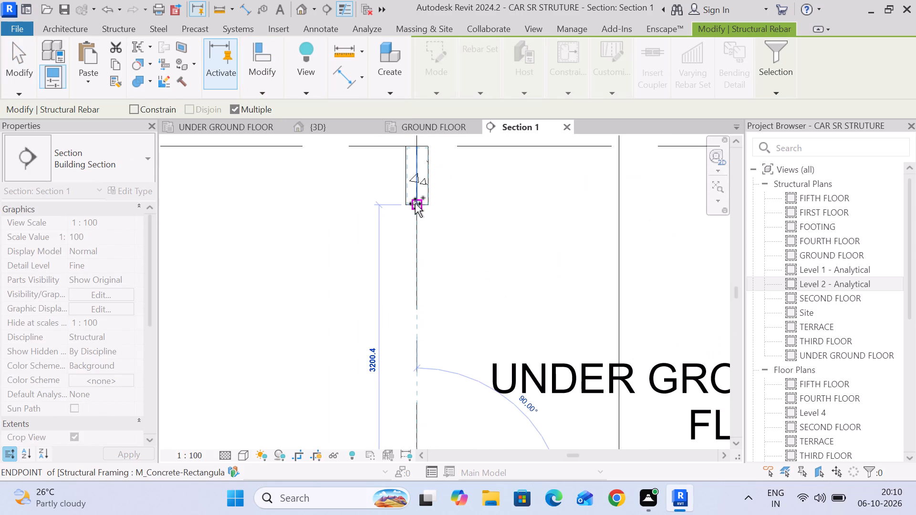
pyautogui.click(415, 204)
# Place further copies of the rebar at the bottom centre of the FIRST FLOOR and SECOND FLOOR beams at grid K.
pyautogui.scroll(-5, 415, 204)
pyautogui.moveTo(414, 229); pyautogui.dragTo(403, 313, button='middle')
pyautogui.moveTo(406, 215); pyautogui.dragTo(405, 325, button='middle')
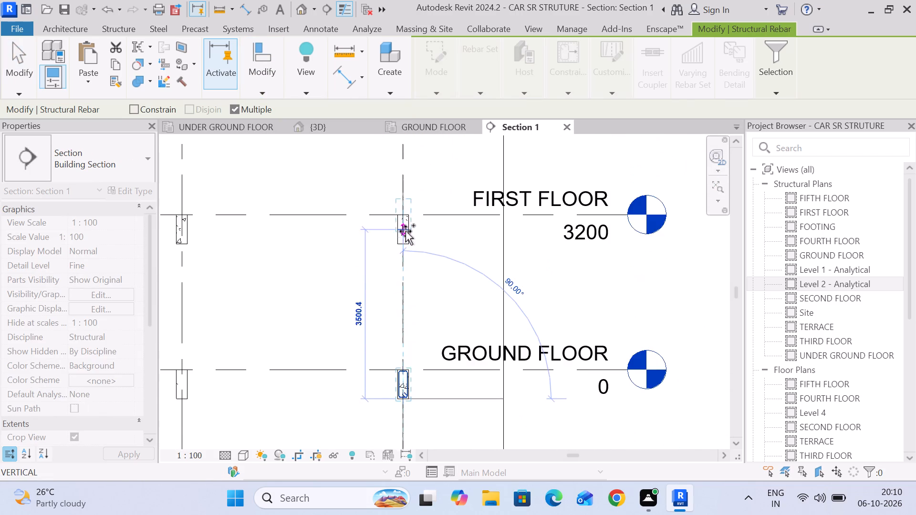
pyautogui.scroll(5, 406, 231)
pyautogui.click(401, 257)
pyautogui.scroll(-5, 401, 257)
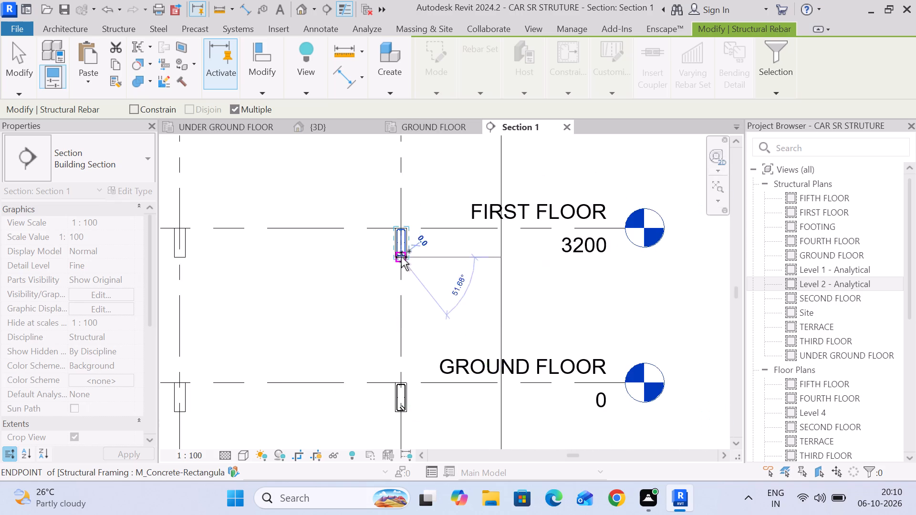
pyautogui.moveTo(401, 239); pyautogui.dragTo(394, 380, button='middle')
pyautogui.scroll(6, 405, 244)
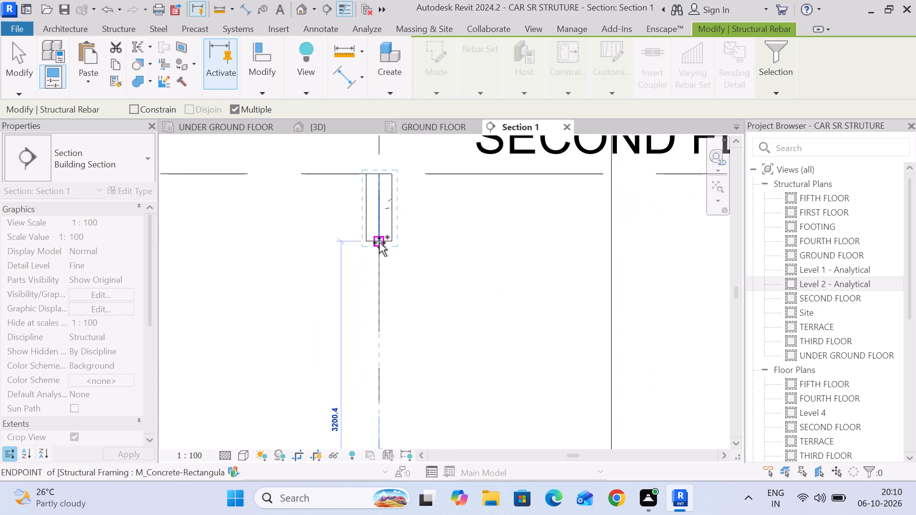
pyautogui.click(379, 243)
# Place further copies of the rebar at the bottom centre of the THIRD FLOOR and FOURTH FLOOR beams at grid K.
pyautogui.scroll(-5, 379, 243)
pyautogui.moveTo(380, 255); pyautogui.dragTo(389, 349, button='middle')
pyautogui.moveTo(396, 227); pyautogui.dragTo(396, 315, button='middle')
pyautogui.scroll(5, 396, 271)
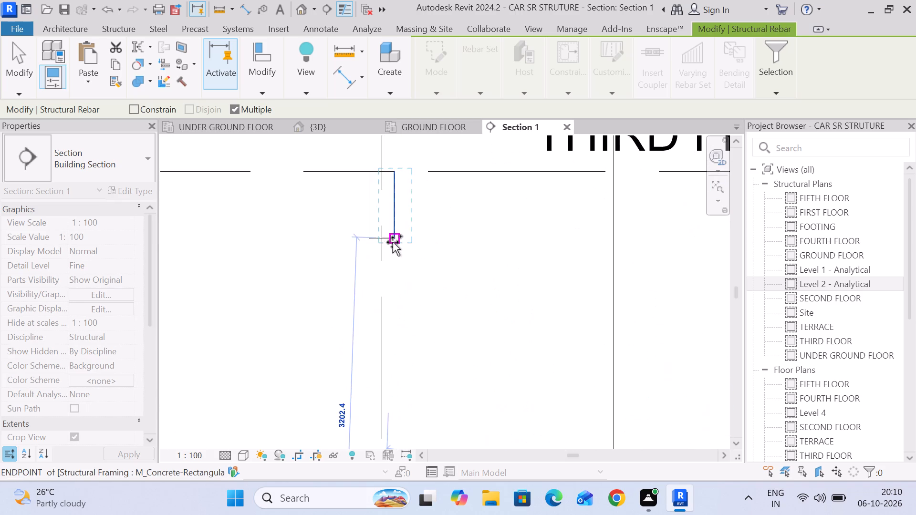
pyautogui.click(383, 239)
pyautogui.scroll(-4, 383, 239)
pyautogui.moveTo(382, 247); pyautogui.dragTo(401, 361, button='middle')
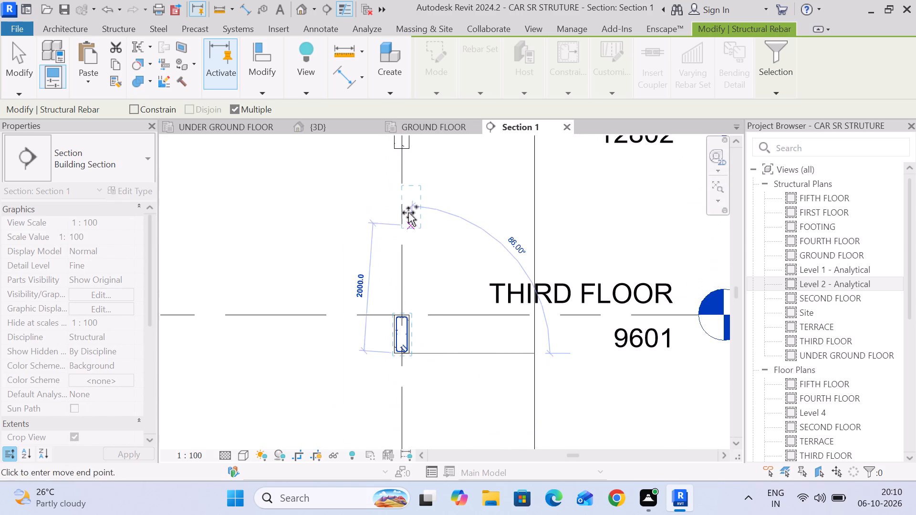
pyautogui.moveTo(406, 202); pyautogui.dragTo(406, 308, button='middle')
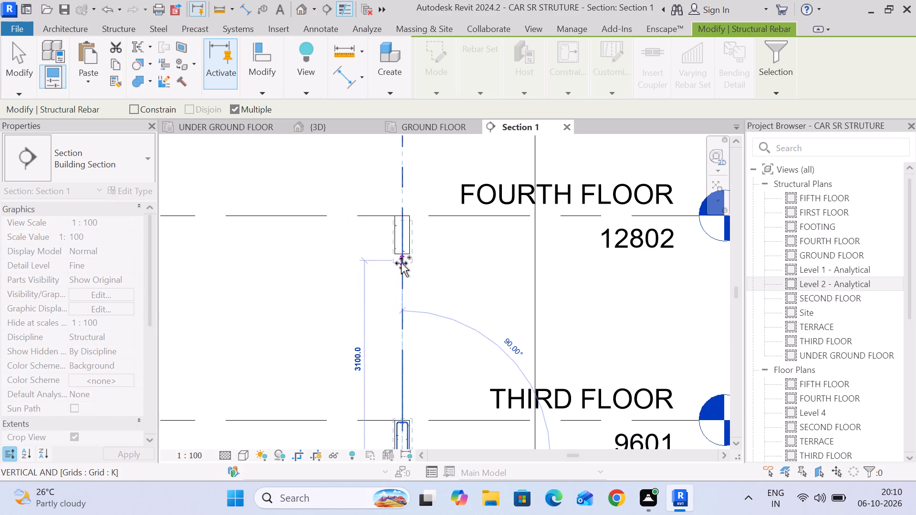
pyautogui.scroll(6, 401, 263)
pyautogui.moveTo(404, 263); pyautogui.dragTo(410, 359, button='middle')
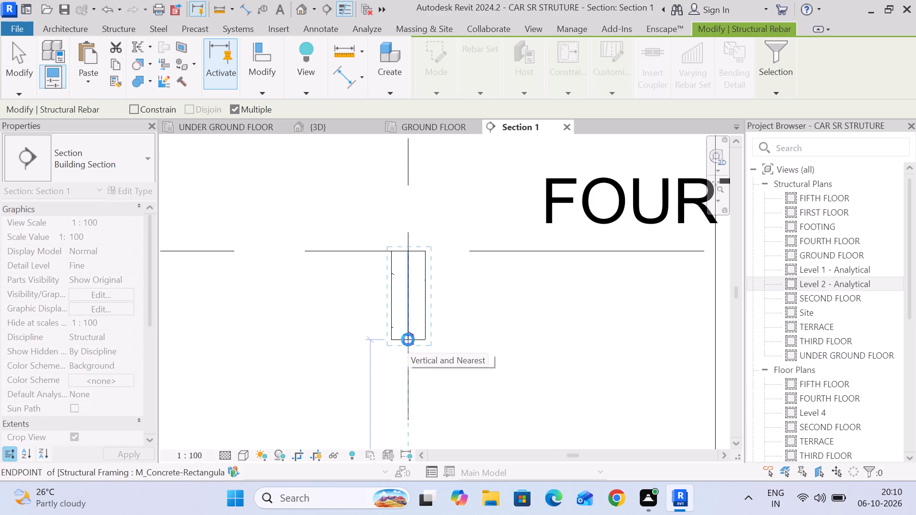
pyautogui.click(408, 340)
# Place a copy of the rebar at the bottom centre of the FIFTH FLOOR beam at grid K.
pyautogui.scroll(-5, 408, 340)
pyautogui.moveTo(421, 217); pyautogui.dragTo(456, 417, button='middle')
pyautogui.scroll(5, 445, 298)
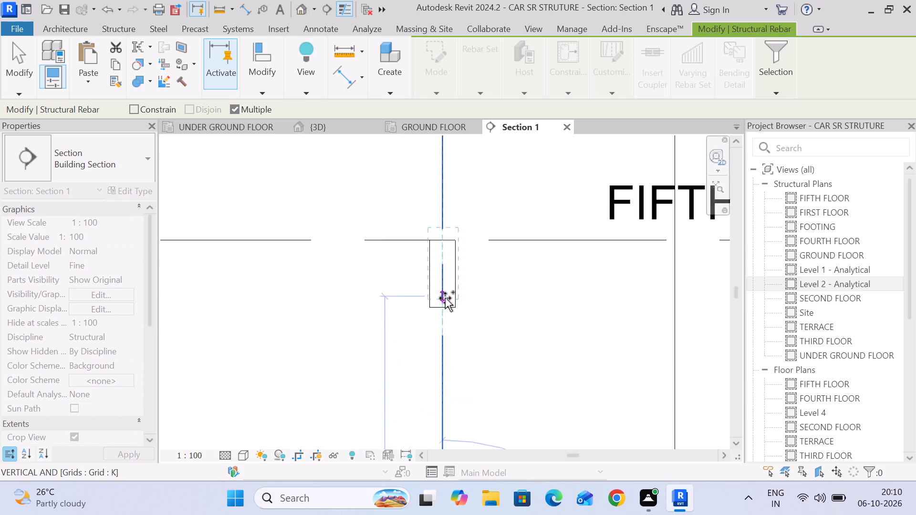
pyautogui.click(440, 310)
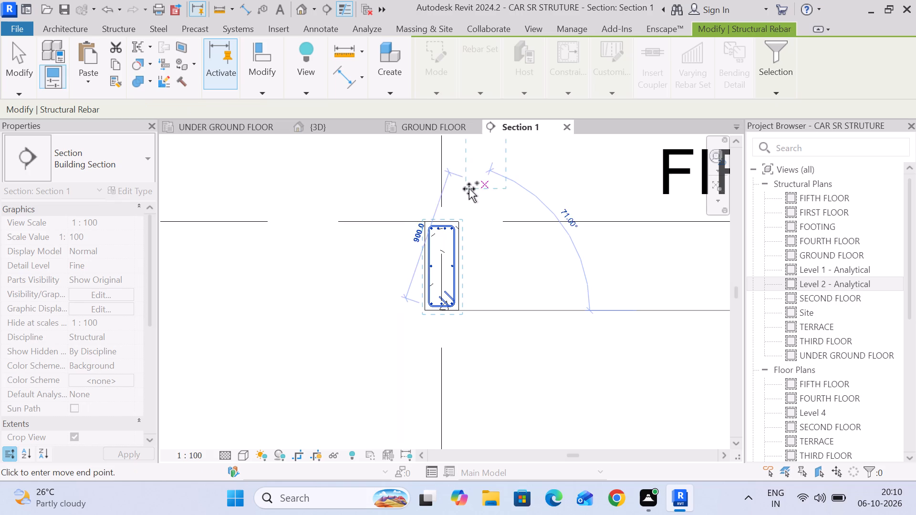
# Place a copy of the rebar at the bottom centre of the FIFTH FLOOR beam at grid L.
pyautogui.scroll(-1, 477, 153)
pyautogui.moveTo(474, 175); pyautogui.dragTo(548, 421, button='middle')
pyautogui.moveTo(543, 263); pyautogui.dragTo(519, 440, button='middle')
pyautogui.scroll(-7, 525, 373)
pyautogui.moveTo(519, 373); pyautogui.dragTo(612, 223, button='middle')
pyautogui.scroll(9, 388, 337)
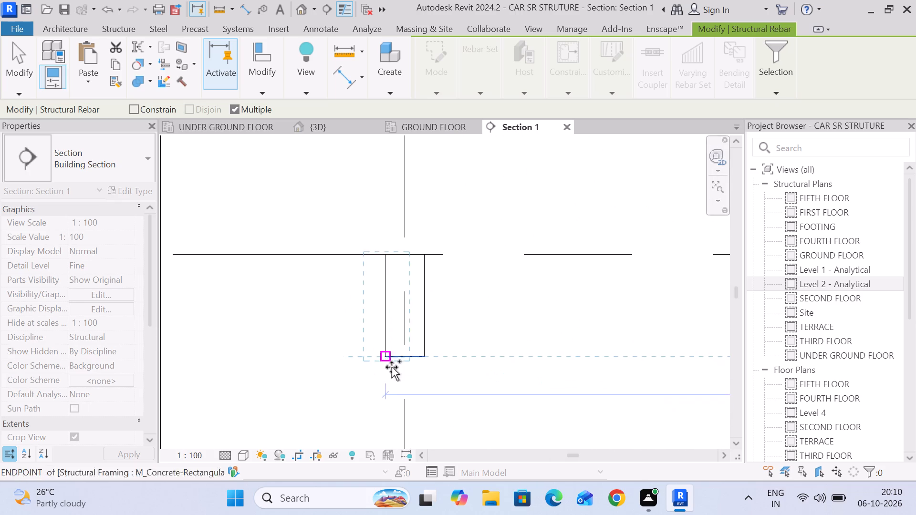
pyautogui.moveTo(396, 370); pyautogui.dragTo(458, 282, button='middle')
pyautogui.scroll(6, 458, 282)
pyautogui.click(473, 254)
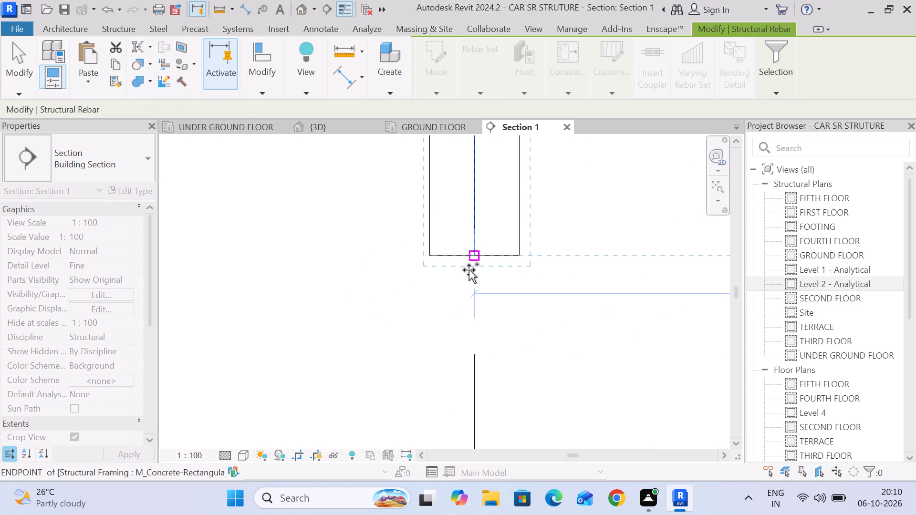
# Place a copy of the rebar at the bottom centre of the FOURTH FLOOR beam at grid L.
pyautogui.scroll(-5, 473, 323)
pyautogui.moveTo(477, 340); pyautogui.dragTo(546, 191, button='middle')
pyautogui.moveTo(541, 324); pyautogui.dragTo(510, 193, button='middle')
pyautogui.moveTo(519, 335); pyautogui.dragTo(522, 260, button='middle')
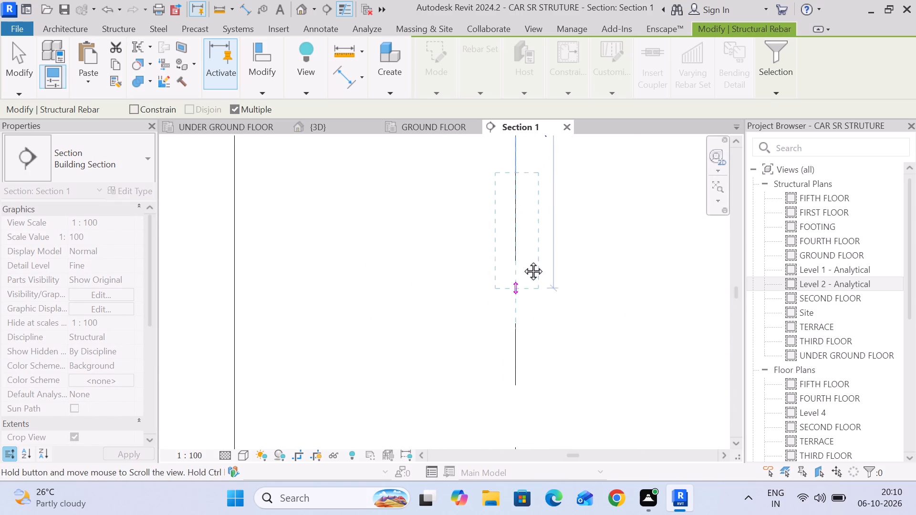
pyautogui.moveTo(522, 260); pyautogui.dragTo(522, 212, button='middle')
pyautogui.moveTo(536, 336); pyautogui.dragTo(514, 203, button='middle')
pyautogui.moveTo(504, 311); pyautogui.dragTo(509, 208, button='middle')
pyautogui.scroll(4, 493, 278)
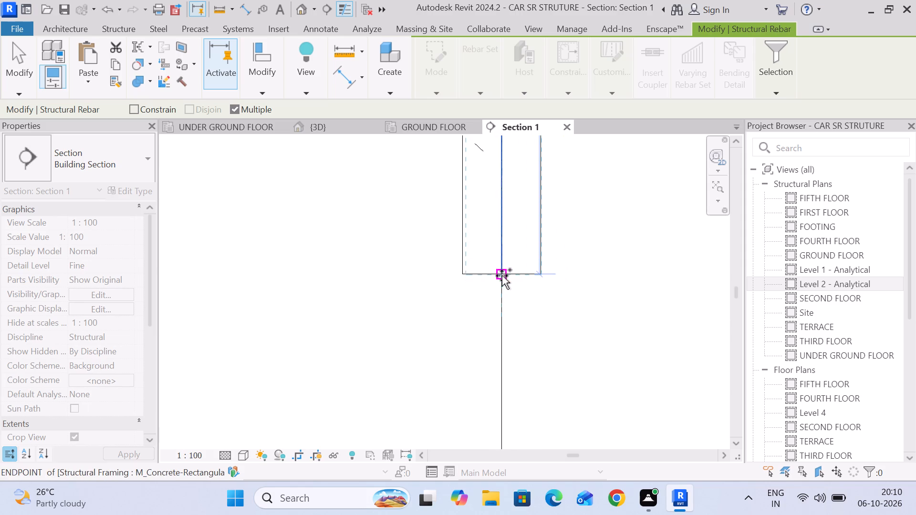
pyautogui.click(500, 273)
# Place a copy of the rebar at the bottom centre of the THIRD FLOOR beam at grid L.
pyautogui.scroll(-11, 500, 273)
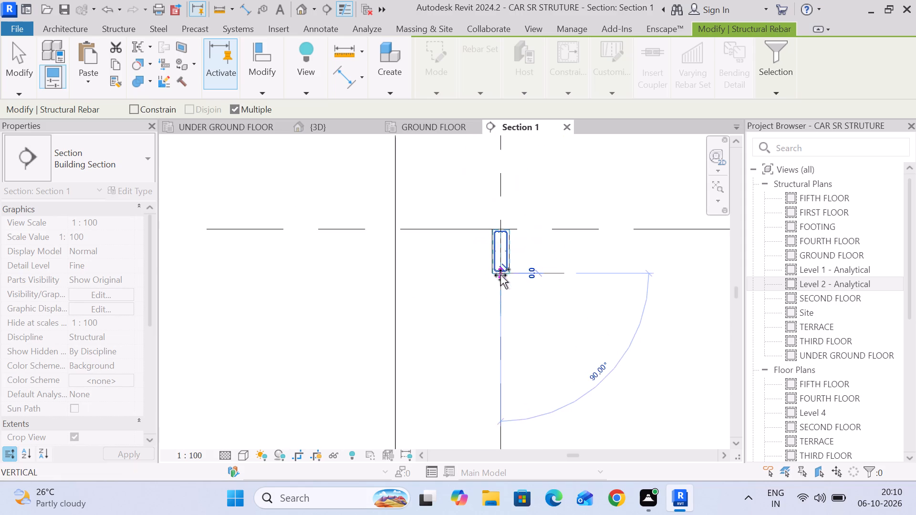
pyautogui.moveTo(530, 347); pyautogui.dragTo(531, 193, button='middle')
pyautogui.moveTo(531, 323); pyautogui.dragTo(534, 231, button='middle')
pyautogui.scroll(5, 521, 251)
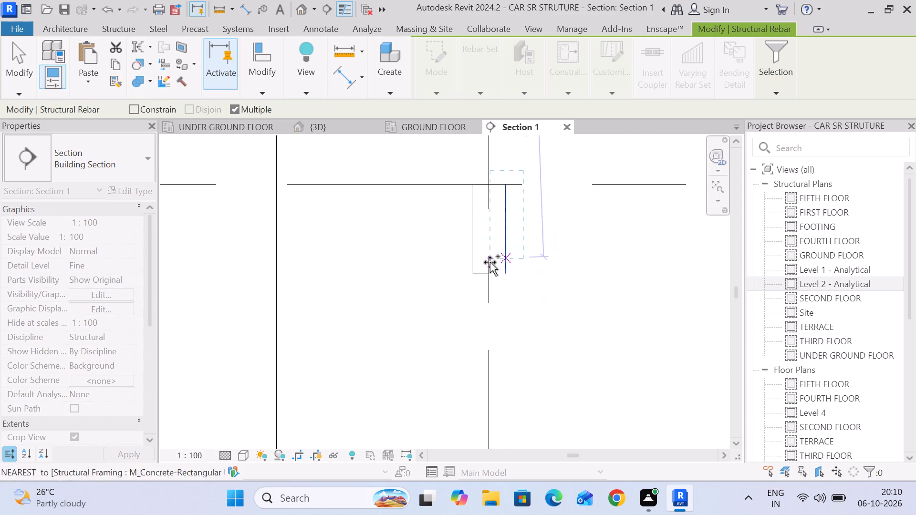
pyautogui.scroll(6, 489, 263)
pyautogui.click(488, 285)
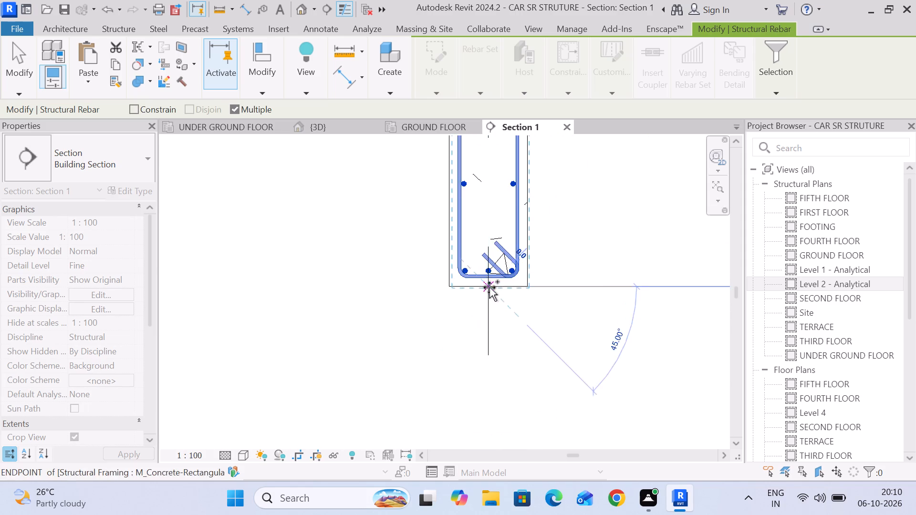
# Place copies of the rebar at the bottom centre of the SECOND FLOOR and FIRST FLOOR beams at grid L.
pyautogui.scroll(-12, 489, 288)
pyautogui.moveTo(519, 365); pyautogui.dragTo(541, 138, button='middle')
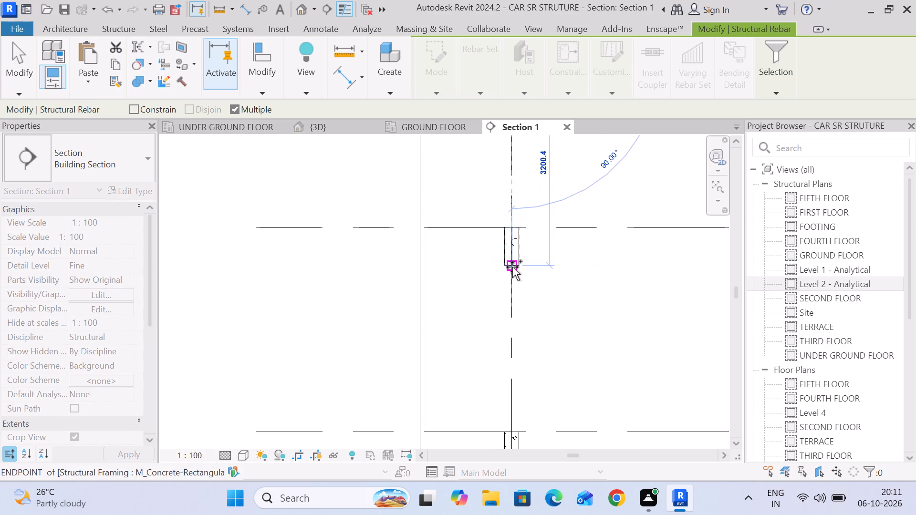
pyautogui.scroll(6, 512, 267)
pyautogui.click(510, 263)
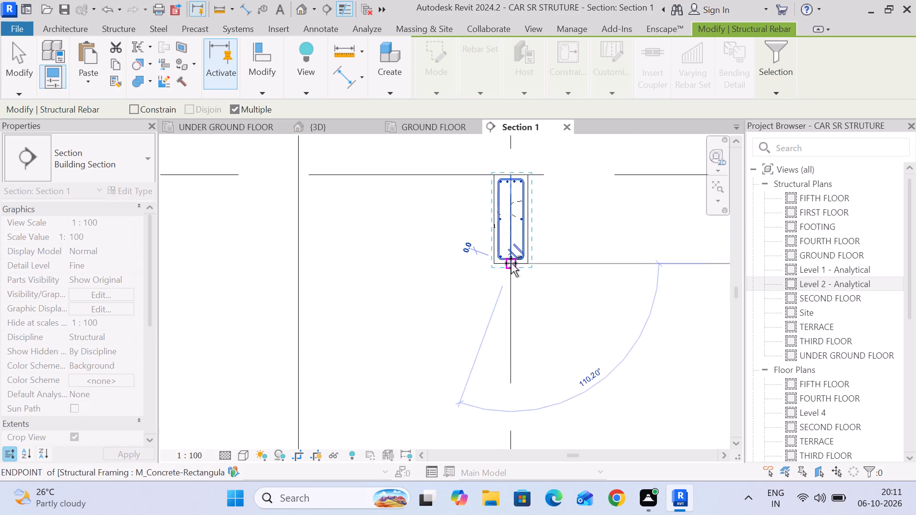
pyautogui.scroll(-12, 511, 263)
pyautogui.moveTo(523, 312); pyautogui.dragTo(523, 165, button='middle')
pyautogui.scroll(9, 519, 206)
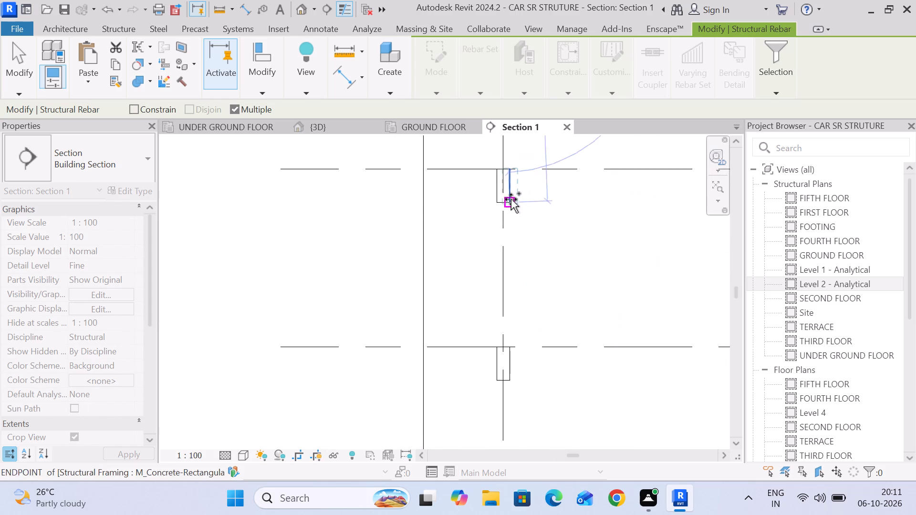
pyautogui.scroll(3, 511, 199)
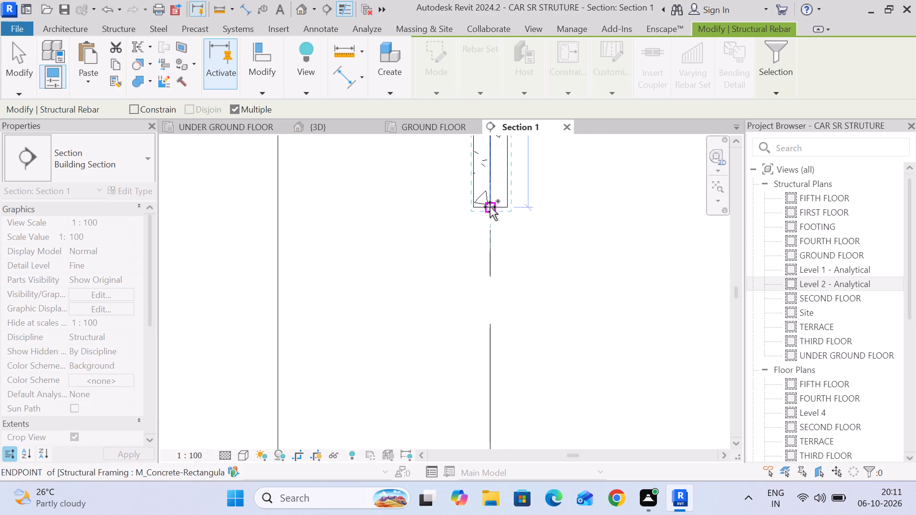
pyautogui.click(490, 207)
# Place a copy of the rebar at the bottom centre of the GROUND FLOOR beam at grid L and end the copy command.
pyautogui.scroll(-13, 493, 207)
pyautogui.moveTo(514, 321); pyautogui.dragTo(505, 239, button='middle')
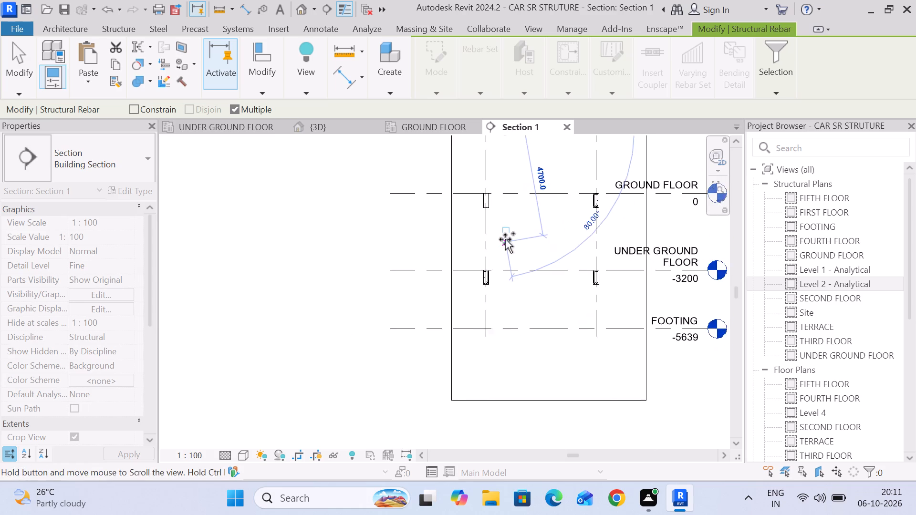
pyautogui.moveTo(505, 239); pyautogui.dragTo(506, 240, button='middle')
pyautogui.scroll(7, 494, 221)
pyautogui.moveTo(483, 202); pyautogui.dragTo(485, 257, button='middle')
pyautogui.scroll(6, 485, 257)
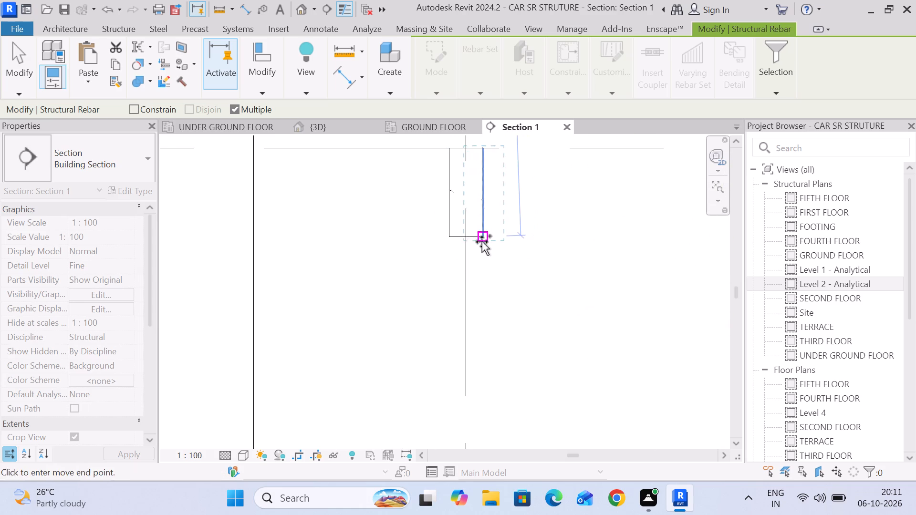
pyautogui.click(466, 237)
pyautogui.scroll(-5, 488, 209)
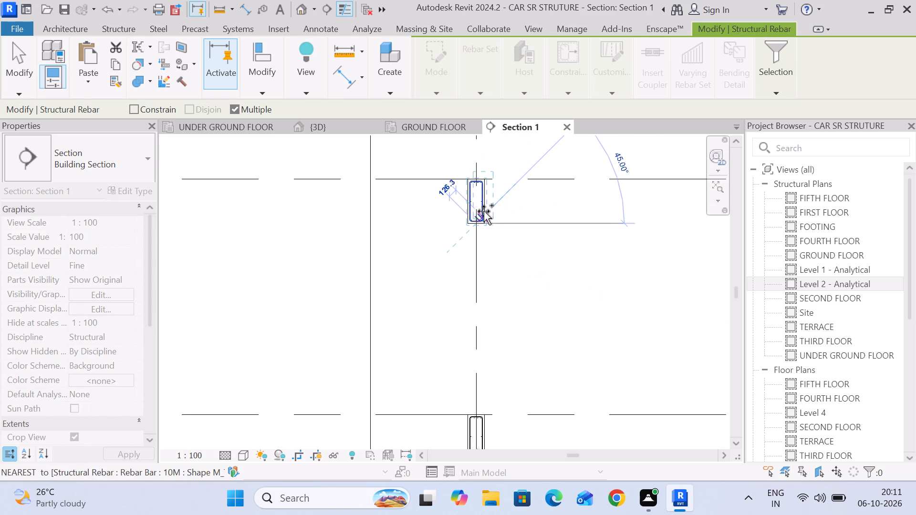
pyautogui.click(19, 57)
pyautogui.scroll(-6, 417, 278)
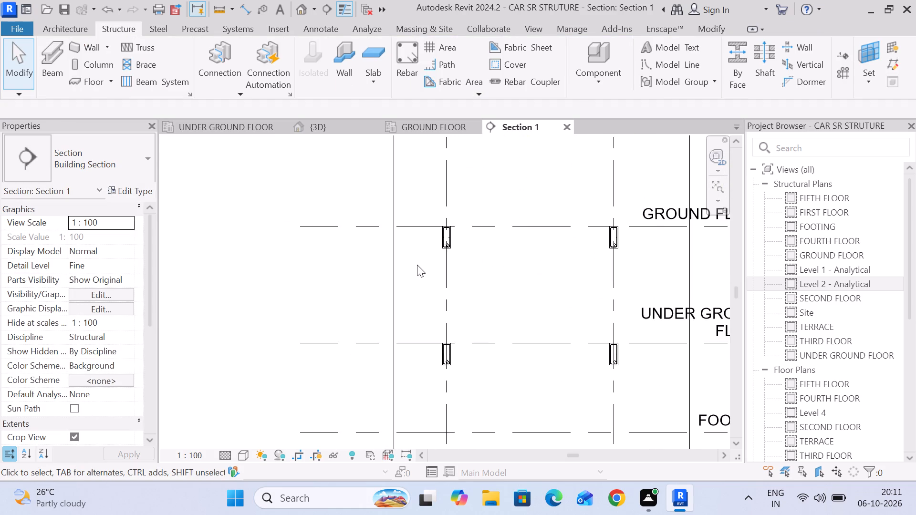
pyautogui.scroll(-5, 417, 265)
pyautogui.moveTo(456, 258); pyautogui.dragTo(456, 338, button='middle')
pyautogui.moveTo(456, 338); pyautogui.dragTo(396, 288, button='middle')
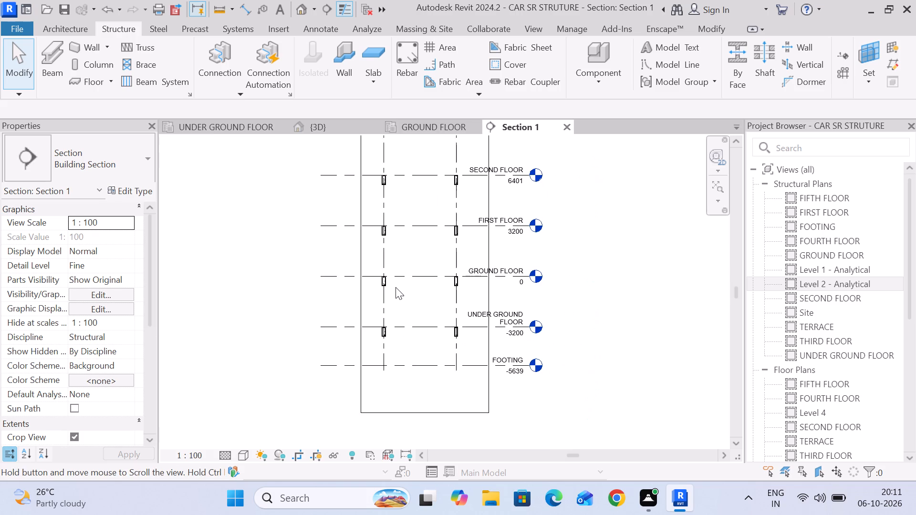
# Check the copied beam rebar in Section 1 and examine which beams are reinforced across the UNDER GROUND FLOOR structural plan.
pyautogui.scroll(-6, 396, 286)
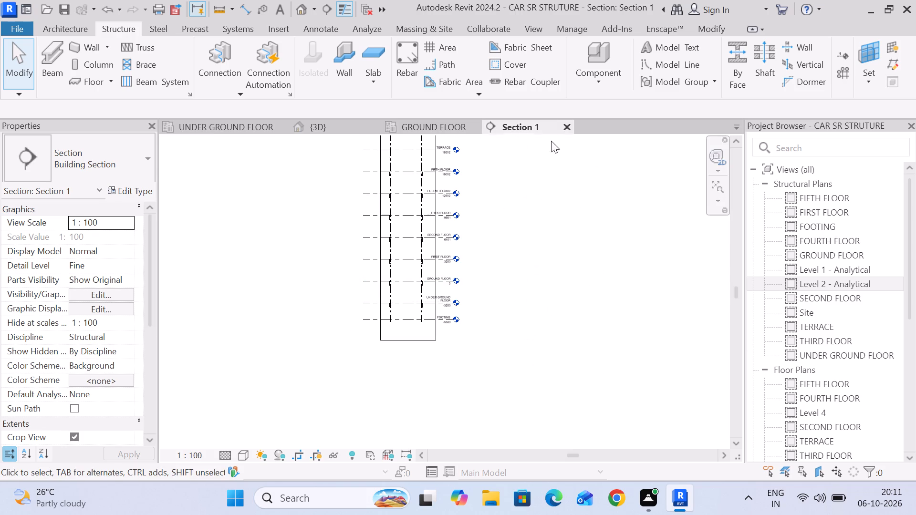
pyautogui.scroll(3, 438, 186)
pyautogui.moveTo(440, 207); pyautogui.dragTo(485, 148, button='middle')
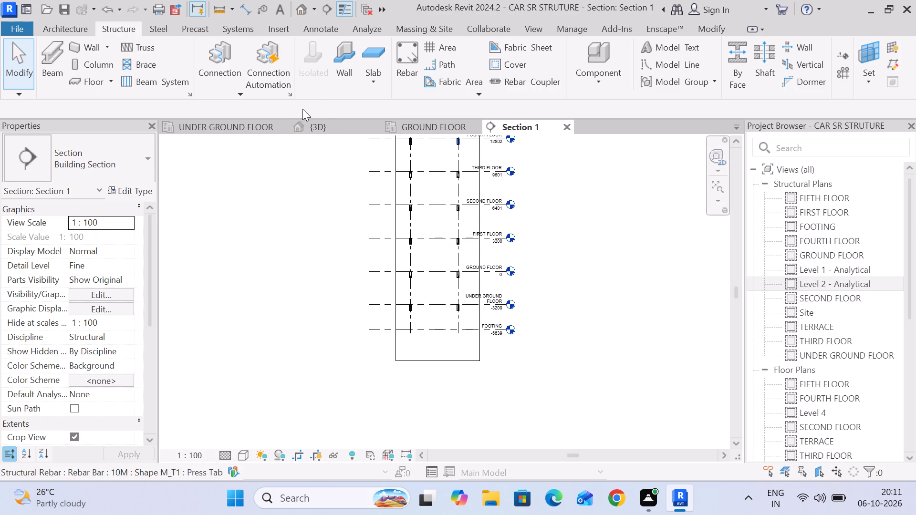
pyautogui.click(219, 127)
pyautogui.scroll(-3, 480, 239)
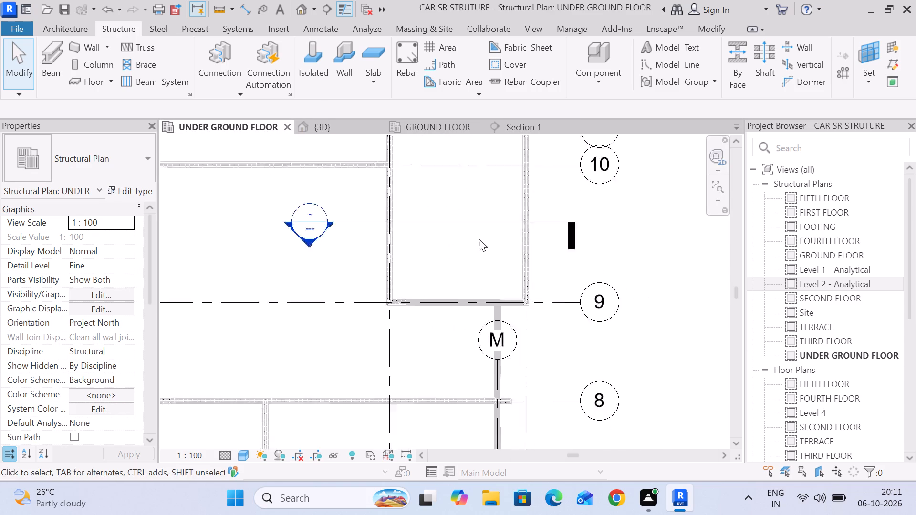
pyautogui.scroll(-2, 479, 239)
pyautogui.moveTo(475, 239); pyautogui.dragTo(431, 261, button='middle')
pyautogui.moveTo(429, 268); pyautogui.dragTo(426, 201, button='middle')
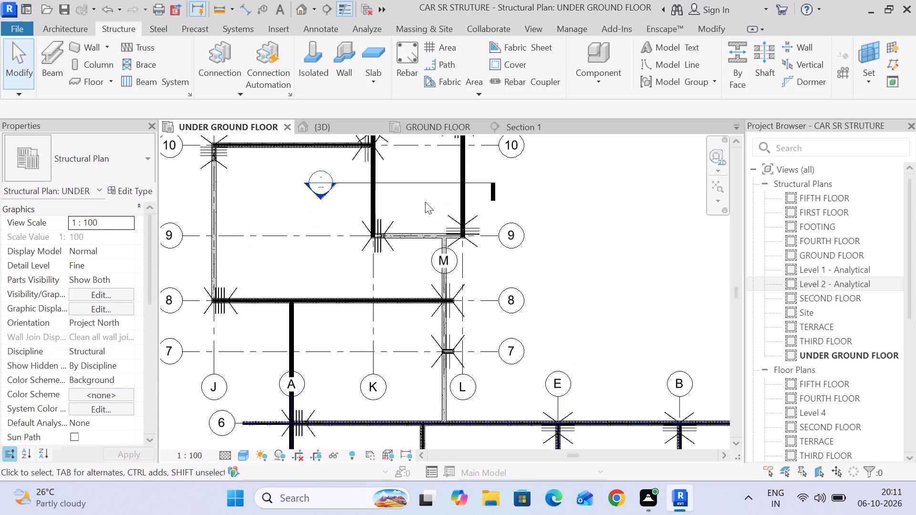
pyautogui.scroll(-4, 425, 202)
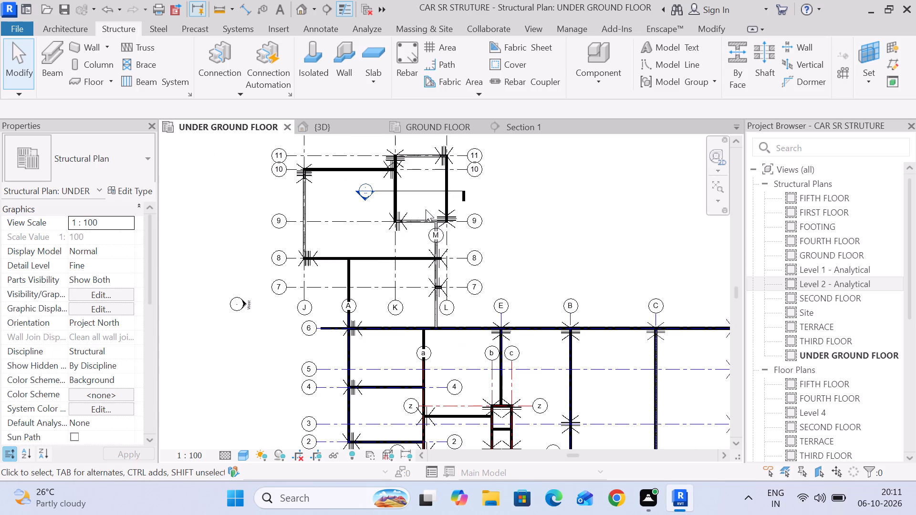
pyautogui.moveTo(458, 377); pyautogui.dragTo(472, 291, button='middle')
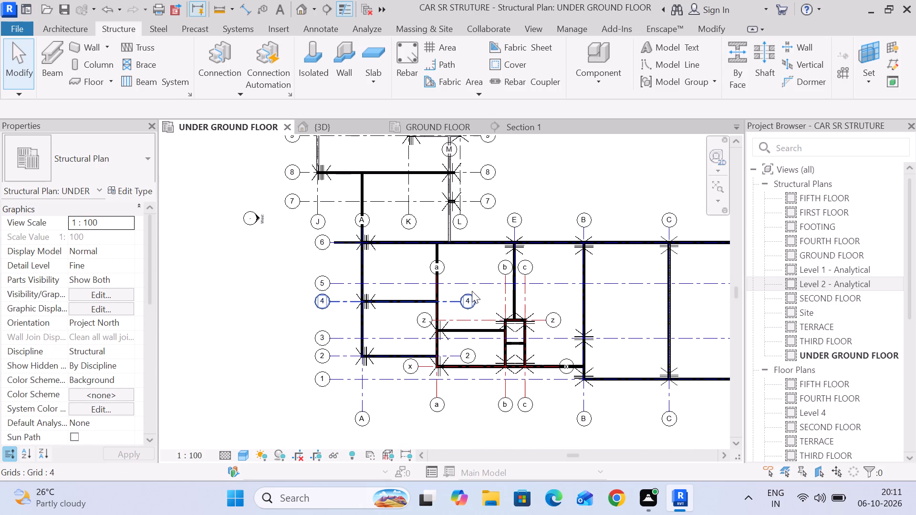
pyautogui.moveTo(427, 264); pyautogui.dragTo(428, 318, button='middle')
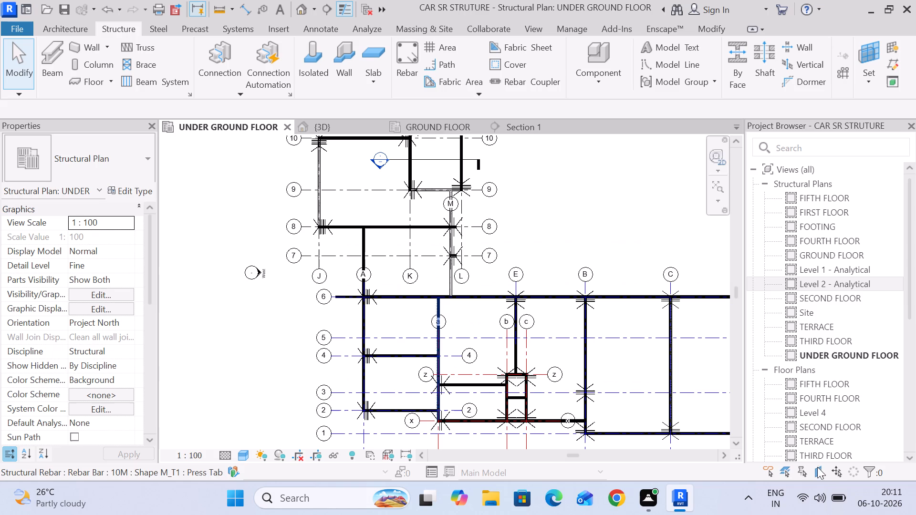
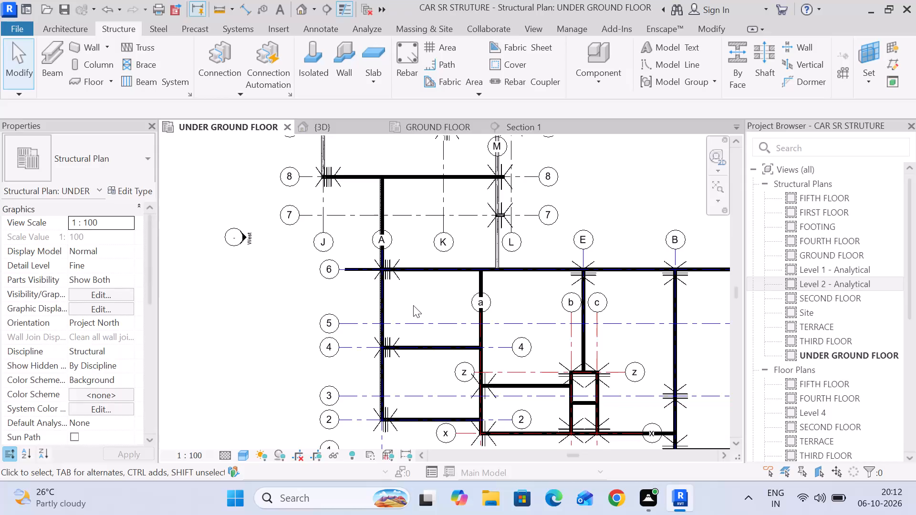
# Examine the remaining UNDER GROUND FLOOR beams for reinforcement, checking the grid E beam between grids 6 and z.
pyautogui.moveTo(411, 305); pyautogui.dragTo(373, 261, button='middle')
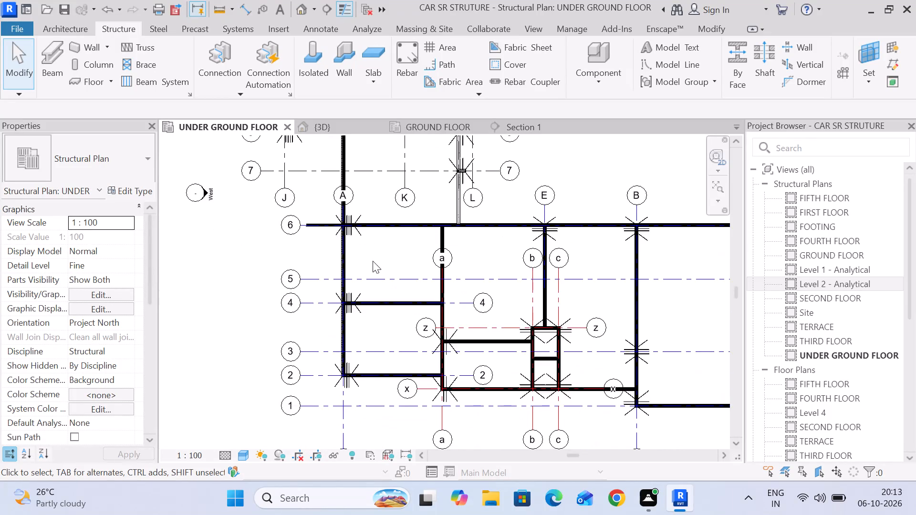
pyautogui.scroll(-3, 372, 261)
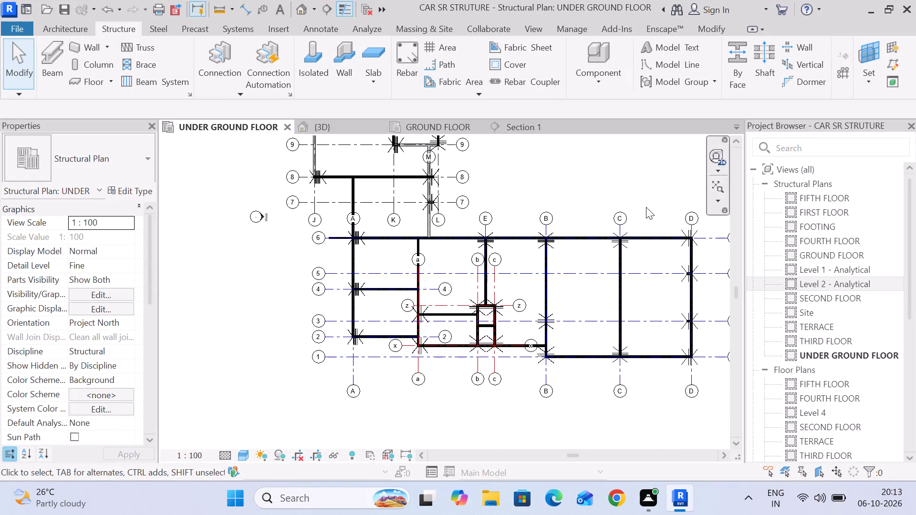
pyautogui.scroll(8, 496, 284)
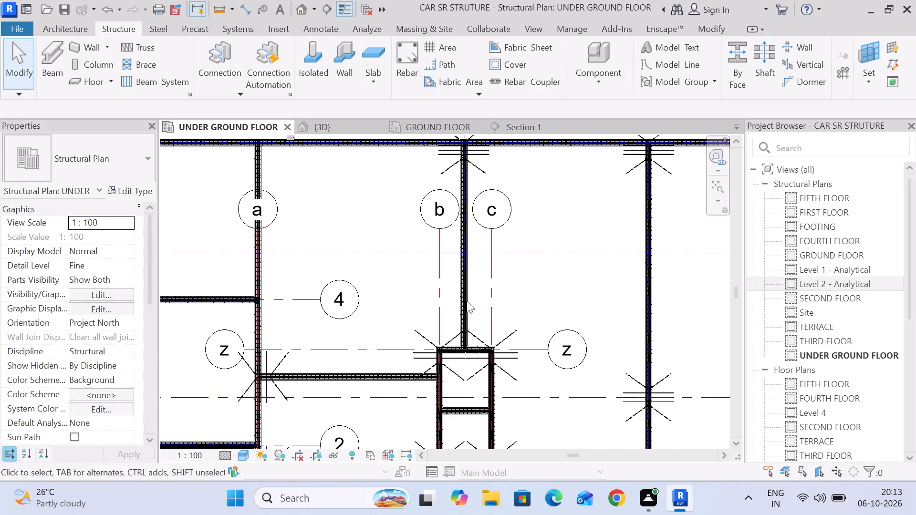
pyautogui.moveTo(482, 307); pyautogui.dragTo(447, 270)
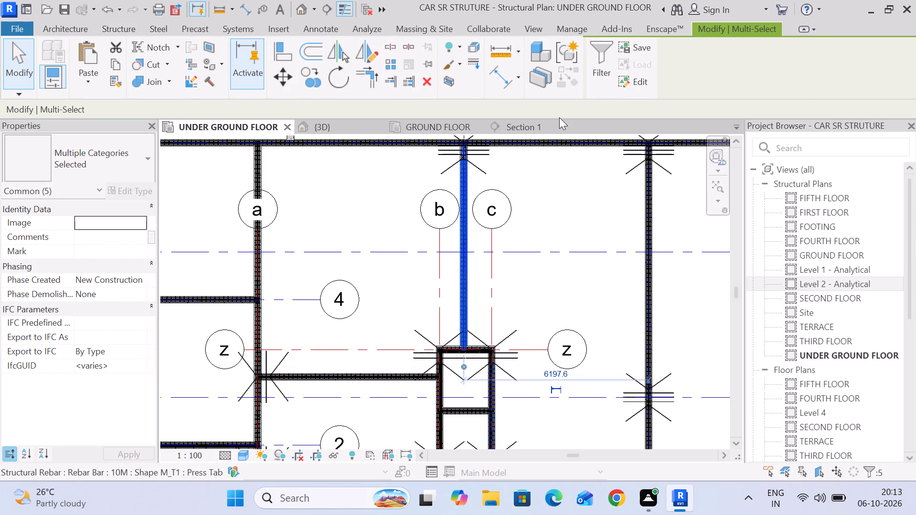
pyautogui.click(344, 183)
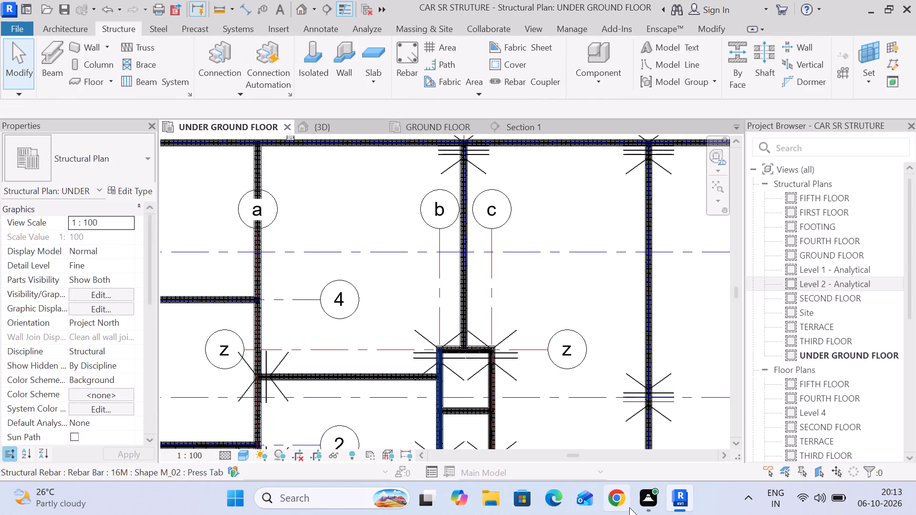
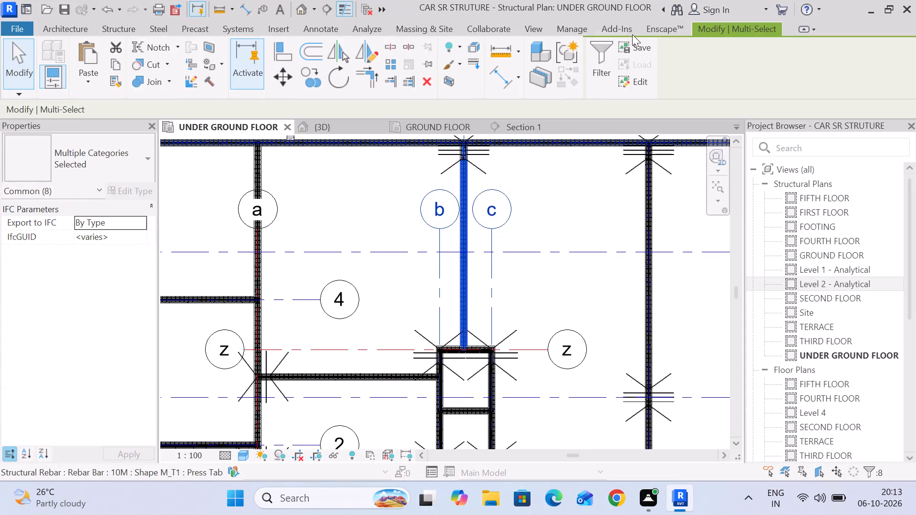
# Filter the grid E beam selection to Structural Rebar only and copy that reinforcement to the grid M beam, starting at its grid 9 end.
pyautogui.click(598, 70)
pyautogui.click(549, 181)
pyautogui.click(327, 173)
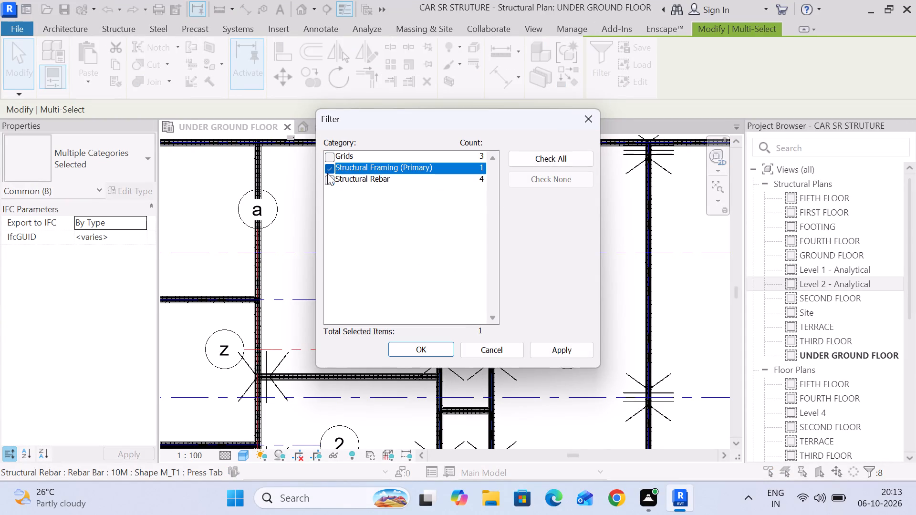
pyautogui.click(327, 183)
pyautogui.click(328, 165)
pyautogui.click(423, 350)
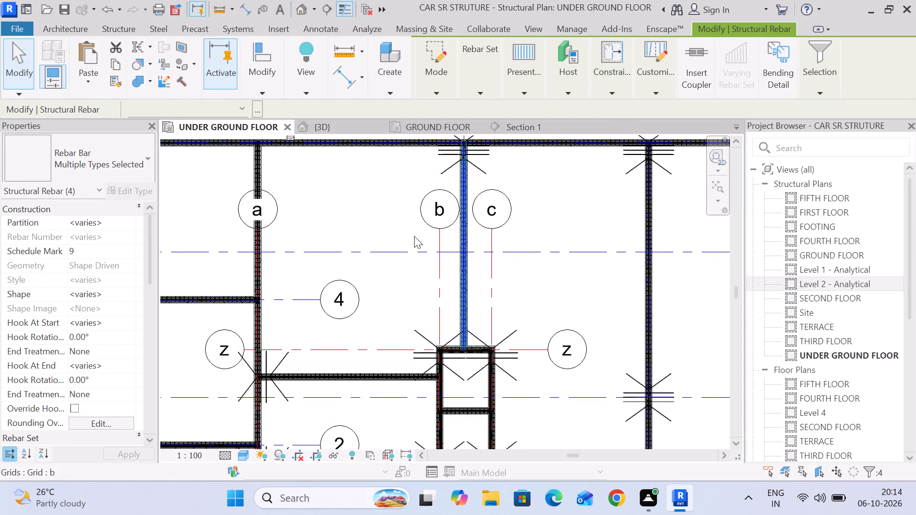
pyautogui.scroll(-2, 356, 203)
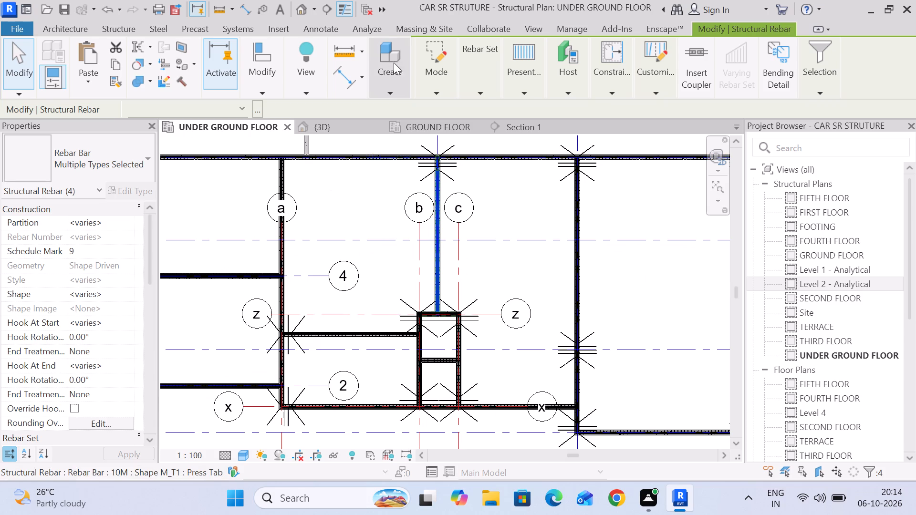
pyautogui.click(268, 93)
pyautogui.click(285, 138)
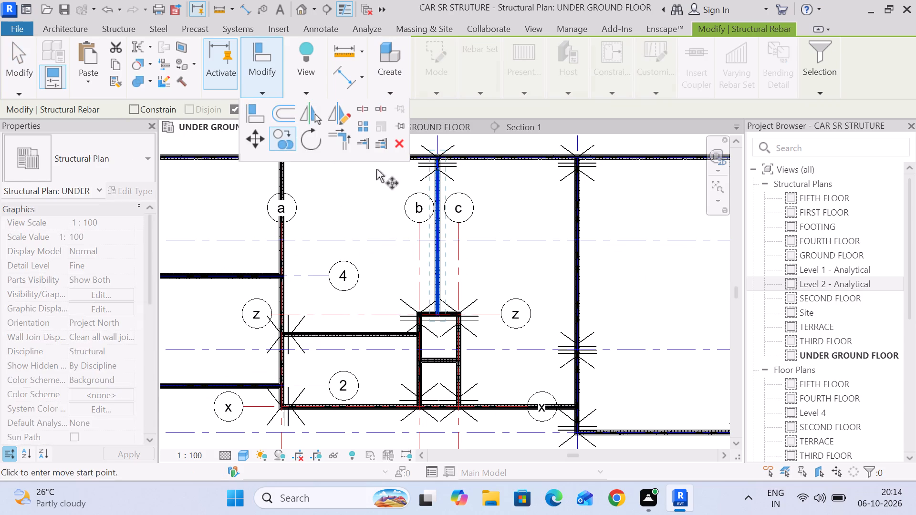
pyautogui.scroll(5, 439, 143)
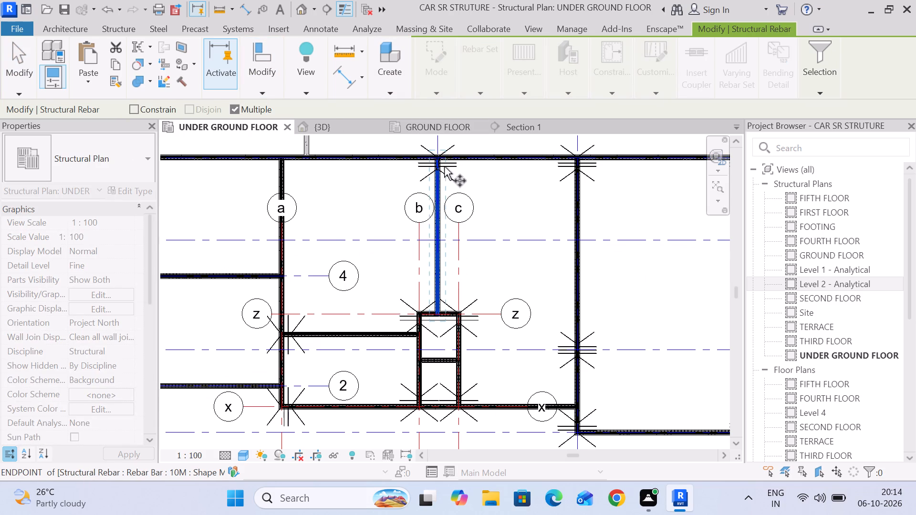
pyautogui.scroll(18, 443, 165)
pyautogui.moveTo(427, 166); pyautogui.dragTo(436, 241, button='middle')
pyautogui.scroll(5, 437, 220)
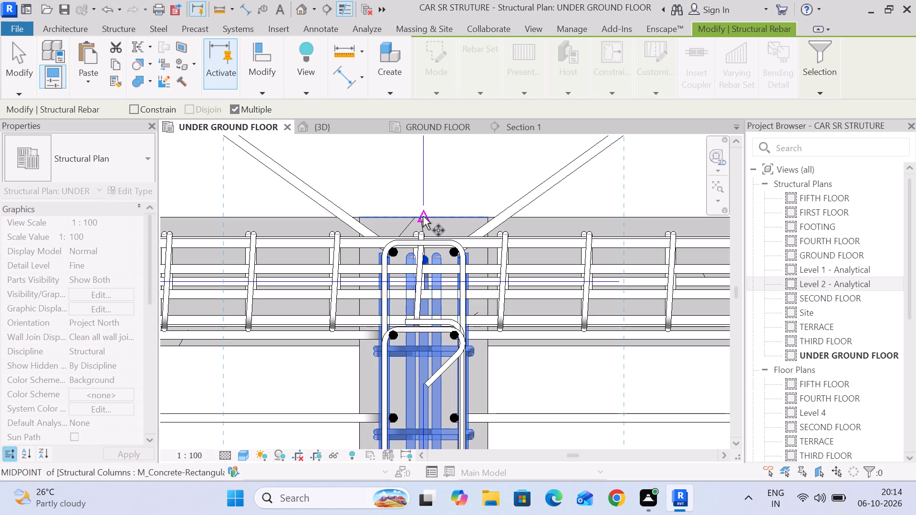
pyautogui.scroll(7, 423, 216)
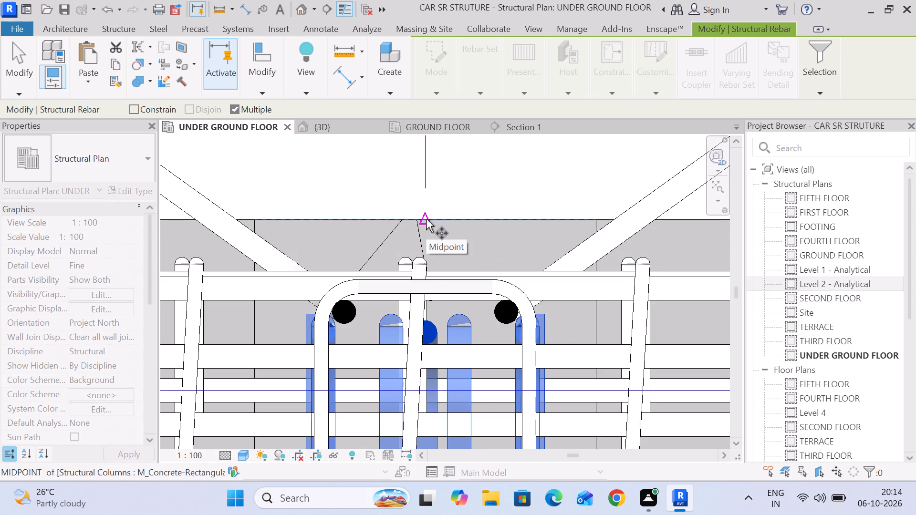
pyautogui.click(423, 219)
pyautogui.scroll(-8, 423, 219)
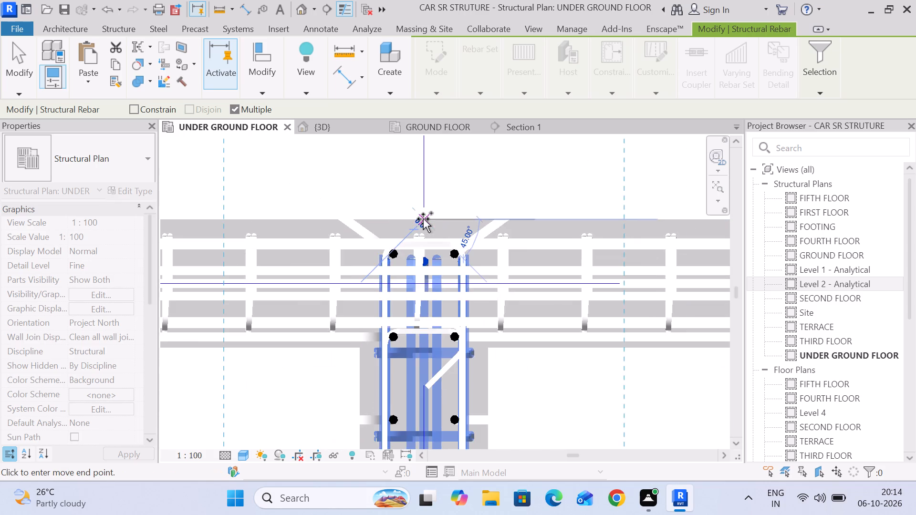
pyautogui.scroll(-15, 423, 219)
pyautogui.scroll(-6, 423, 219)
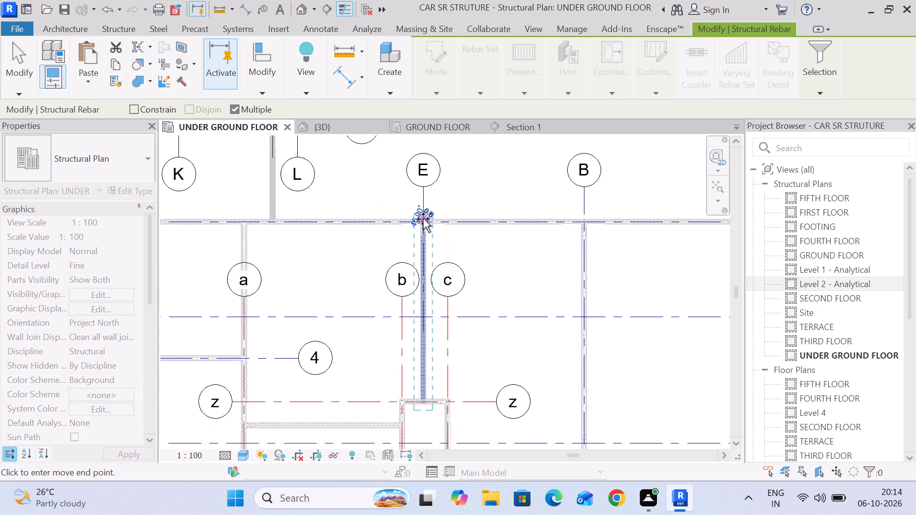
pyautogui.moveTo(423, 219); pyautogui.dragTo(469, 354, button='middle')
pyautogui.moveTo(376, 219); pyautogui.dragTo(426, 319, button='middle')
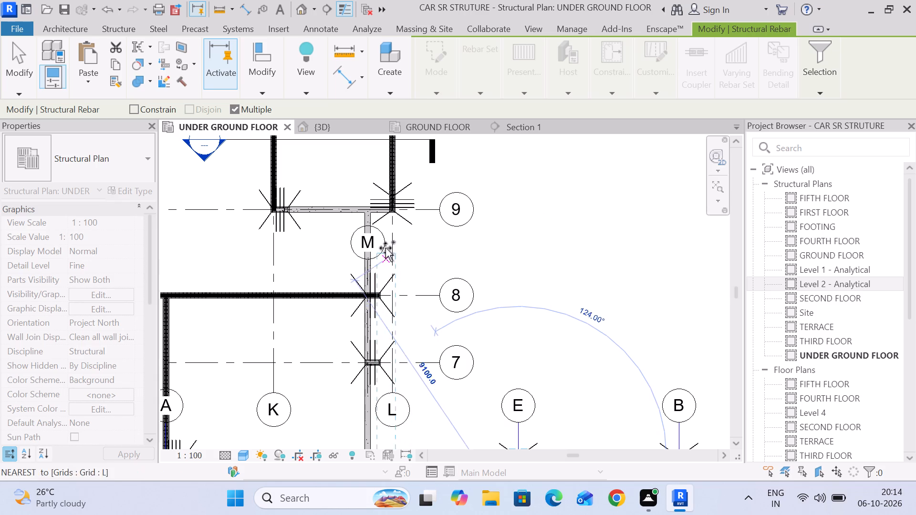
pyautogui.scroll(15, 364, 215)
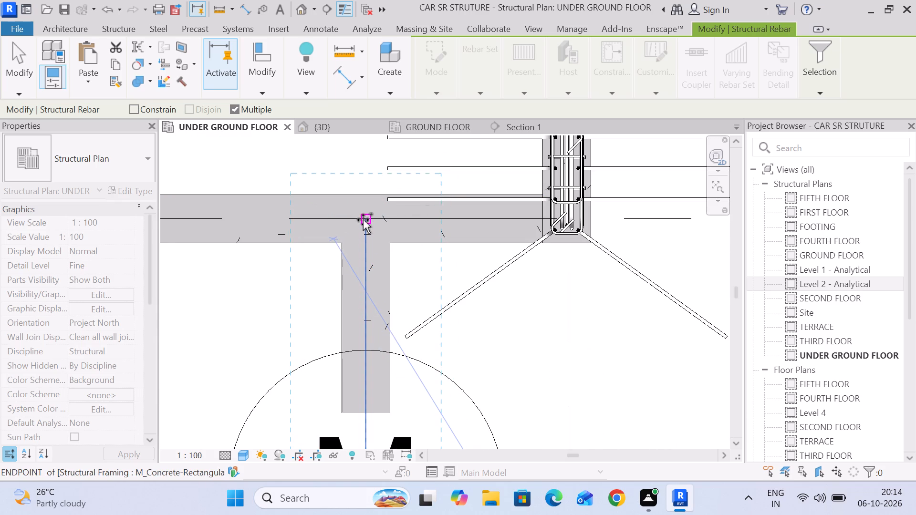
pyautogui.click(365, 218)
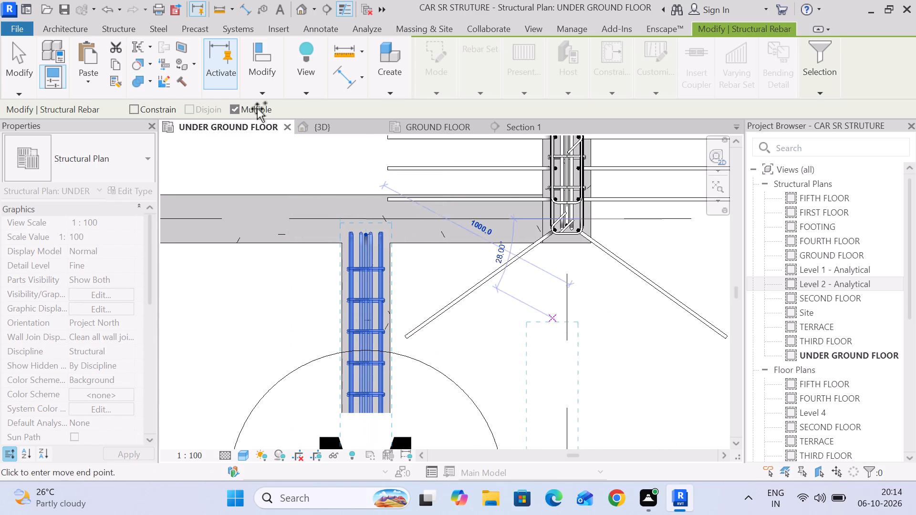
pyautogui.click(14, 69)
# Extend the bottom 16M bars of the grid M beam into the grid 9 beam, near its far face.
pyautogui.scroll(8, 376, 241)
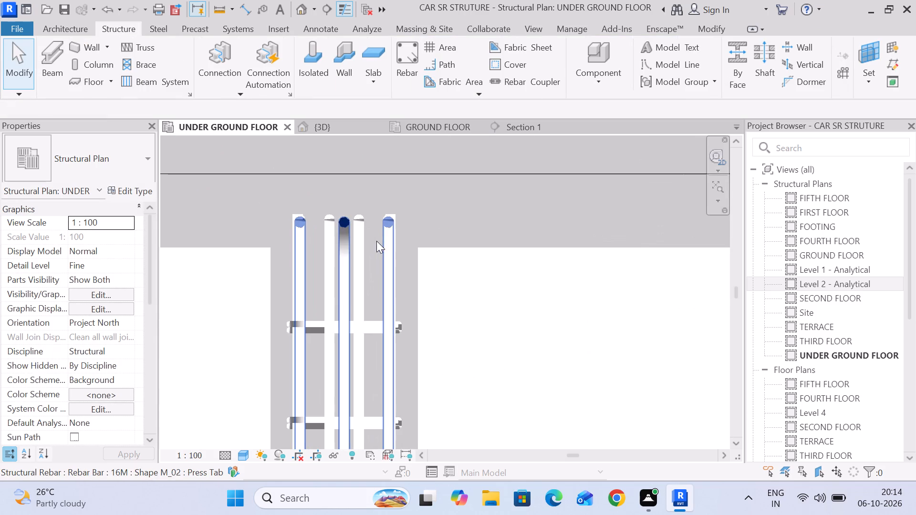
pyautogui.click(386, 238)
pyautogui.scroll(-6, 422, 255)
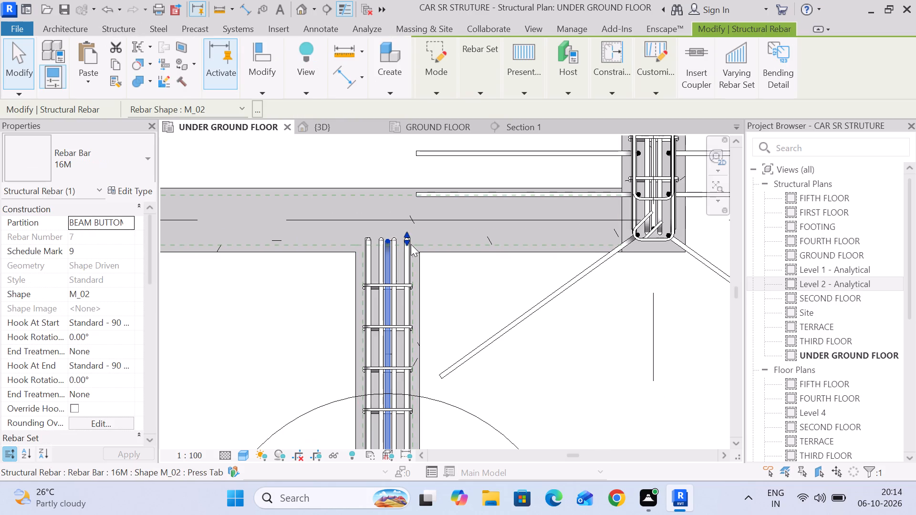
pyautogui.moveTo(404, 240); pyautogui.dragTo(403, 199)
pyautogui.click(458, 287)
# Extend the upper 16M bars of the grid M beam into the grid 9 beam, level with the bottom bars.
pyautogui.scroll(5, 406, 253)
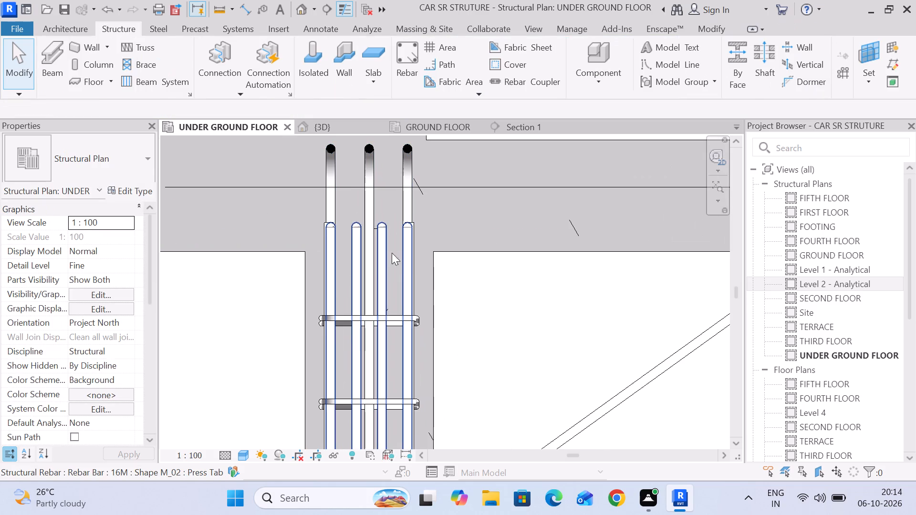
pyautogui.click(385, 253)
pyautogui.scroll(-3, 385, 253)
pyautogui.moveTo(385, 253); pyautogui.dragTo(386, 320, button='middle')
pyautogui.moveTo(399, 297); pyautogui.dragTo(397, 253)
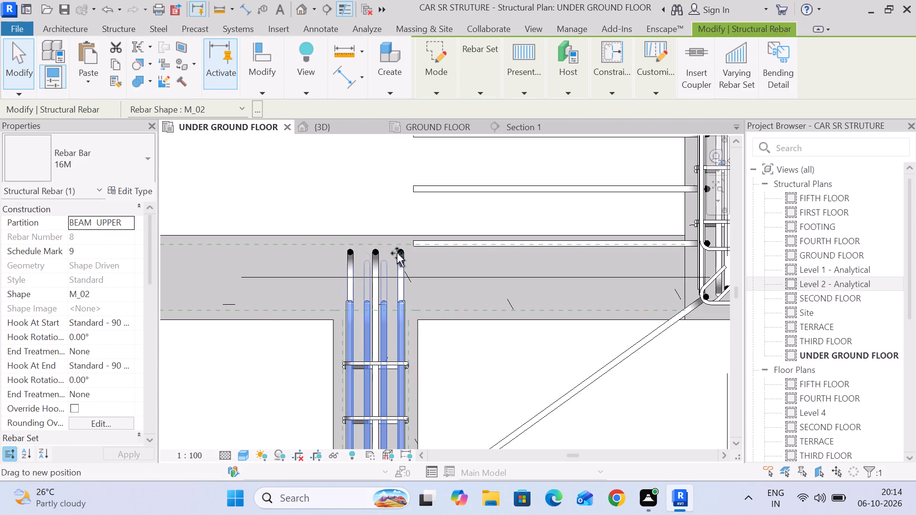
pyautogui.moveTo(397, 253); pyautogui.dragTo(397, 249)
pyautogui.click(460, 358)
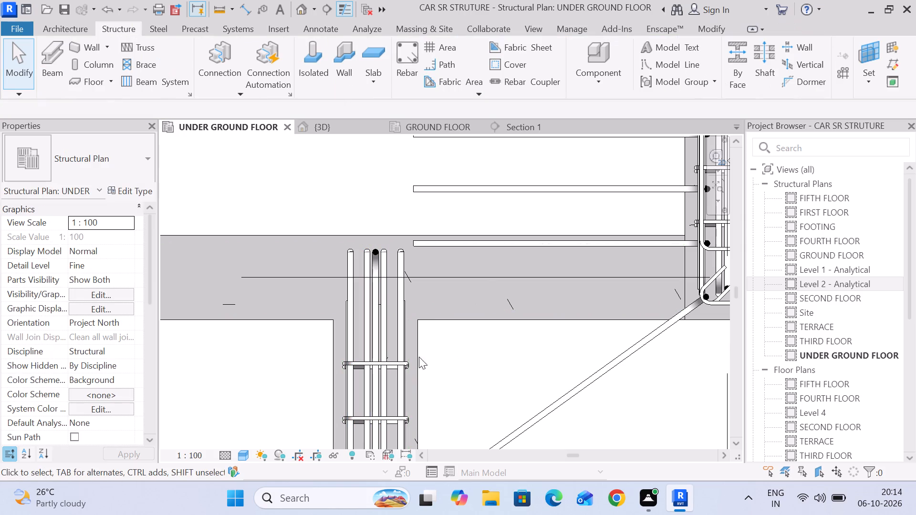
# Extend the middle 16M bars of the grid M beam into the grid 9 beam, level with the other bars.
pyautogui.click(410, 303)
pyautogui.moveTo(401, 303); pyautogui.dragTo(396, 258)
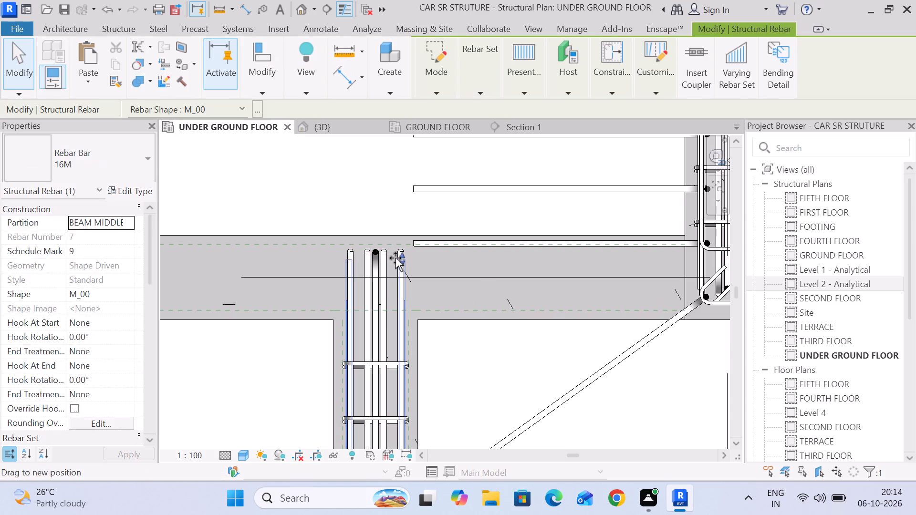
pyautogui.moveTo(396, 258); pyautogui.dragTo(396, 252)
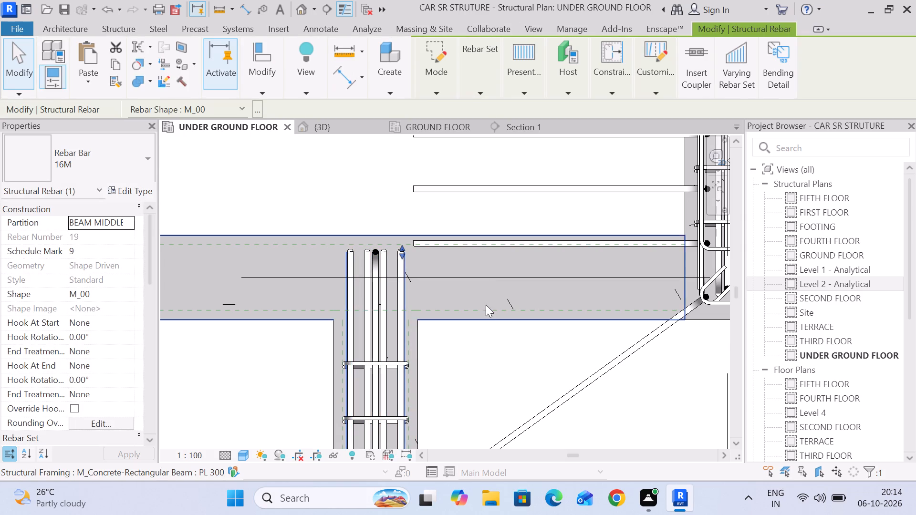
# Stretch the 10M stirrup set of the grid M beam up to the near face of the grid 9 beam.
pyautogui.scroll(-5, 486, 310)
pyautogui.moveTo(475, 312); pyautogui.dragTo(434, 215, button='middle')
pyautogui.scroll(-5, 454, 304)
pyautogui.moveTo(450, 307); pyautogui.dragTo(426, 183, button='middle')
pyautogui.moveTo(437, 318); pyautogui.dragTo(450, 149, button='middle')
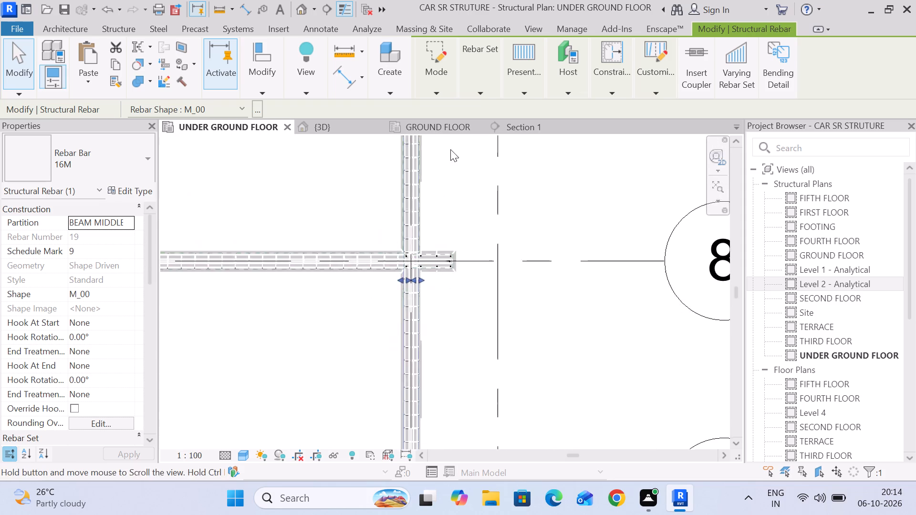
pyautogui.moveTo(456, 305); pyautogui.dragTo(457, 108, button='middle')
pyautogui.moveTo(529, 281); pyautogui.dragTo(500, 163, button='middle')
pyautogui.click(541, 237)
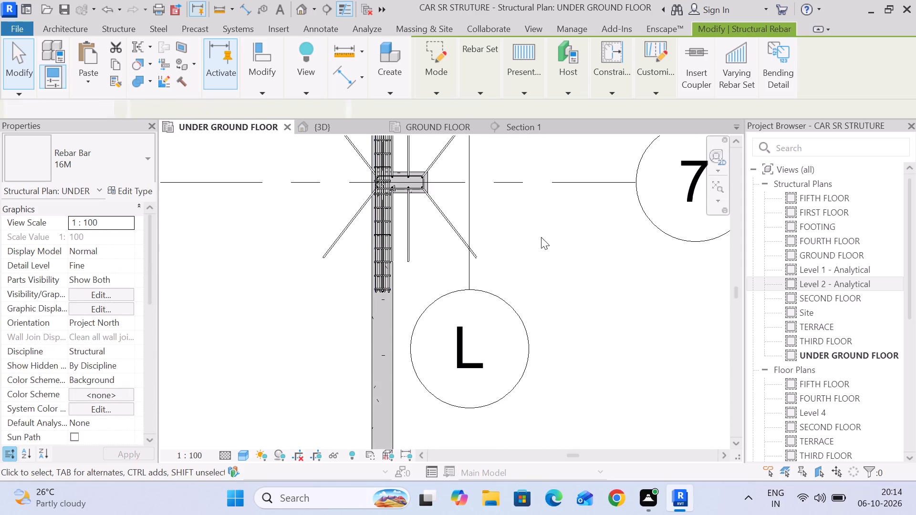
pyautogui.scroll(-4, 533, 253)
pyautogui.moveTo(530, 255); pyautogui.dragTo(504, 193, button='middle')
pyautogui.scroll(12, 421, 217)
pyautogui.click(421, 206)
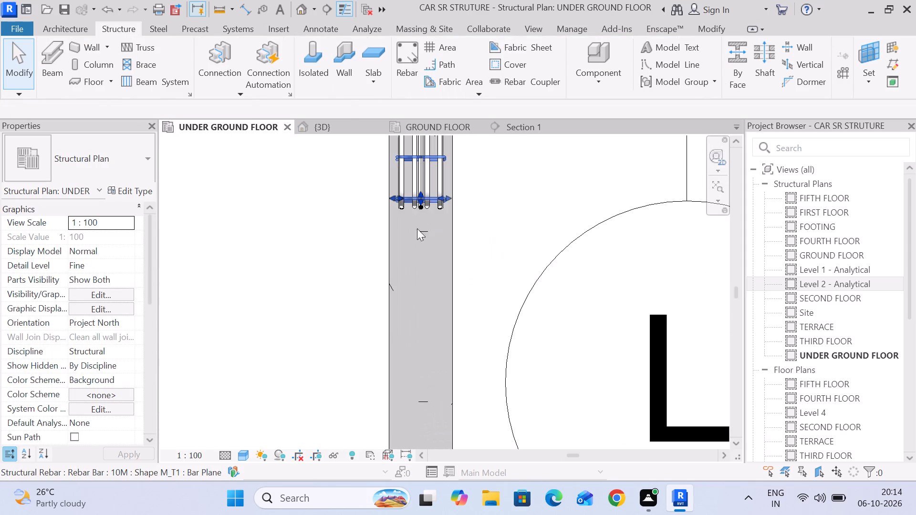
pyautogui.scroll(-3, 436, 278)
pyautogui.scroll(-6, 468, 207)
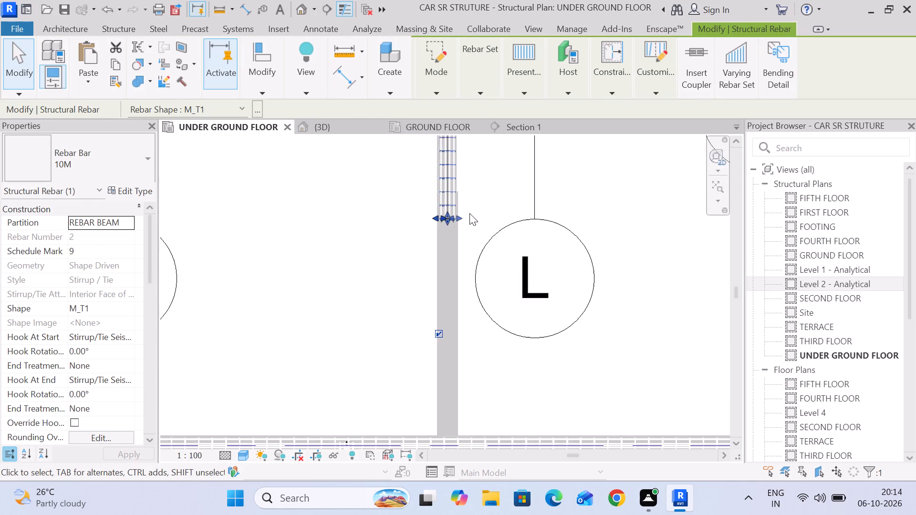
pyautogui.scroll(-6, 469, 213)
pyautogui.moveTo(474, 207); pyautogui.dragTo(474, 342, button='middle')
pyautogui.scroll(1, 464, 194)
pyautogui.moveTo(464, 194); pyautogui.dragTo(464, 345, button='middle')
pyautogui.scroll(8, 464, 266)
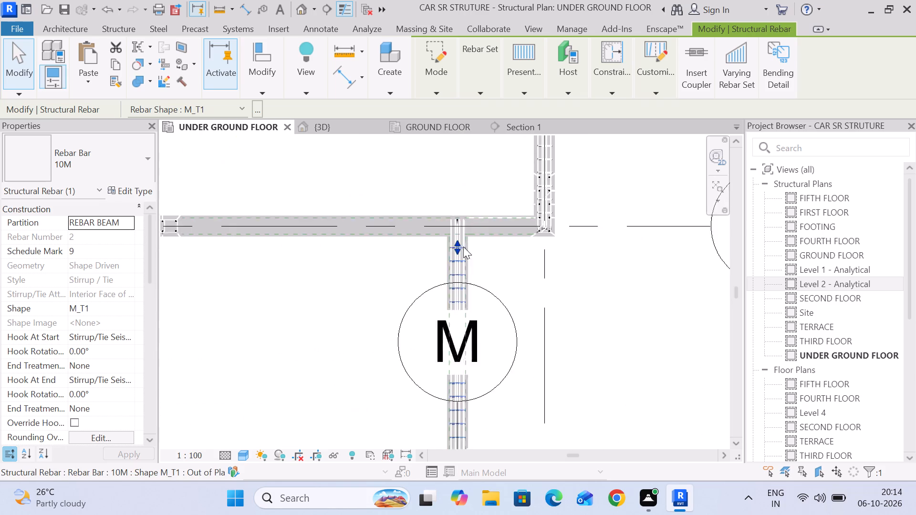
pyautogui.scroll(5, 463, 247)
pyautogui.moveTo(450, 257); pyautogui.dragTo(449, 224)
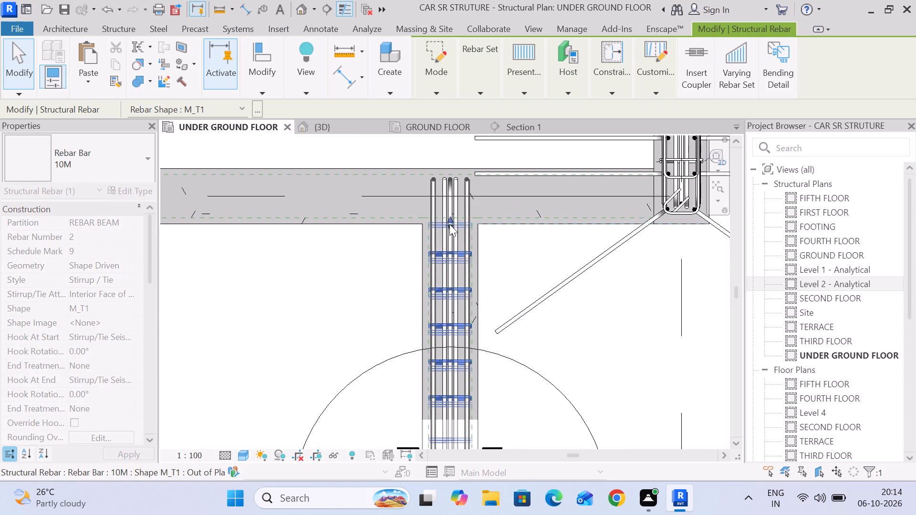
# Extend the other end of the grid M beam's bottom 16M bars into the grid 6 beam, near its far face.
pyautogui.scroll(-14, 451, 232)
pyautogui.moveTo(499, 345); pyautogui.dragTo(459, 191, button='middle')
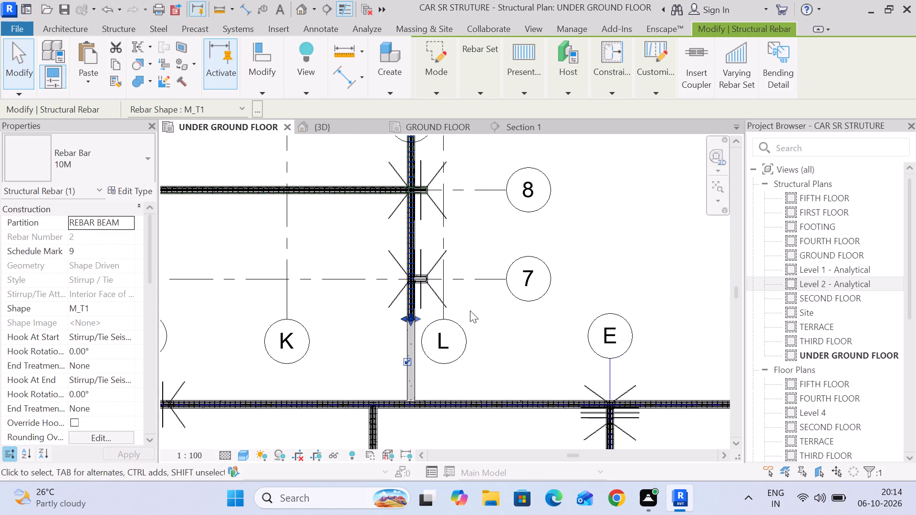
pyautogui.click(498, 309)
pyautogui.scroll(13, 400, 322)
pyautogui.moveTo(459, 342); pyautogui.dragTo(475, 226, button='middle')
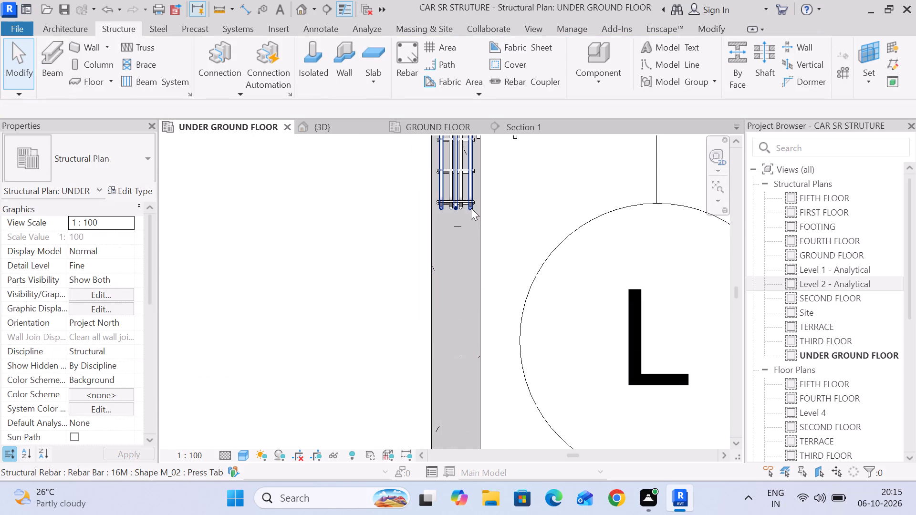
pyautogui.click(471, 208)
pyautogui.scroll(-5, 470, 208)
pyautogui.moveTo(474, 253); pyautogui.dragTo(455, 195, button='middle')
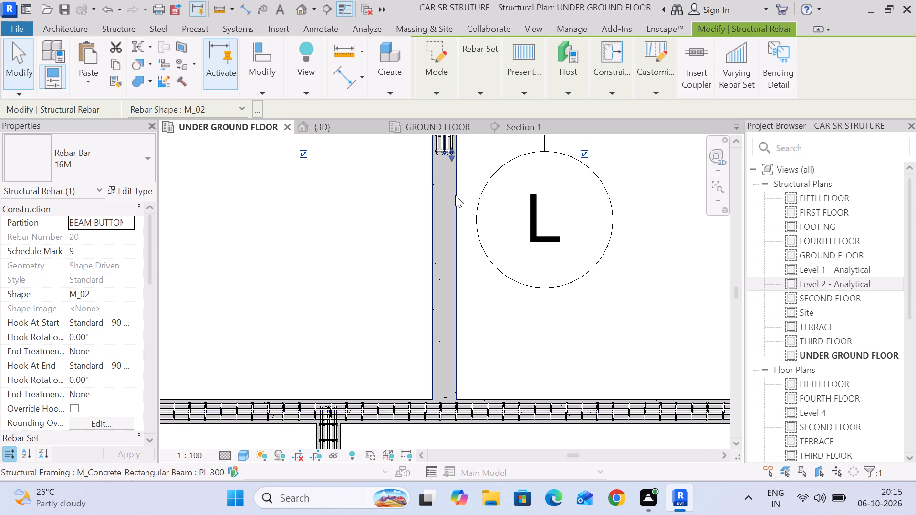
pyautogui.moveTo(449, 155); pyautogui.dragTo(487, 418)
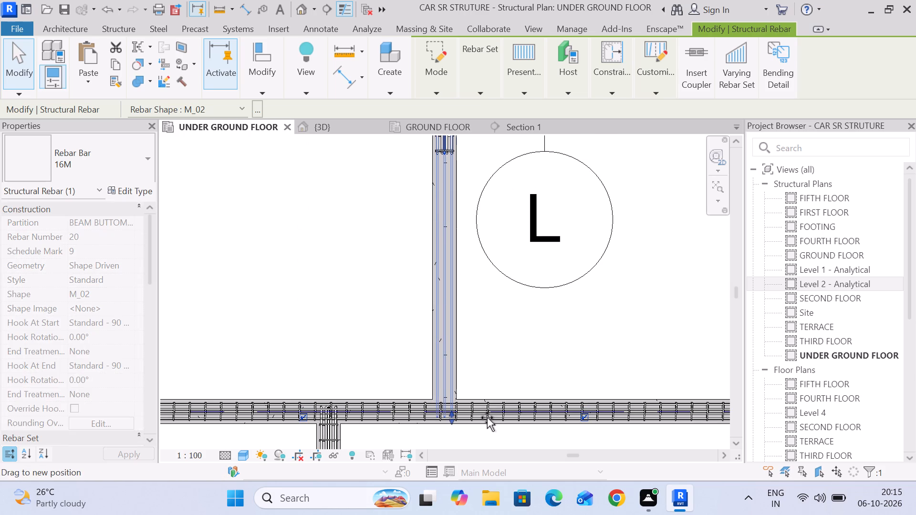
pyautogui.moveTo(487, 418); pyautogui.dragTo(487, 418)
pyautogui.scroll(12, 433, 412)
pyautogui.moveTo(495, 419); pyautogui.dragTo(476, 322, button='middle')
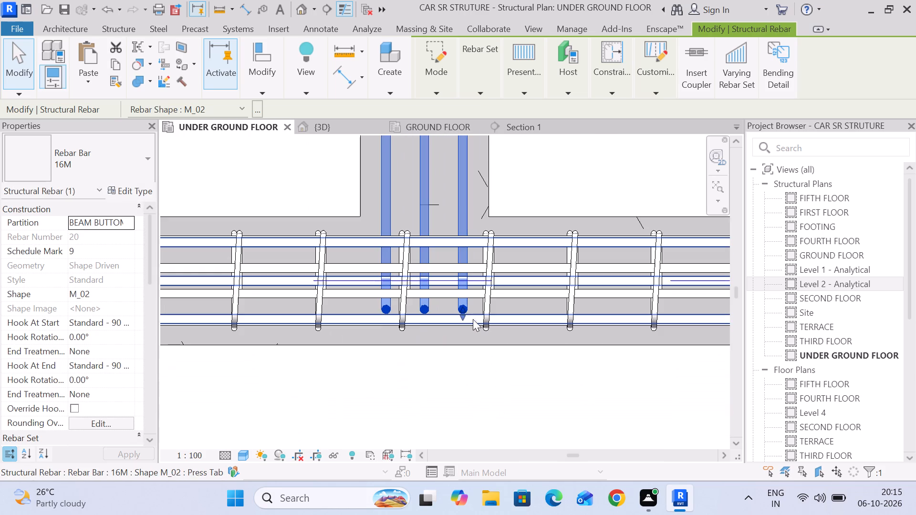
pyautogui.moveTo(464, 313); pyautogui.dragTo(463, 321)
pyautogui.scroll(-8, 463, 320)
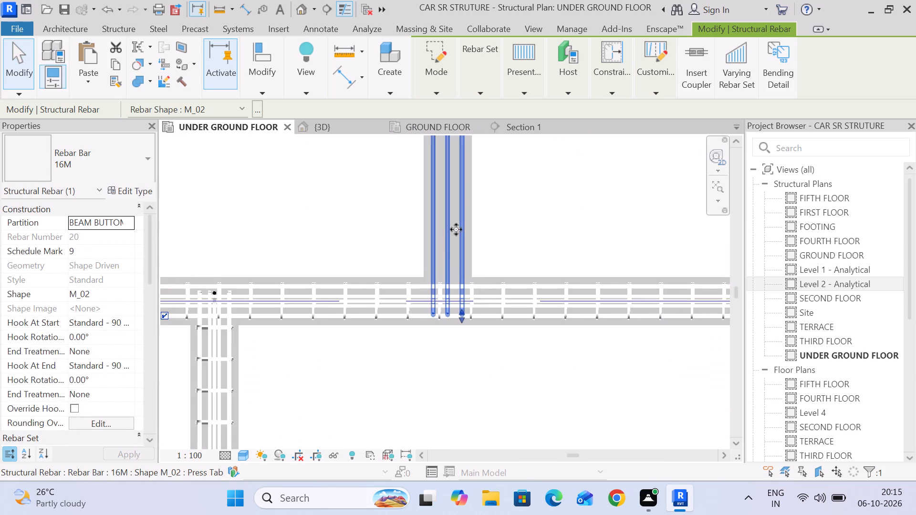
# Extend the upper 16M bars of the grid M beam into the grid 6 beam, level with the bottom bars.
pyautogui.scroll(-11, 456, 229)
pyautogui.moveTo(455, 215); pyautogui.dragTo(441, 360, button='middle')
pyautogui.scroll(5, 453, 232)
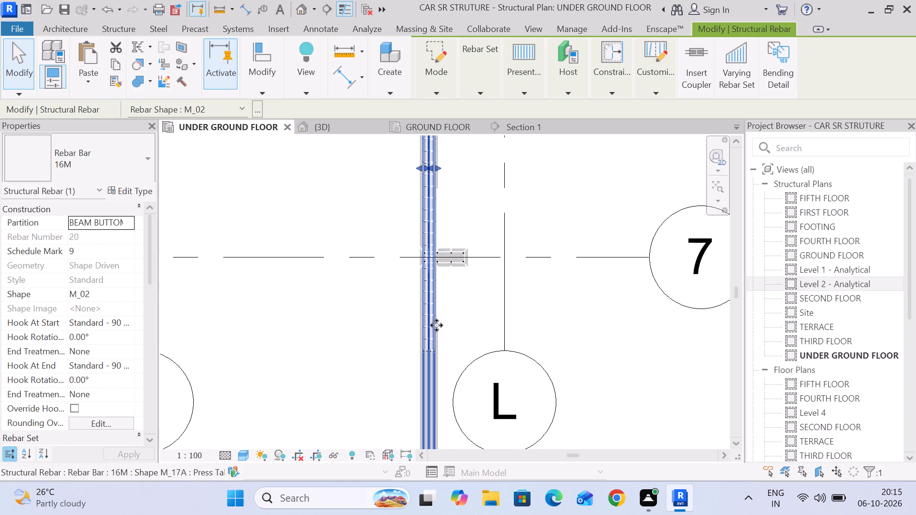
pyautogui.click(448, 327)
pyautogui.click(464, 342)
pyautogui.scroll(12, 443, 353)
pyautogui.moveTo(437, 358); pyautogui.dragTo(442, 344, button='middle')
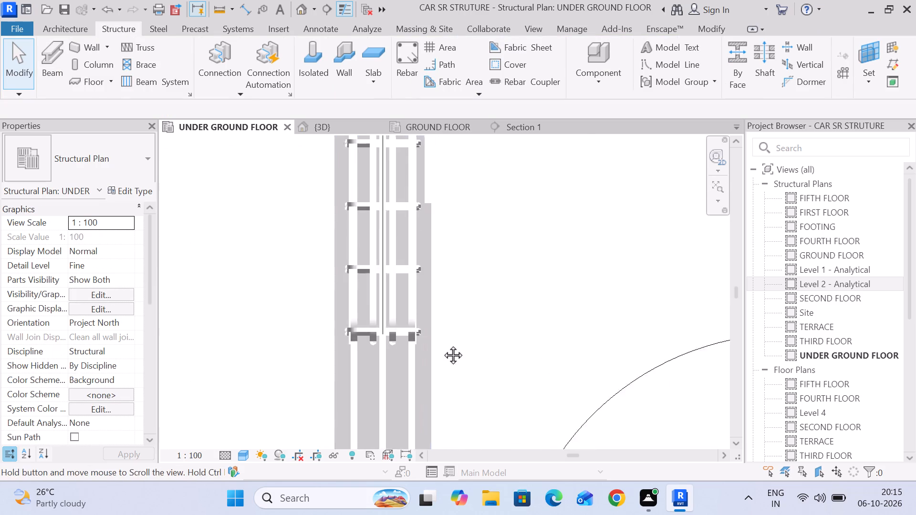
pyautogui.moveTo(442, 344); pyautogui.dragTo(481, 242, button='middle')
pyautogui.click(457, 225)
pyautogui.click(520, 228)
pyautogui.click(441, 225)
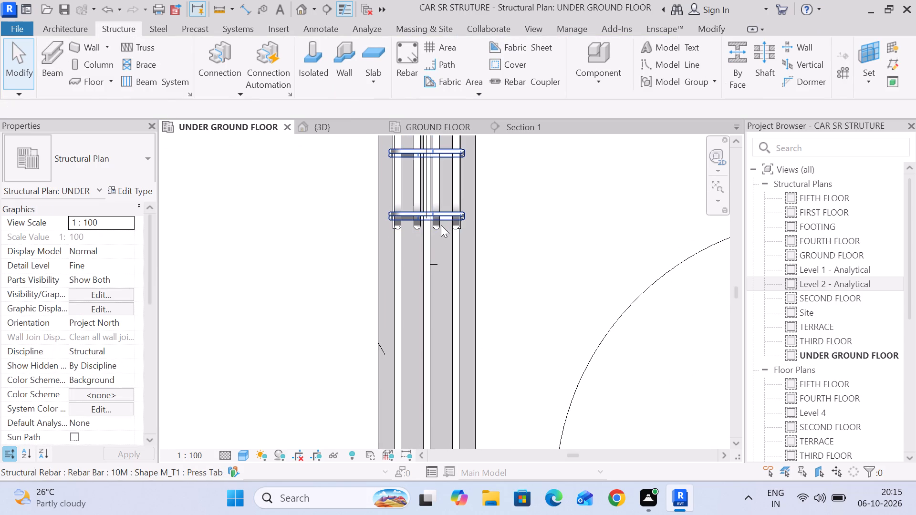
pyautogui.click(526, 236)
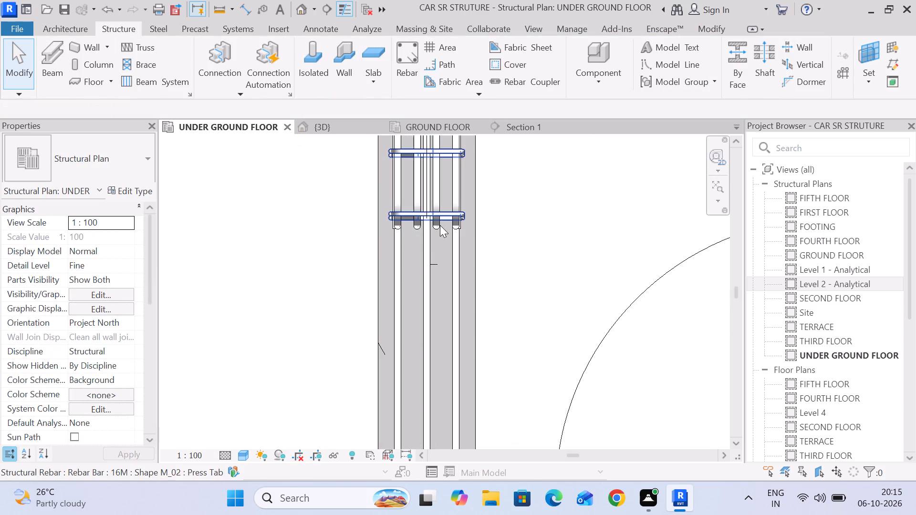
pyautogui.click(437, 232)
pyautogui.scroll(-5, 440, 239)
pyautogui.moveTo(512, 306); pyautogui.dragTo(494, 211, button='middle')
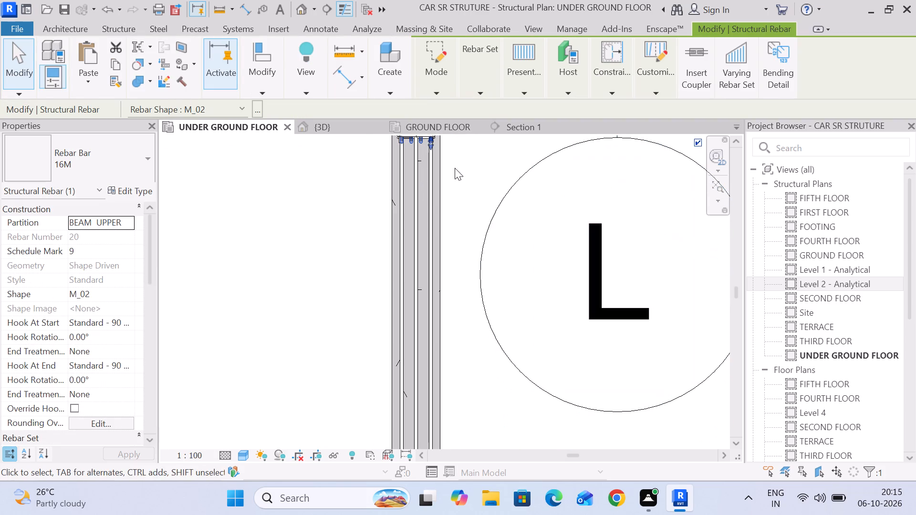
pyautogui.moveTo(431, 145); pyautogui.dragTo(459, 360)
pyautogui.scroll(-7, 461, 363)
pyautogui.moveTo(469, 380); pyautogui.dragTo(468, 259, button='middle')
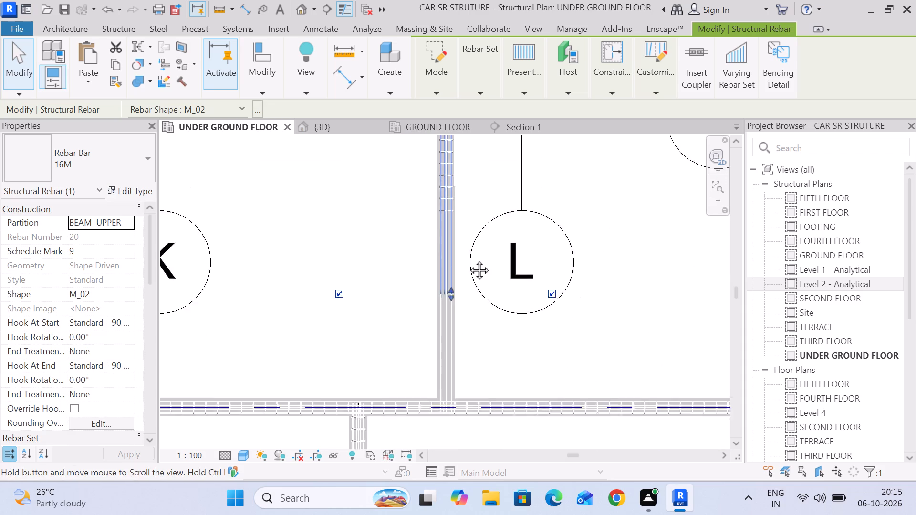
pyautogui.moveTo(468, 259); pyautogui.dragTo(465, 153, button='middle')
pyautogui.moveTo(447, 144); pyautogui.dragTo(447, 269)
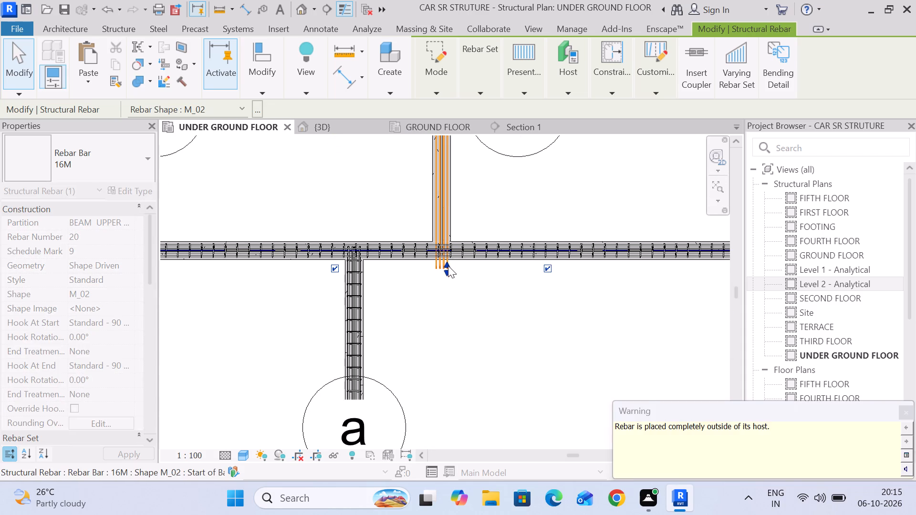
pyautogui.scroll(13, 448, 266)
pyautogui.moveTo(445, 276); pyautogui.dragTo(444, 191)
pyautogui.moveTo(455, 249); pyautogui.dragTo(453, 355, button='middle')
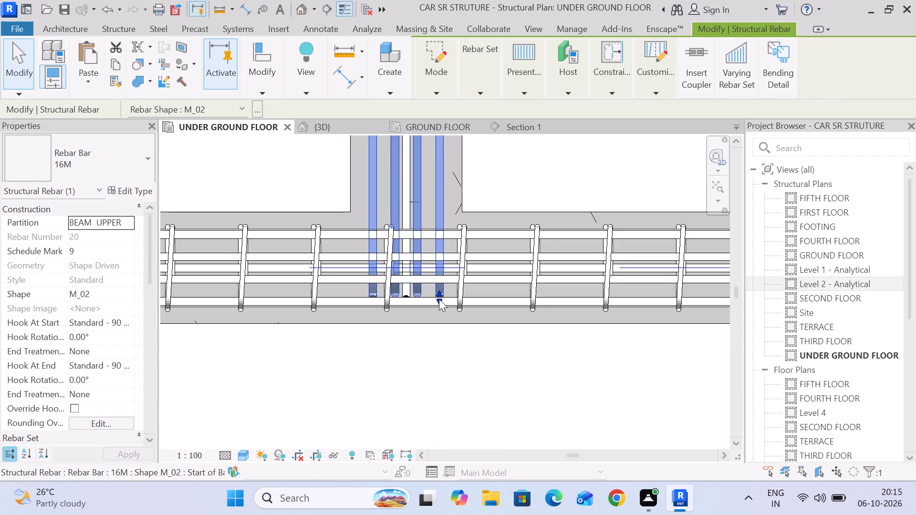
pyautogui.scroll(-20, 439, 299)
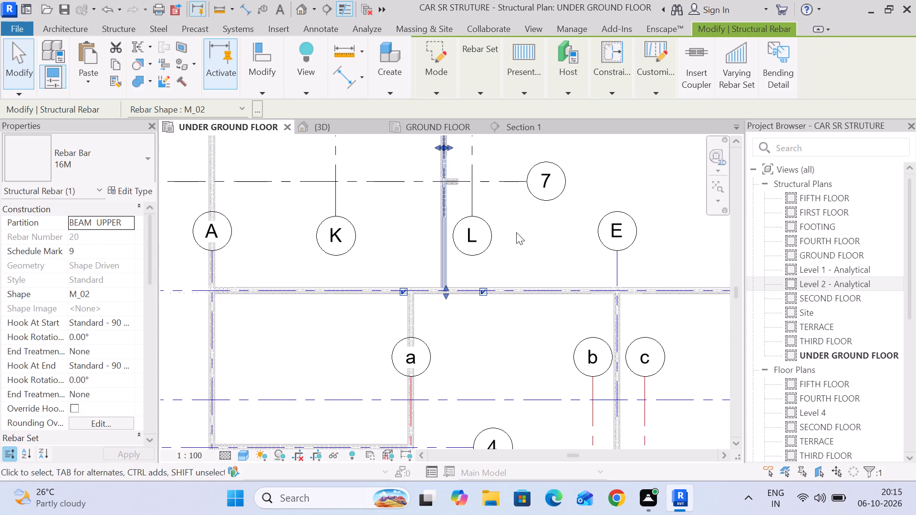
pyautogui.click(519, 230)
# Stretch the 10M stirrup set of the grid M beam to the near face of the grid 6 beam.
pyautogui.scroll(8, 435, 196)
pyautogui.scroll(5, 467, 242)
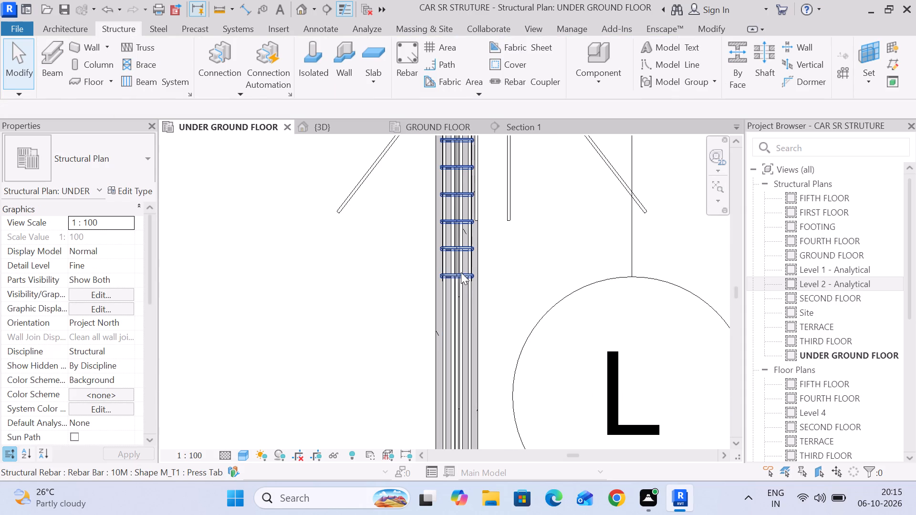
pyautogui.click(461, 272)
pyautogui.scroll(-7, 469, 283)
pyautogui.moveTo(489, 343); pyautogui.dragTo(478, 270, button='middle')
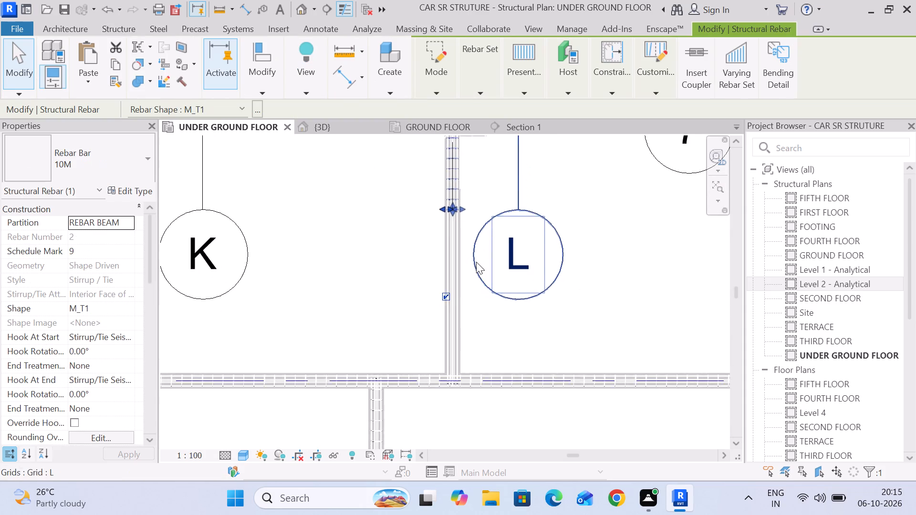
pyautogui.moveTo(449, 211); pyautogui.dragTo(465, 354)
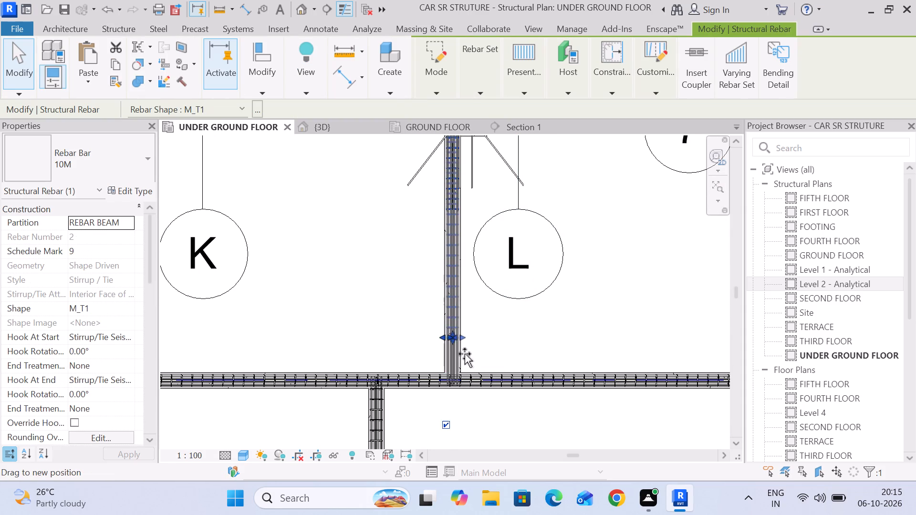
pyautogui.moveTo(465, 354); pyautogui.dragTo(467, 364)
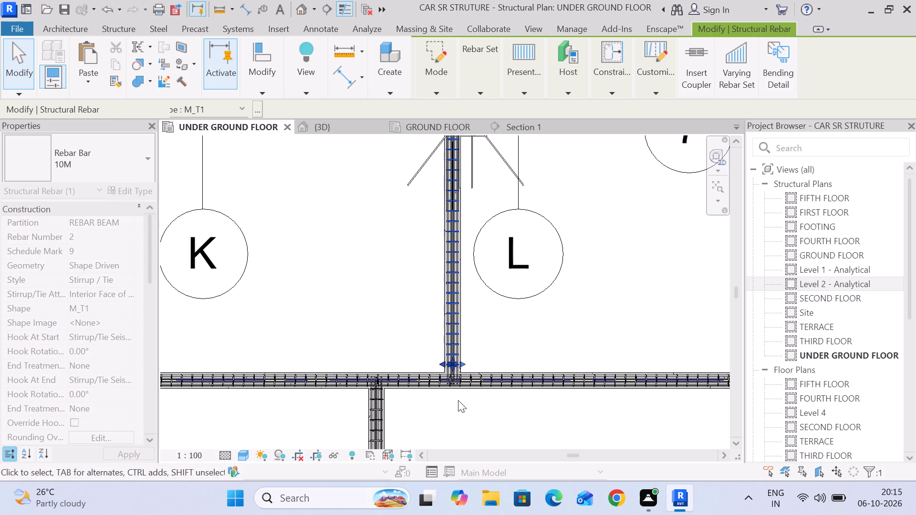
pyautogui.moveTo(458, 403); pyautogui.dragTo(444, 335, button='middle')
pyautogui.scroll(11, 437, 299)
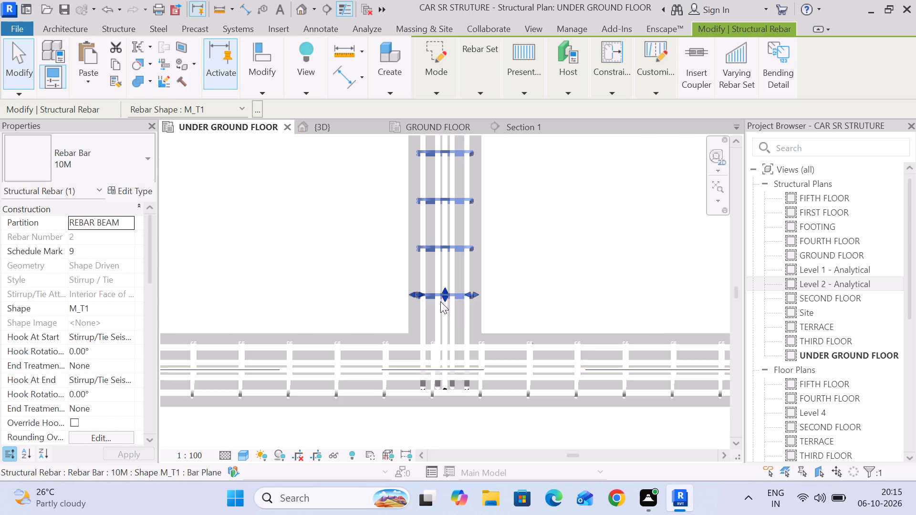
pyautogui.moveTo(445, 299); pyautogui.dragTo(458, 394)
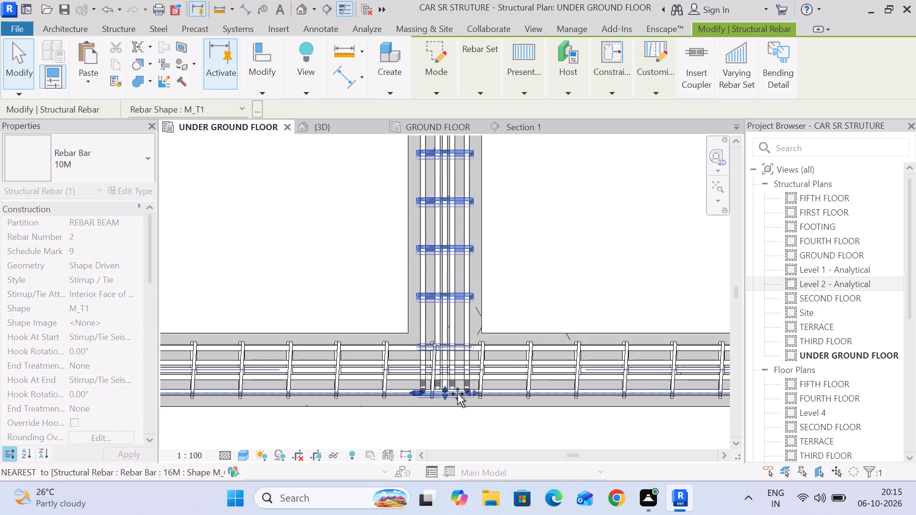
pyautogui.moveTo(458, 394); pyautogui.dragTo(459, 334)
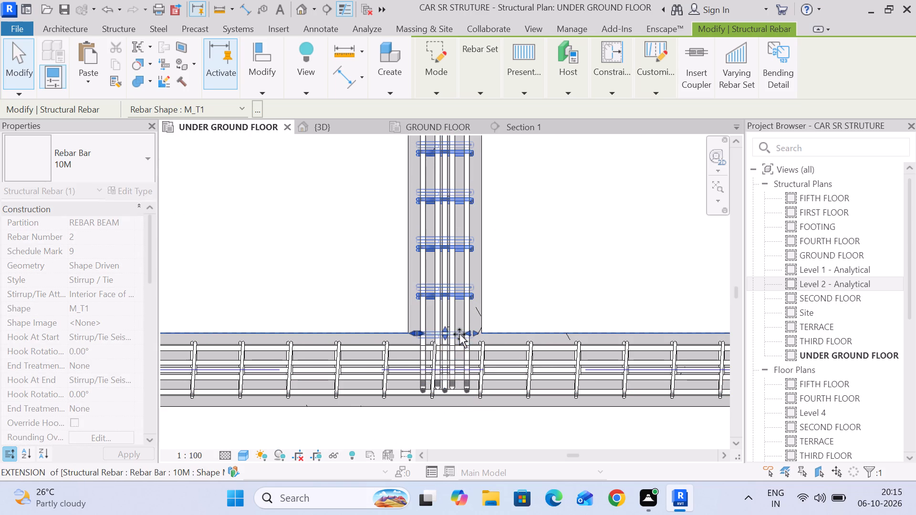
pyautogui.moveTo(459, 334); pyautogui.dragTo(459, 330)
pyautogui.click(542, 256)
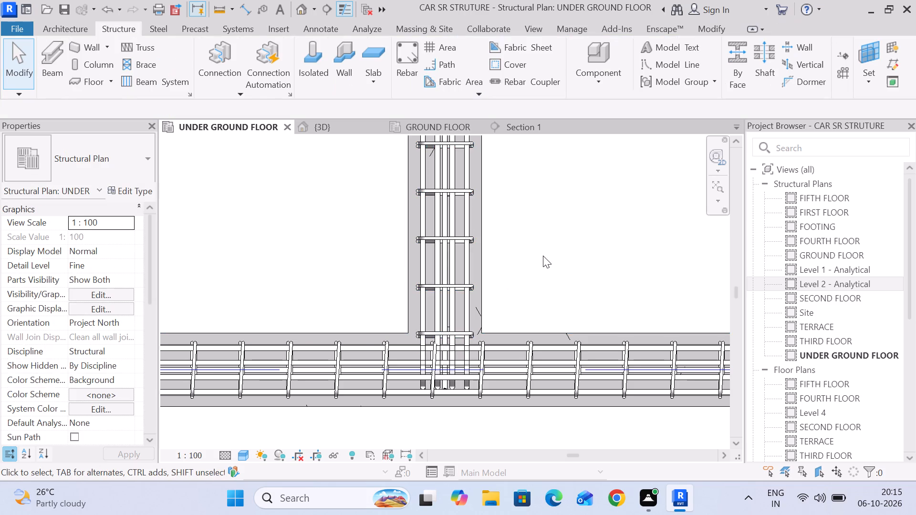
# Extend the middle 16M bars of the grid M beam into the grid 6 beam, about level with the other bars.
pyautogui.scroll(-7, 562, 272)
pyautogui.moveTo(525, 199); pyautogui.dragTo(425, 402, button='middle')
pyautogui.moveTo(414, 230); pyautogui.dragTo(420, 327, button='middle')
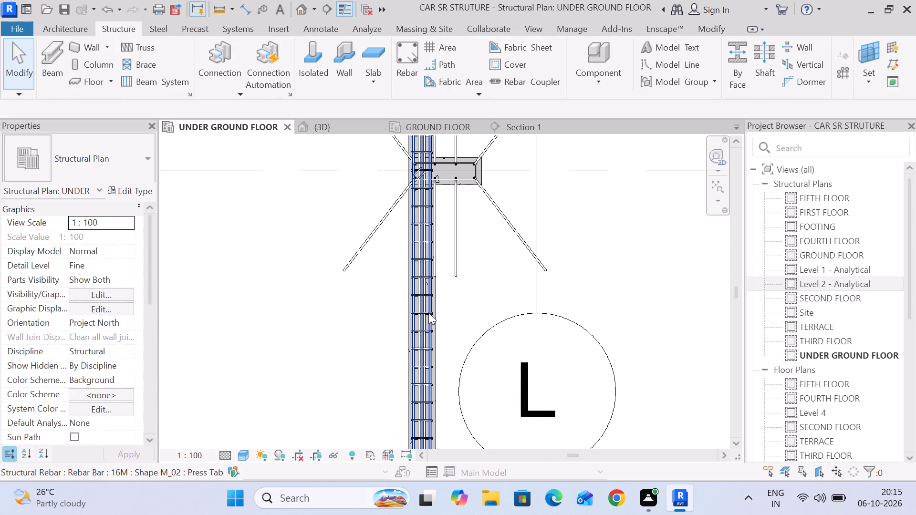
pyautogui.scroll(14, 426, 312)
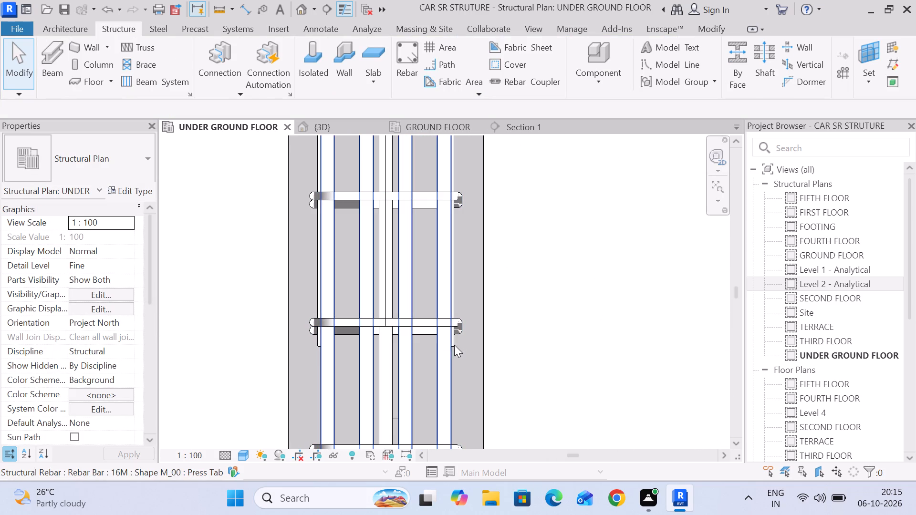
pyautogui.click(458, 346)
pyautogui.scroll(-5, 458, 346)
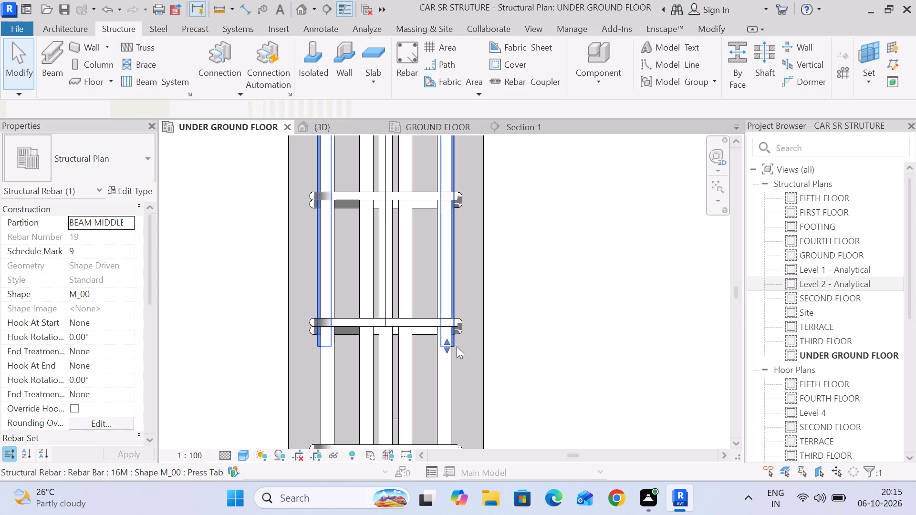
pyautogui.scroll(-7, 457, 346)
pyautogui.moveTo(499, 385); pyautogui.dragTo(483, 204, button='middle')
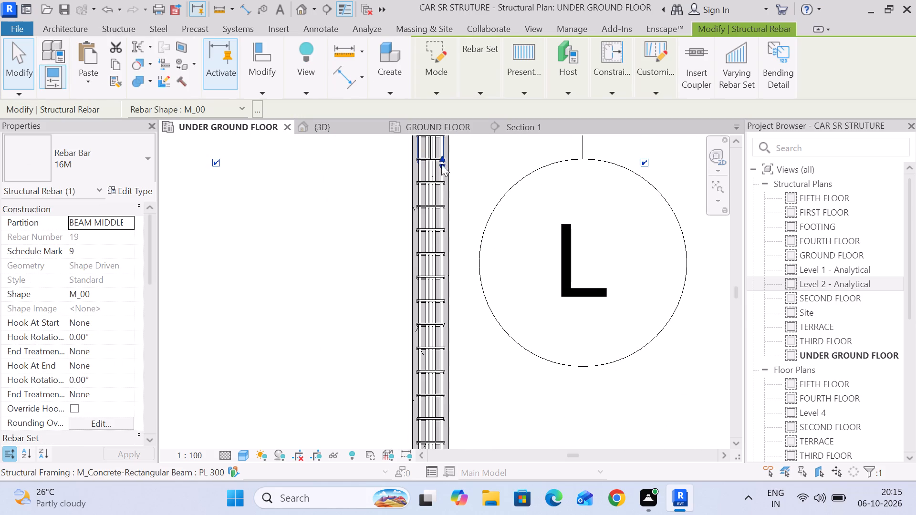
pyautogui.moveTo(439, 164); pyautogui.dragTo(444, 371)
pyautogui.scroll(-7, 459, 399)
pyautogui.moveTo(465, 401); pyautogui.dragTo(472, 199, button='middle')
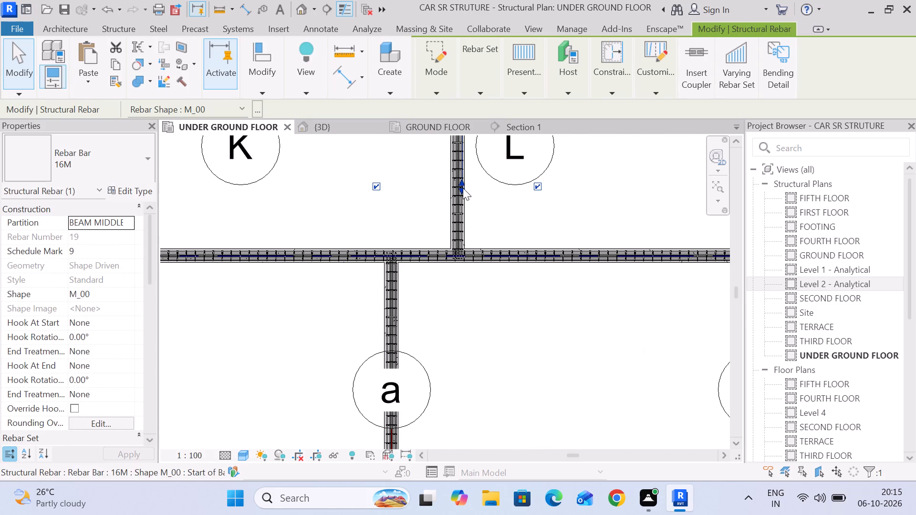
pyautogui.moveTo(463, 188); pyautogui.dragTo(465, 233)
pyautogui.scroll(14, 462, 249)
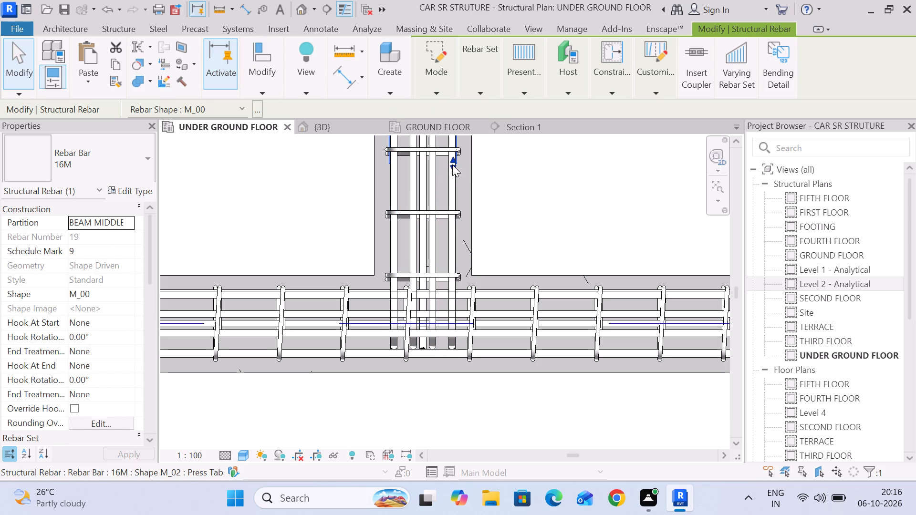
pyautogui.moveTo(452, 165); pyautogui.dragTo(480, 331)
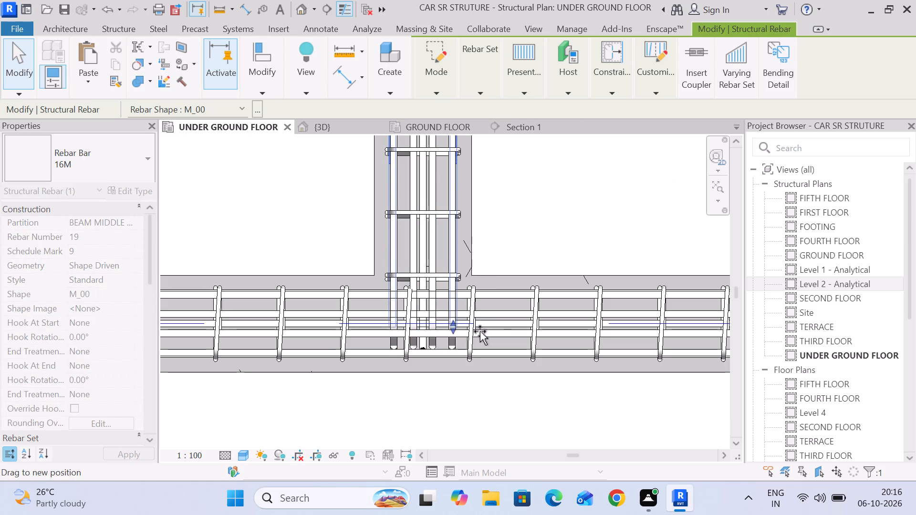
pyautogui.moveTo(480, 331); pyautogui.dragTo(484, 342)
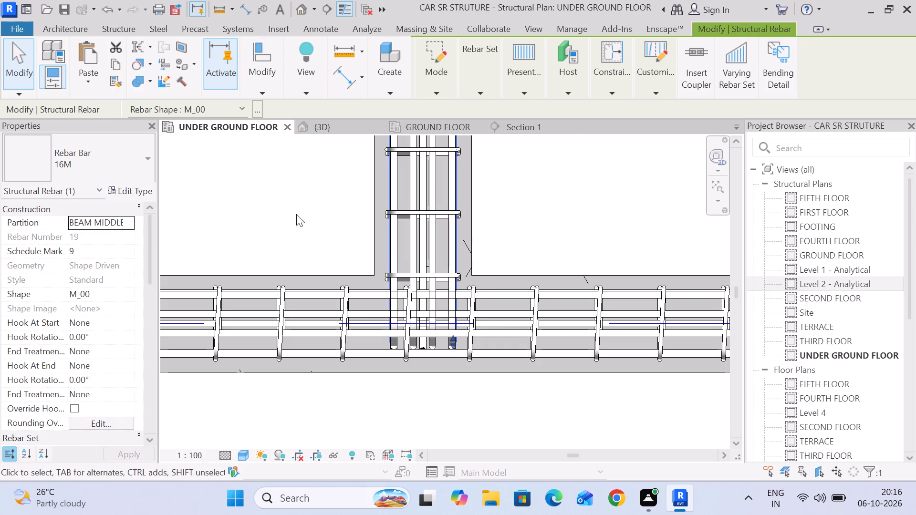
pyautogui.click(530, 175)
# Examine the UNDER GROUND FLOOR plan around grids 6 to 11 for beams that still lack reinforcement.
pyautogui.scroll(-13, 530, 176)
pyautogui.moveTo(530, 193); pyautogui.dragTo(395, 289, button='middle')
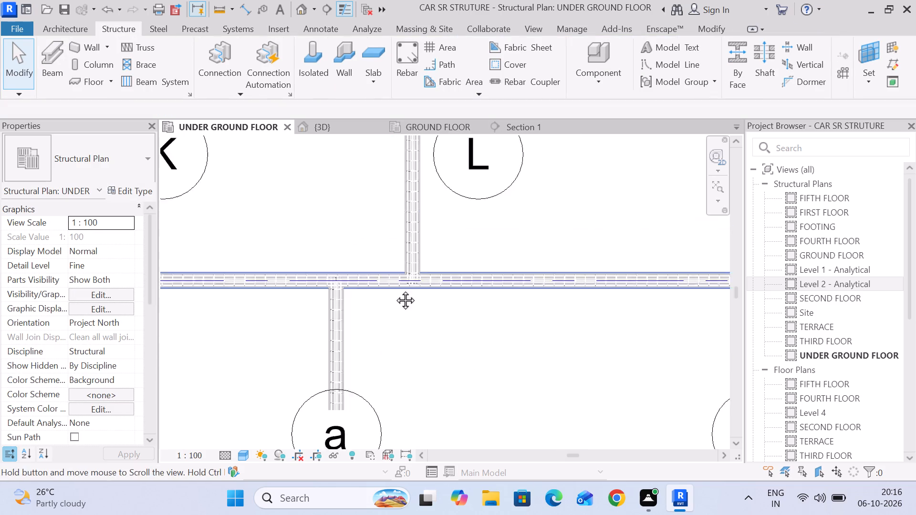
pyautogui.moveTo(395, 289); pyautogui.dragTo(392, 292, button='middle')
pyautogui.scroll(-11, 446, 256)
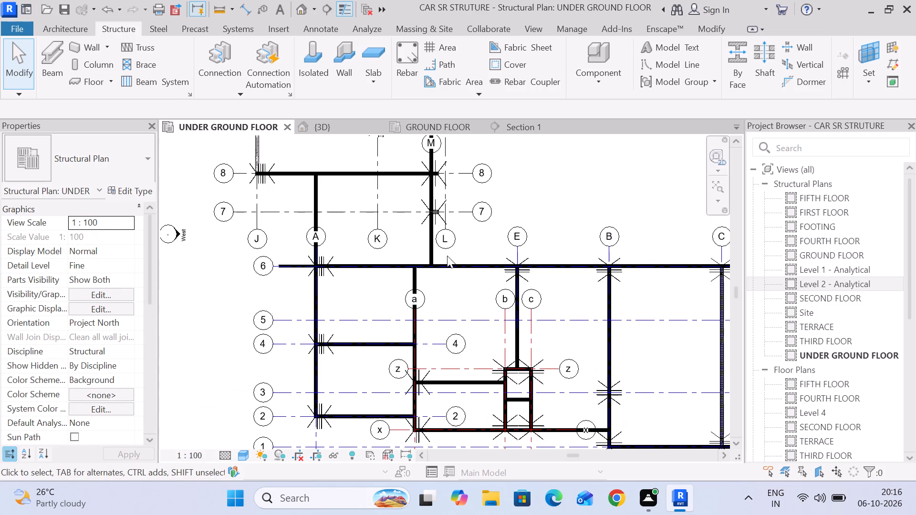
pyautogui.moveTo(468, 247); pyautogui.dragTo(468, 289, button='middle')
pyautogui.scroll(-4, 471, 283)
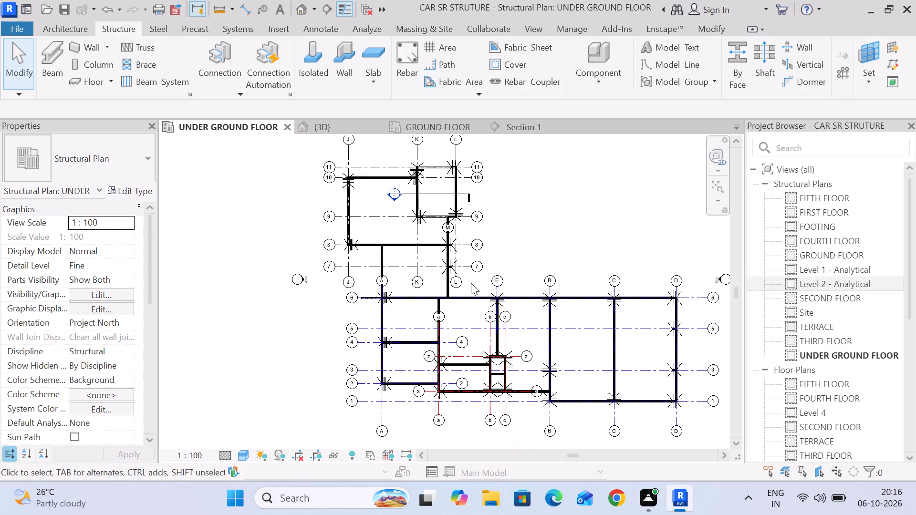
pyautogui.scroll(5, 448, 203)
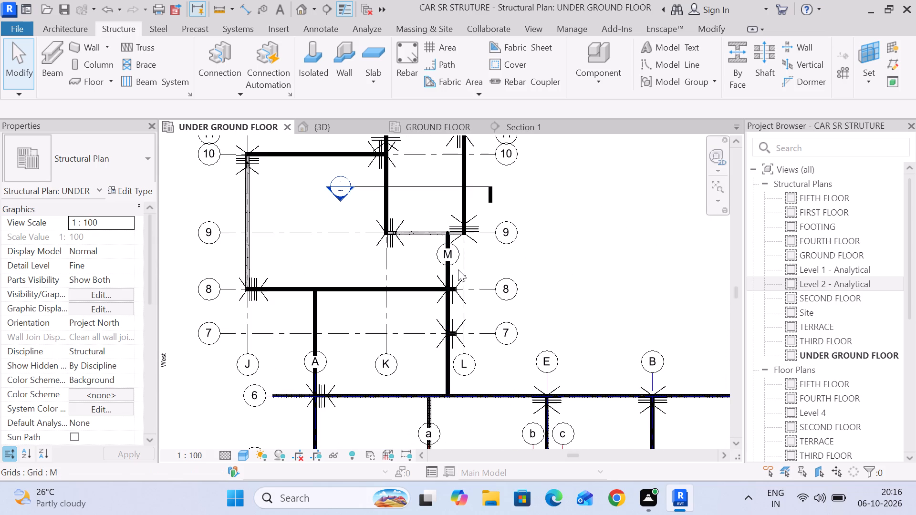
pyautogui.moveTo(403, 268); pyautogui.dragTo(418, 205, button='middle')
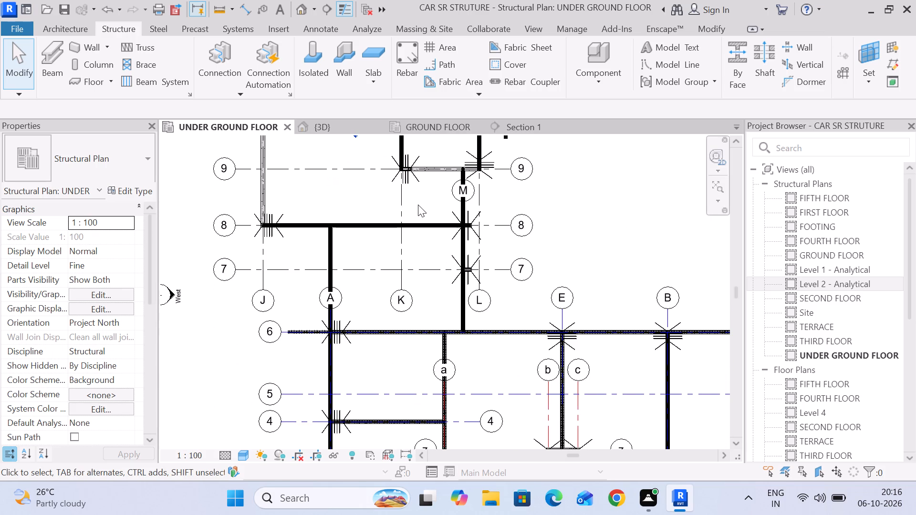
pyautogui.scroll(-3, 418, 205)
pyautogui.moveTo(418, 205); pyautogui.dragTo(428, 270, button='middle')
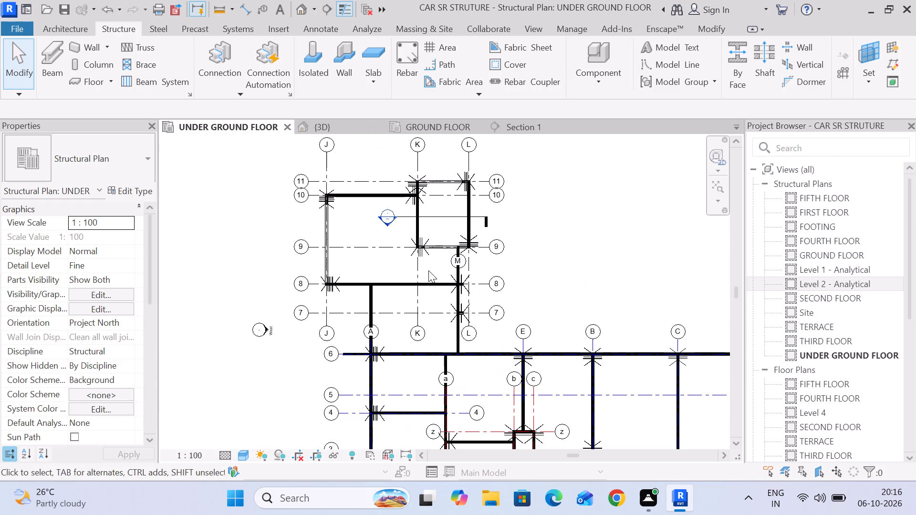
# Copy only the rebar of the grid E beam from its grid 6 column to the grid J and 10 column, onto the grid J beam.
pyautogui.moveTo(447, 317); pyautogui.dragTo(427, 231, button='middle')
pyautogui.scroll(5, 472, 282)
pyautogui.scroll(5, 536, 314)
pyautogui.moveTo(547, 358); pyautogui.dragTo(558, 259, button='middle')
pyautogui.moveTo(538, 278); pyautogui.dragTo(504, 269)
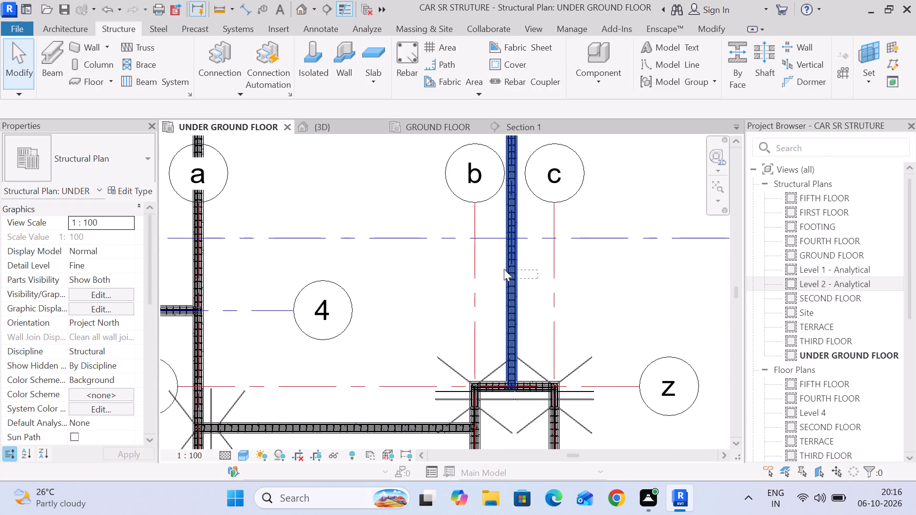
pyautogui.moveTo(504, 269); pyautogui.dragTo(494, 260)
pyautogui.click(596, 70)
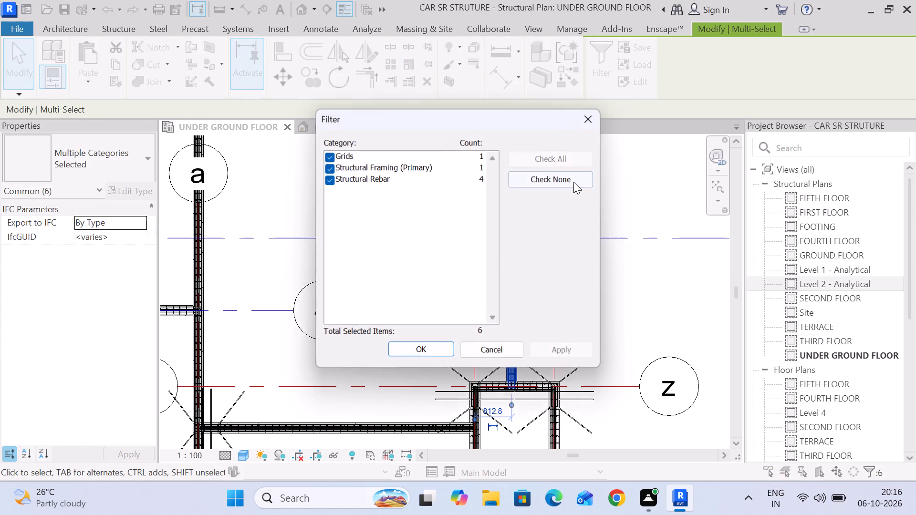
pyautogui.click(573, 185)
pyautogui.click(326, 182)
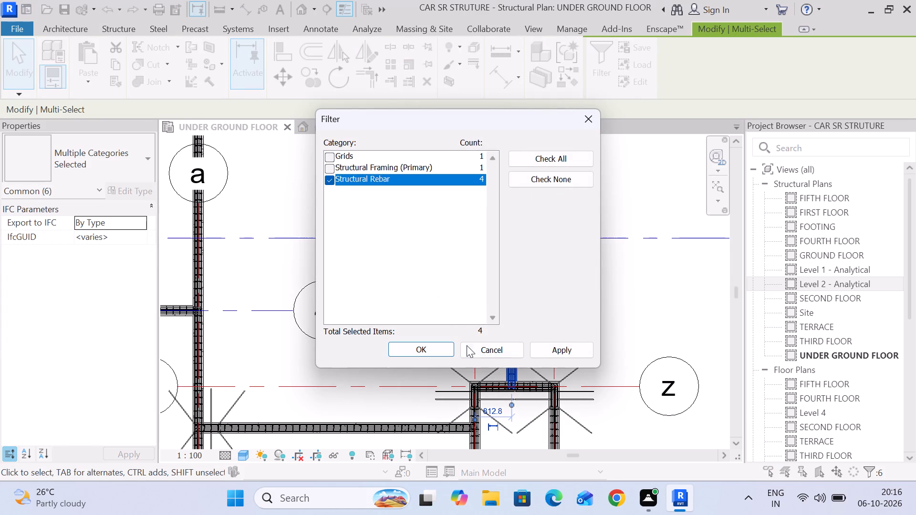
pyautogui.click(452, 349)
pyautogui.scroll(-4, 495, 302)
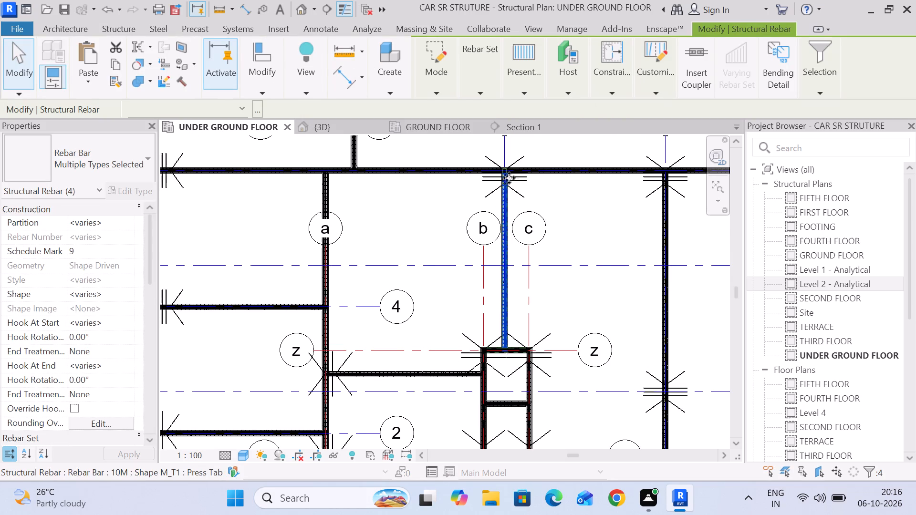
pyautogui.click(272, 94)
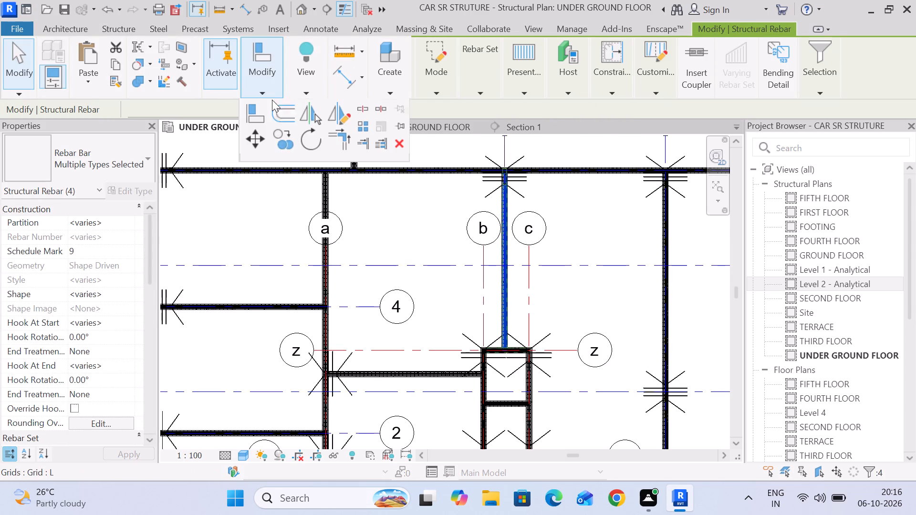
pyautogui.click(283, 137)
pyautogui.scroll(12, 507, 163)
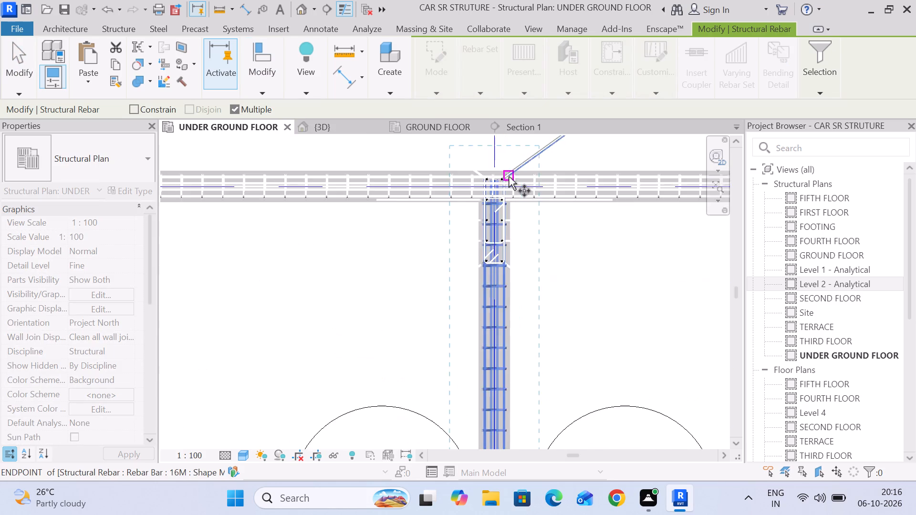
pyautogui.scroll(6, 497, 176)
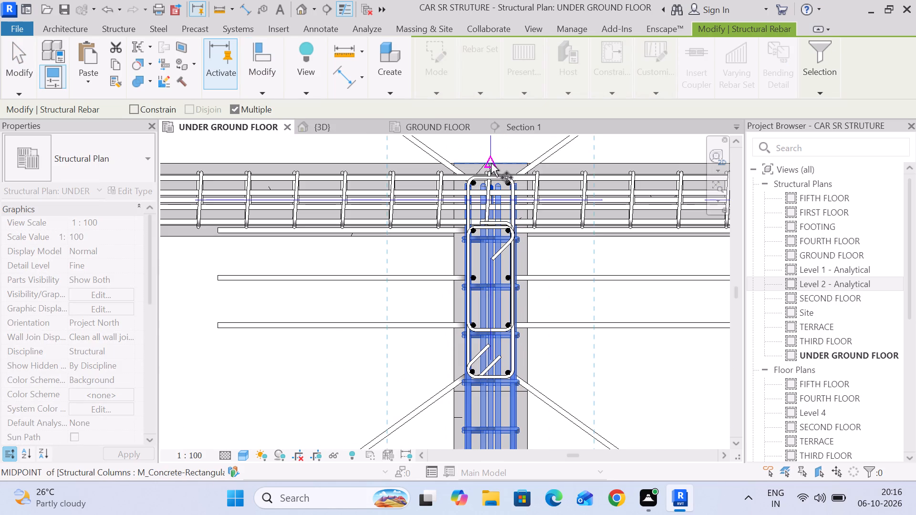
pyautogui.click(490, 161)
pyautogui.scroll(-13, 432, 186)
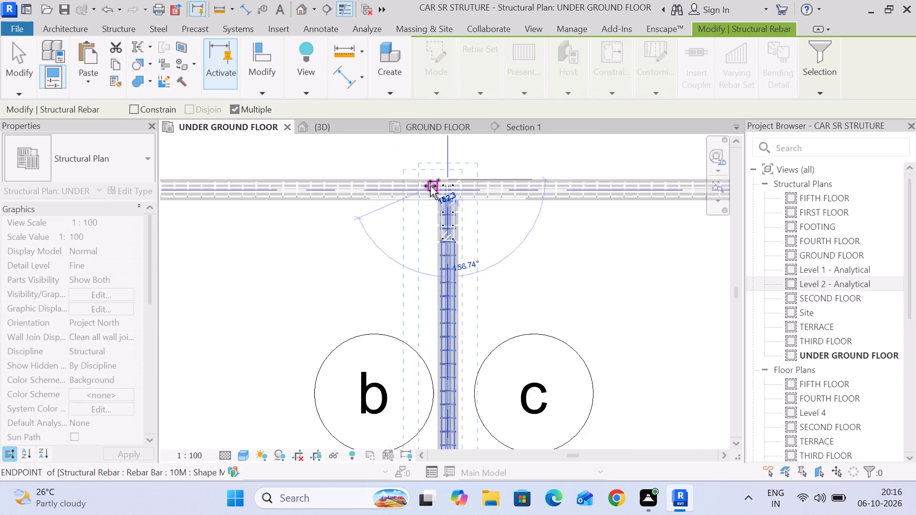
pyautogui.scroll(-6, 434, 188)
pyautogui.moveTo(434, 189); pyautogui.dragTo(582, 367, button='middle')
pyautogui.moveTo(319, 191); pyautogui.dragTo(446, 311, button='middle')
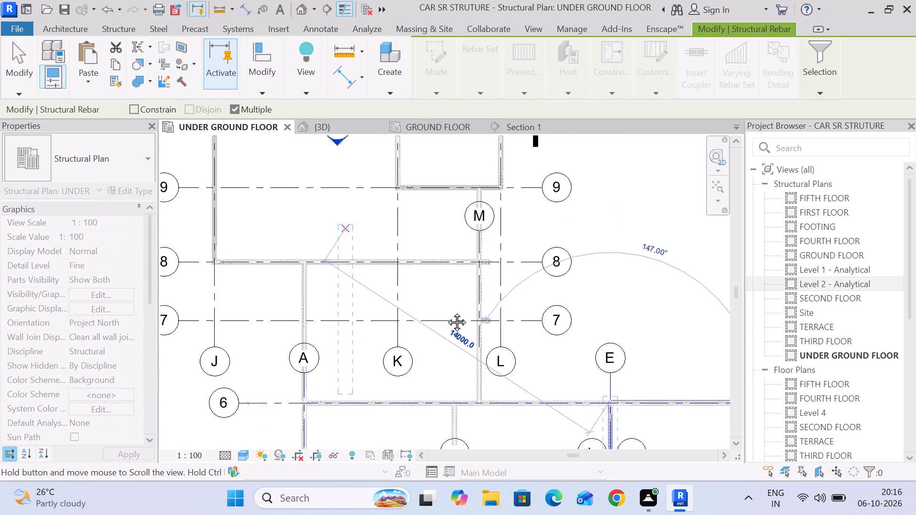
pyautogui.moveTo(446, 311); pyautogui.dragTo(560, 394, button='middle')
pyautogui.scroll(8, 424, 238)
pyautogui.scroll(17, 436, 279)
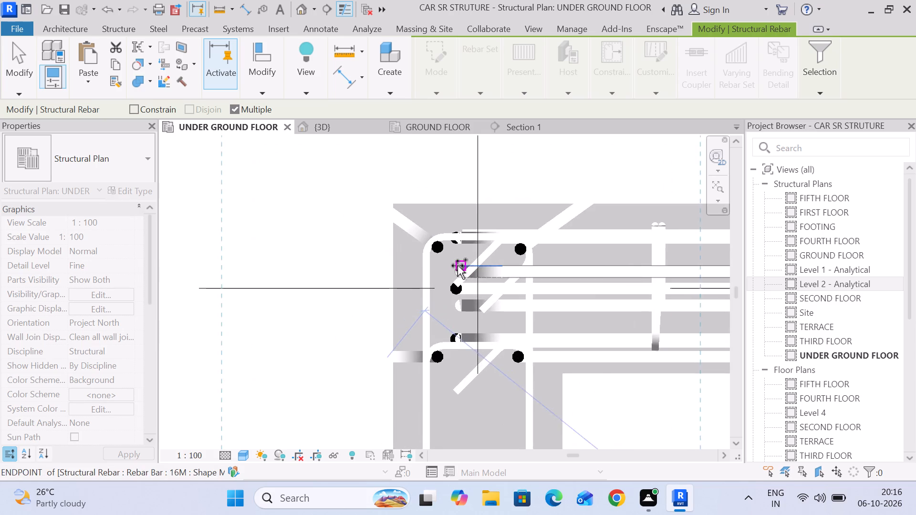
pyautogui.click(476, 203)
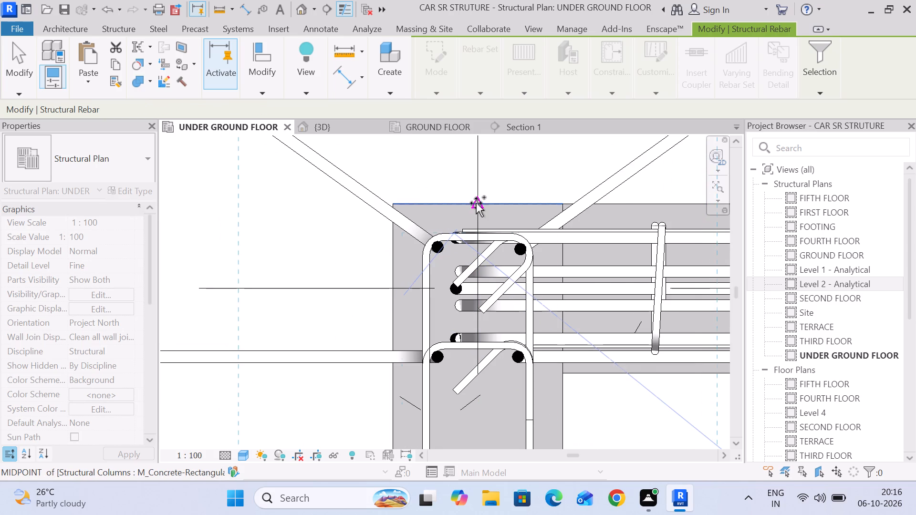
pyautogui.click(14, 57)
# Stretch the copied 10M stirrup set of the grid J beam to the near face of the grid 8 beam.
pyautogui.scroll(-6, 364, 268)
pyautogui.moveTo(364, 270); pyautogui.dragTo(346, 249, button='middle')
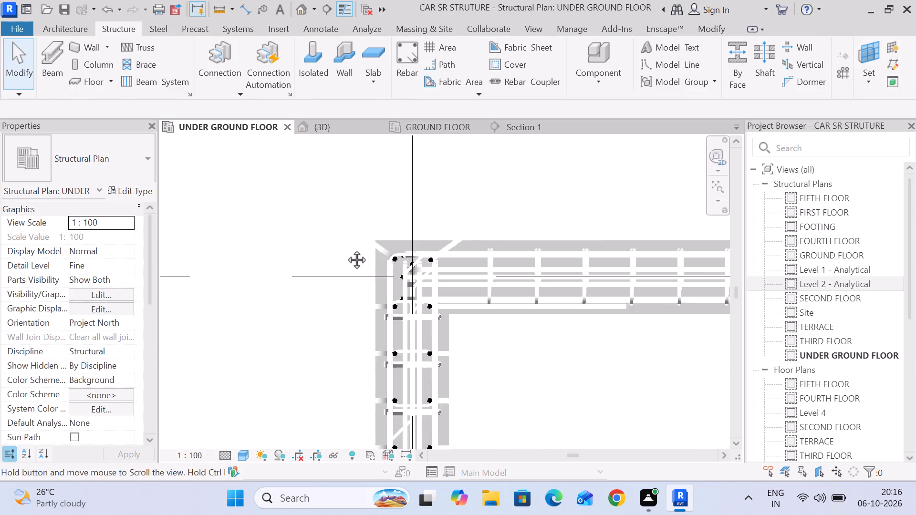
pyautogui.moveTo(346, 249); pyautogui.dragTo(302, 162, button='middle')
pyautogui.scroll(-6, 388, 223)
pyautogui.moveTo(416, 336); pyautogui.dragTo(405, 193, button='middle')
pyautogui.moveTo(427, 367); pyautogui.dragTo(423, 278, button='middle')
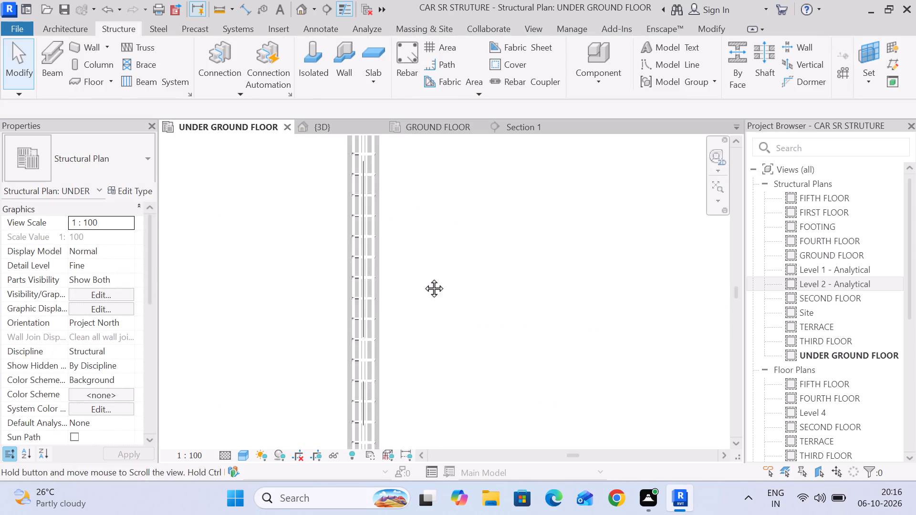
pyautogui.moveTo(423, 278); pyautogui.dragTo(416, 227, button='middle')
pyautogui.moveTo(431, 356); pyautogui.dragTo(442, 222, button='middle')
pyautogui.scroll(-6, 437, 260)
pyautogui.moveTo(454, 374); pyautogui.dragTo(456, 187, button='middle')
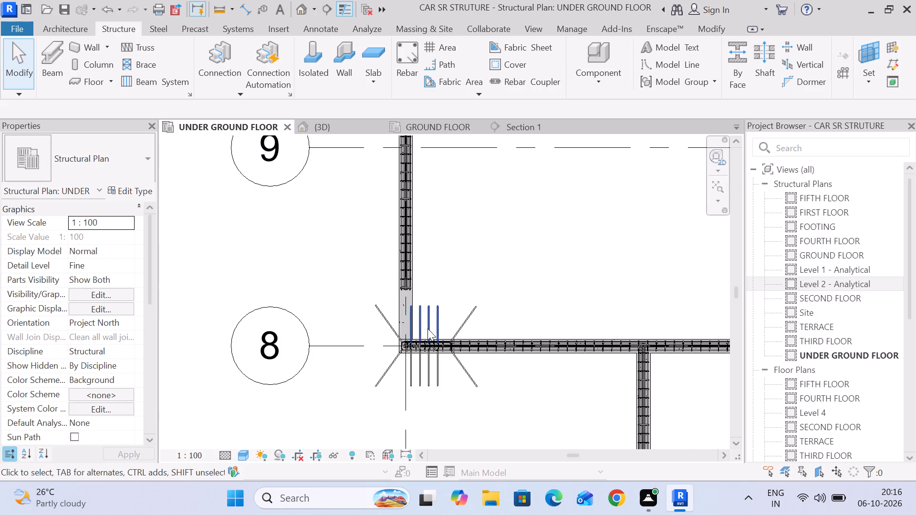
pyautogui.scroll(12, 427, 329)
pyautogui.scroll(1, 425, 218)
pyautogui.moveTo(426, 218); pyautogui.dragTo(442, 170, button='middle')
pyautogui.scroll(-6, 440, 170)
pyautogui.moveTo(458, 206); pyautogui.dragTo(463, 201, button='middle')
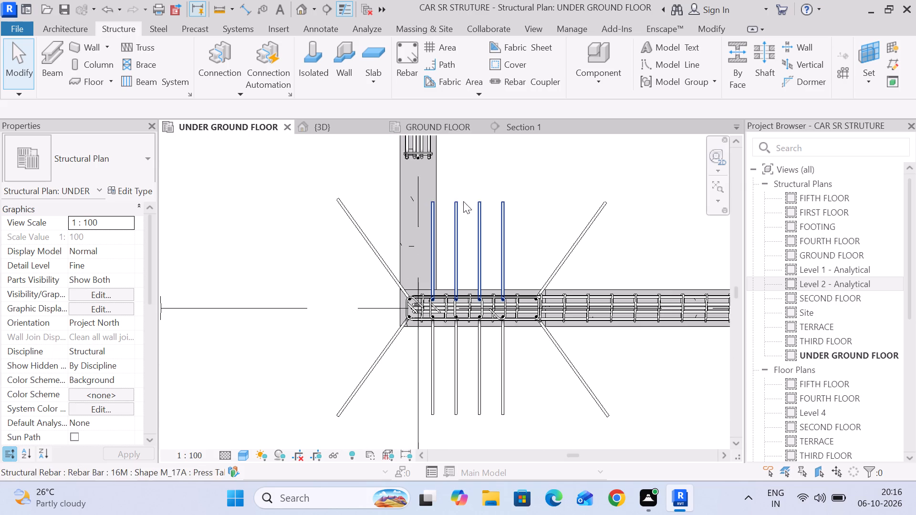
pyautogui.click(429, 152)
pyautogui.moveTo(418, 152); pyautogui.dragTo(421, 271)
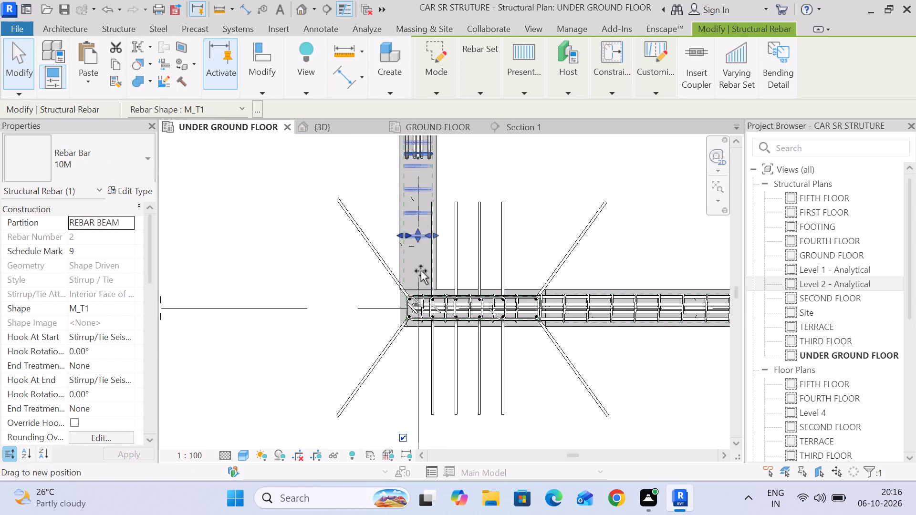
pyautogui.moveTo(421, 271); pyautogui.dragTo(425, 286)
pyautogui.click(500, 168)
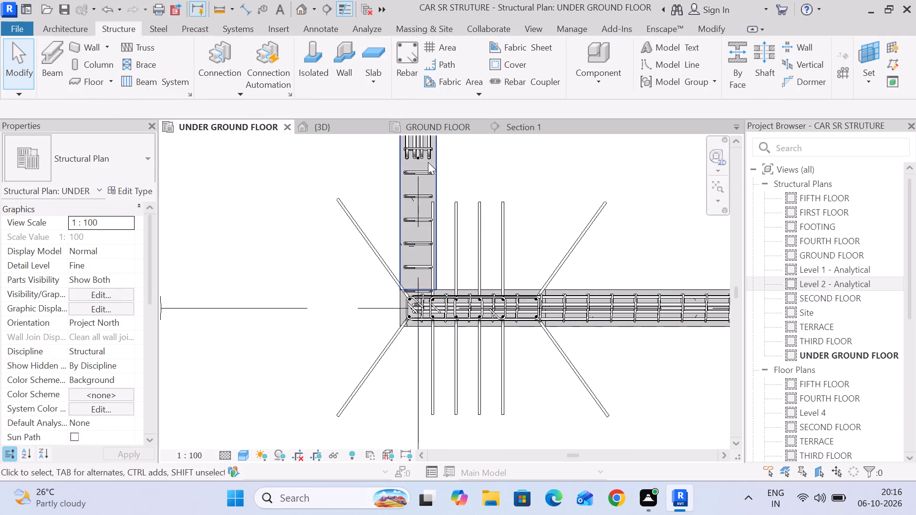
# Extend the bottom 16M bars of the grid J beam into the grid 8 beam, near its far face.
pyautogui.click(427, 162)
pyautogui.moveTo(427, 159); pyautogui.dragTo(441, 312)
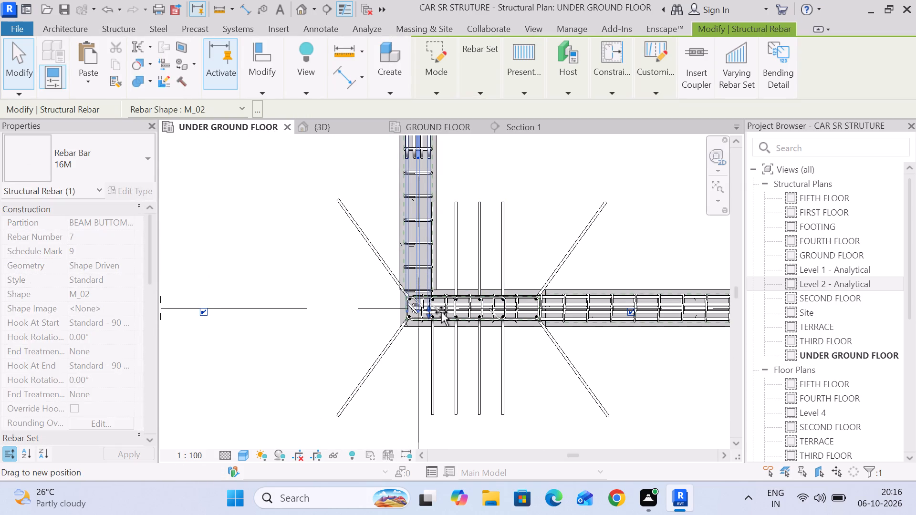
pyautogui.moveTo(441, 312); pyautogui.dragTo(442, 317)
pyautogui.scroll(12, 414, 328)
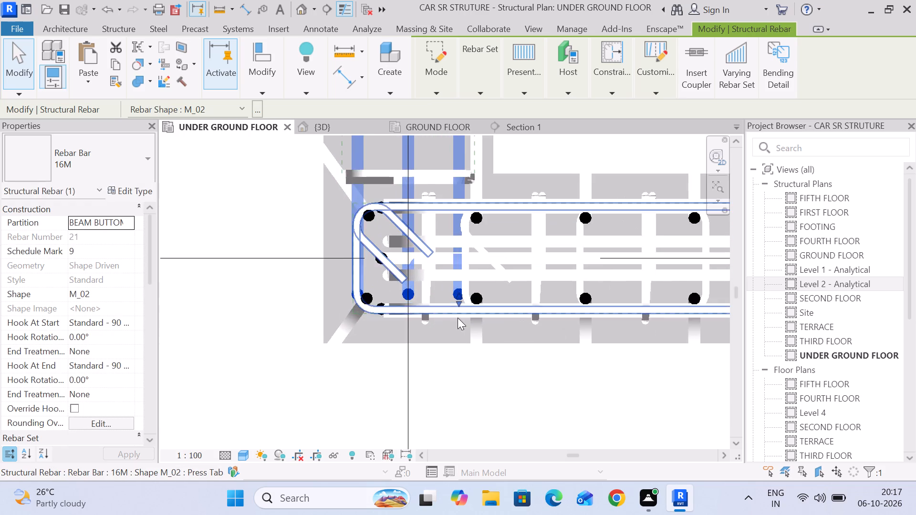
pyautogui.scroll(-7, 460, 308)
pyautogui.scroll(-4, 468, 249)
pyautogui.moveTo(465, 266); pyautogui.dragTo(443, 399, button='middle')
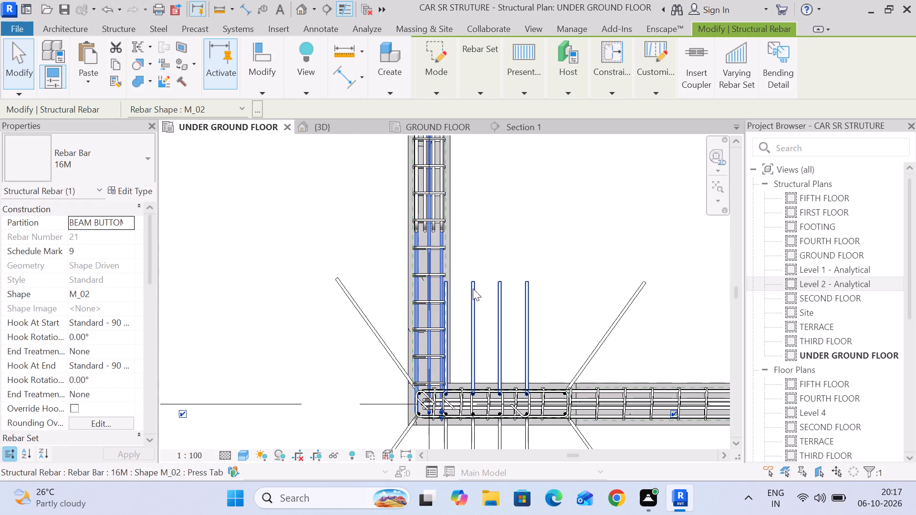
pyautogui.click(508, 202)
# Extend the upper 16M bars of the grid J beam into the grid 8 beam, about level with the bottom bars.
pyautogui.scroll(7, 435, 227)
pyautogui.click(432, 236)
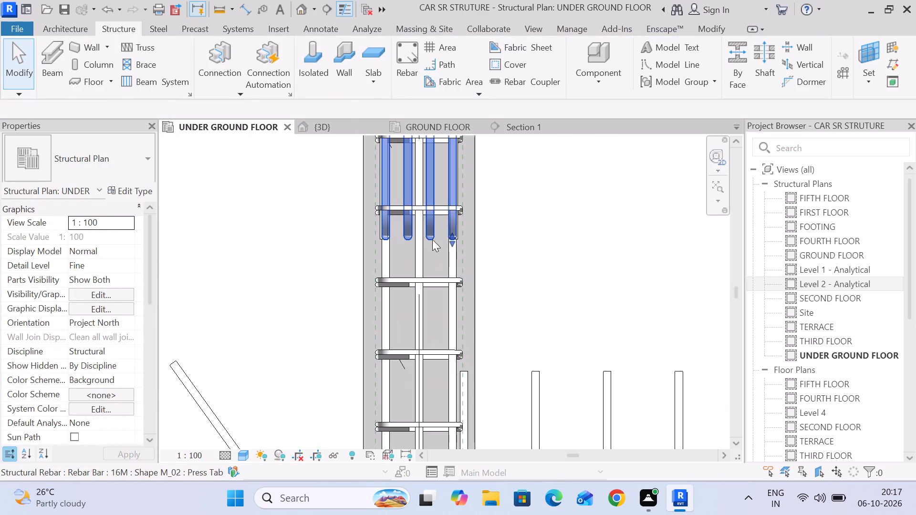
pyautogui.scroll(-5, 447, 262)
pyautogui.moveTo(457, 264); pyautogui.dragTo(456, 237, button='middle')
pyautogui.moveTo(451, 224); pyautogui.dragTo(455, 312)
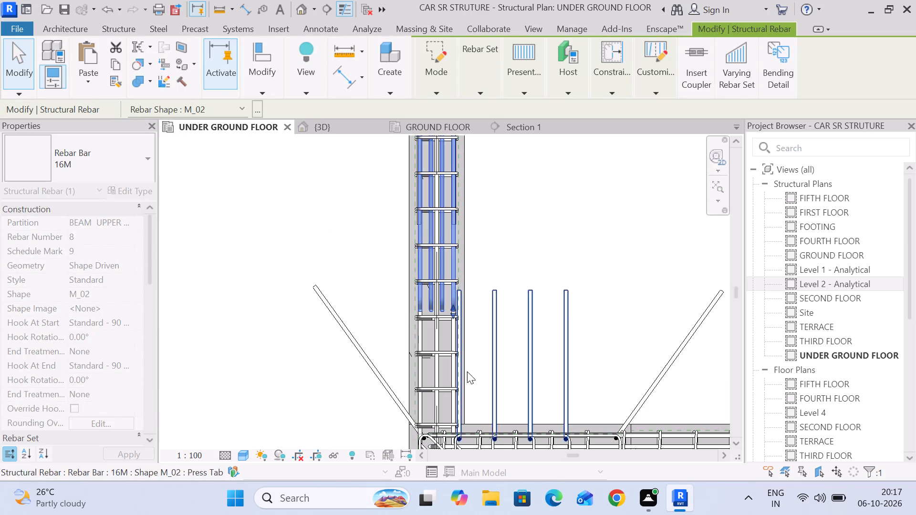
pyautogui.moveTo(471, 388); pyautogui.dragTo(473, 234, button='middle')
pyautogui.moveTo(452, 157); pyautogui.dragTo(463, 307)
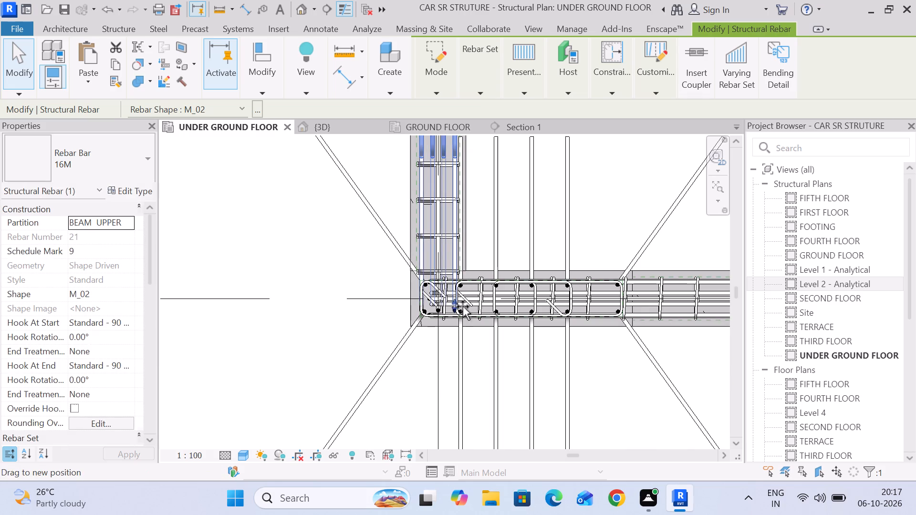
pyautogui.moveTo(463, 307); pyautogui.dragTo(467, 310)
pyautogui.scroll(12, 448, 319)
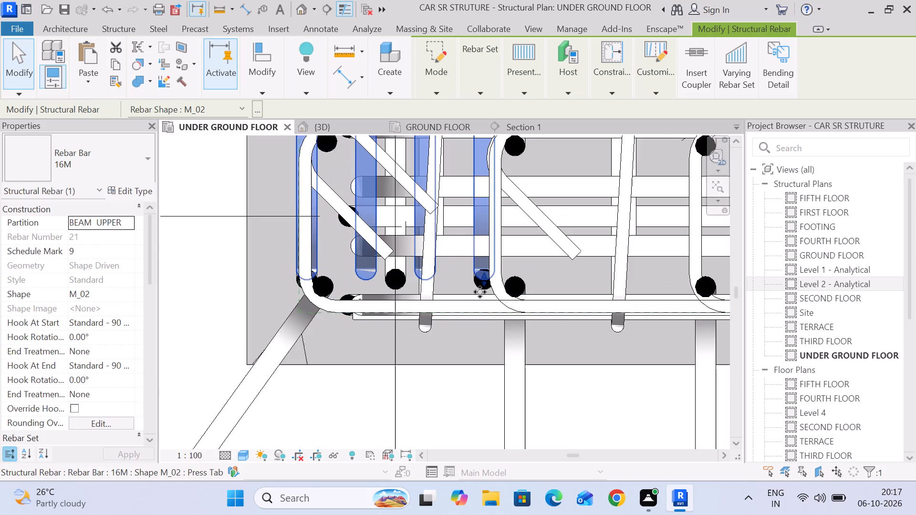
pyautogui.scroll(-12, 482, 291)
pyautogui.moveTo(478, 291); pyautogui.dragTo(434, 393, button='middle')
pyautogui.click(500, 157)
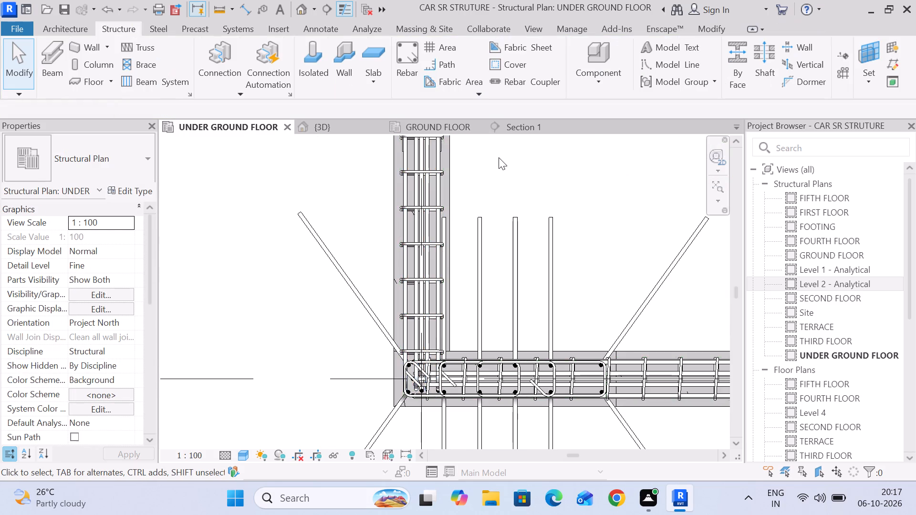
# Extend the middle 16M bars of the grid J beam into the grid 8 beam, about level with the other bars.
pyautogui.moveTo(499, 157); pyautogui.dragTo(498, 356, button='middle')
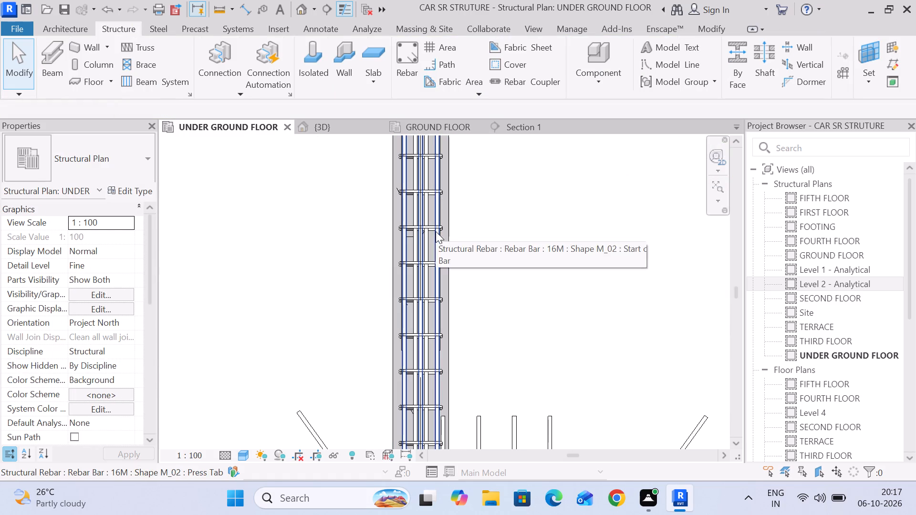
pyautogui.scroll(12, 437, 234)
pyautogui.scroll(-10, 449, 235)
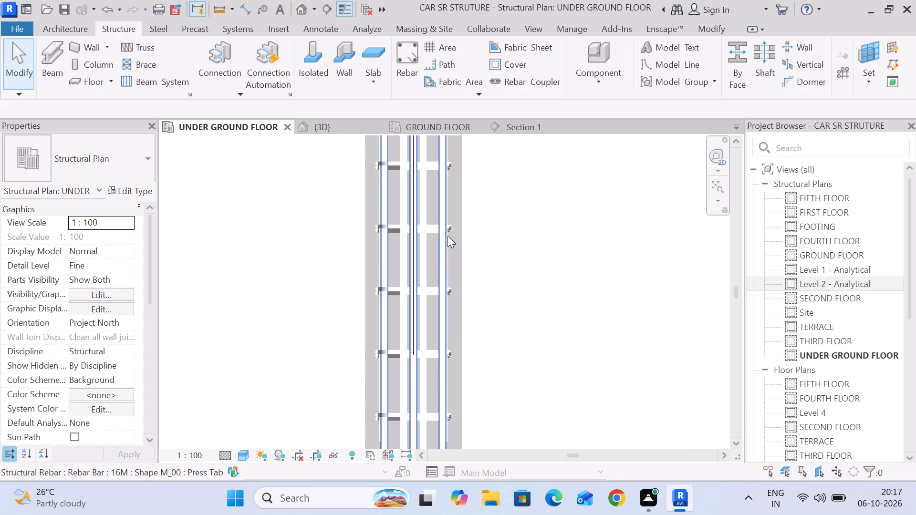
pyautogui.scroll(-4, 448, 236)
pyautogui.moveTo(452, 186); pyautogui.dragTo(450, 325, button='middle')
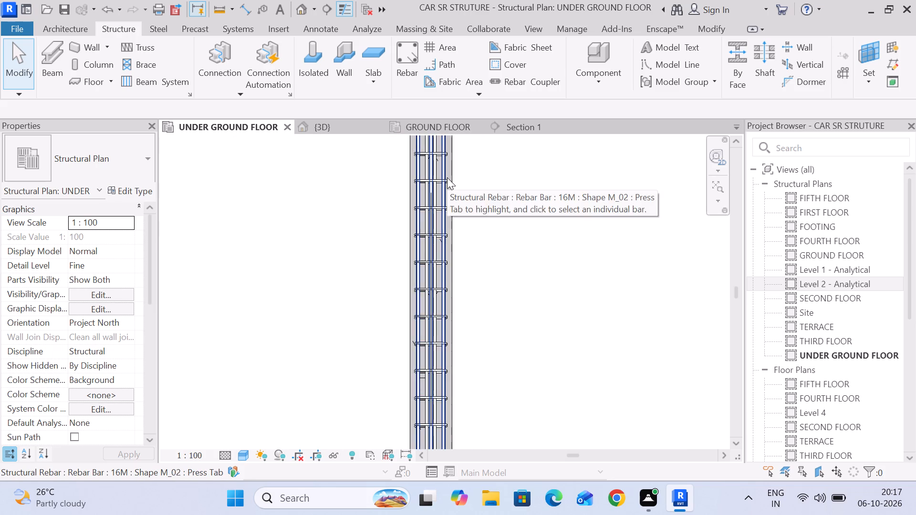
pyautogui.middleClick(447, 177)
pyautogui.scroll(11, 447, 177)
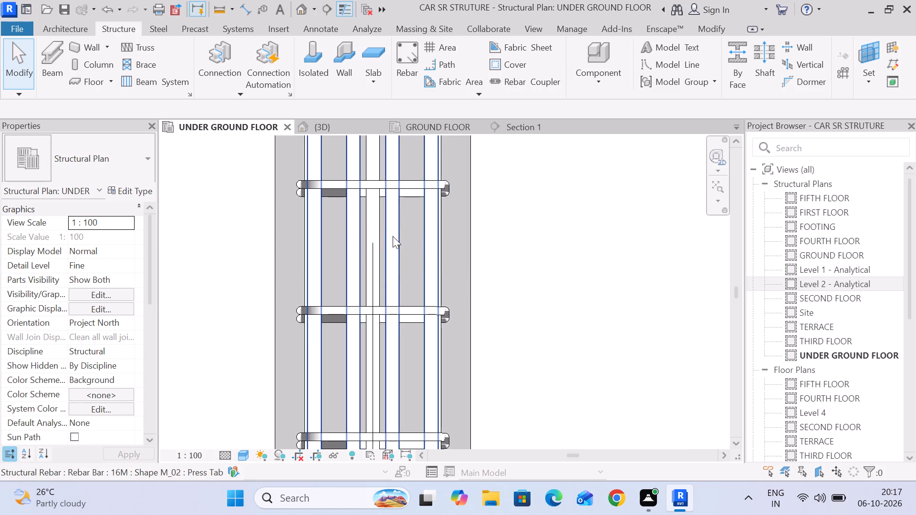
pyautogui.click(447, 235)
pyautogui.scroll(-19, 447, 235)
pyautogui.scroll(12, 453, 346)
pyautogui.moveTo(501, 350); pyautogui.dragTo(516, 263, button='middle')
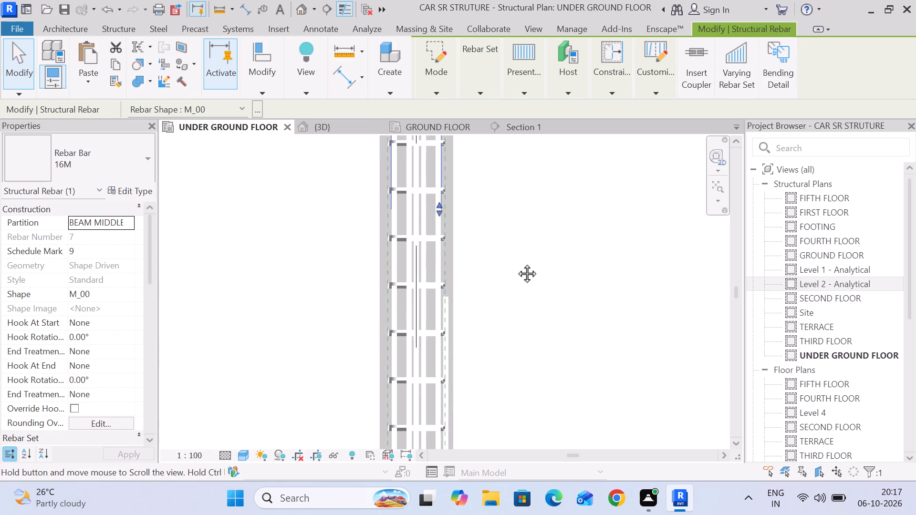
pyautogui.moveTo(516, 263); pyautogui.dragTo(516, 237, button='middle')
pyautogui.moveTo(437, 165); pyautogui.dragTo(458, 322)
pyautogui.scroll(-3, 468, 372)
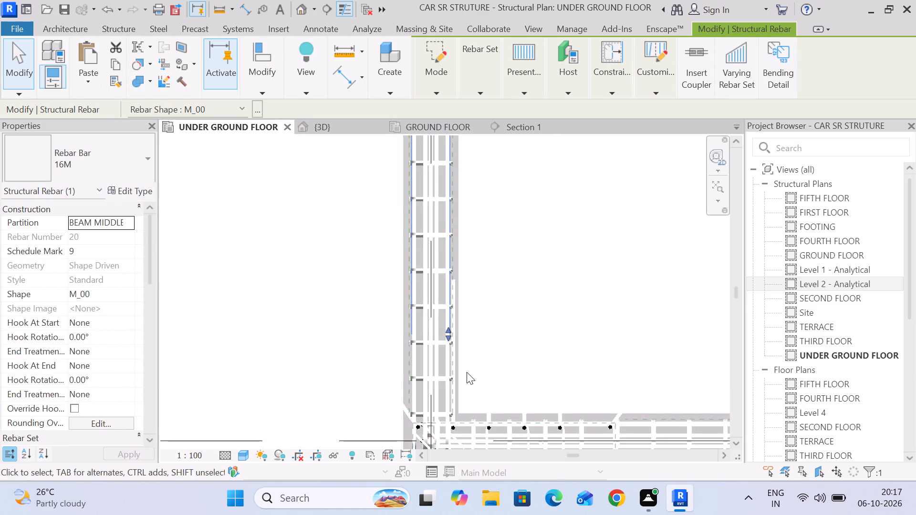
pyautogui.moveTo(467, 372); pyautogui.dragTo(473, 226, button='middle')
pyautogui.moveTo(457, 192); pyautogui.dragTo(477, 301)
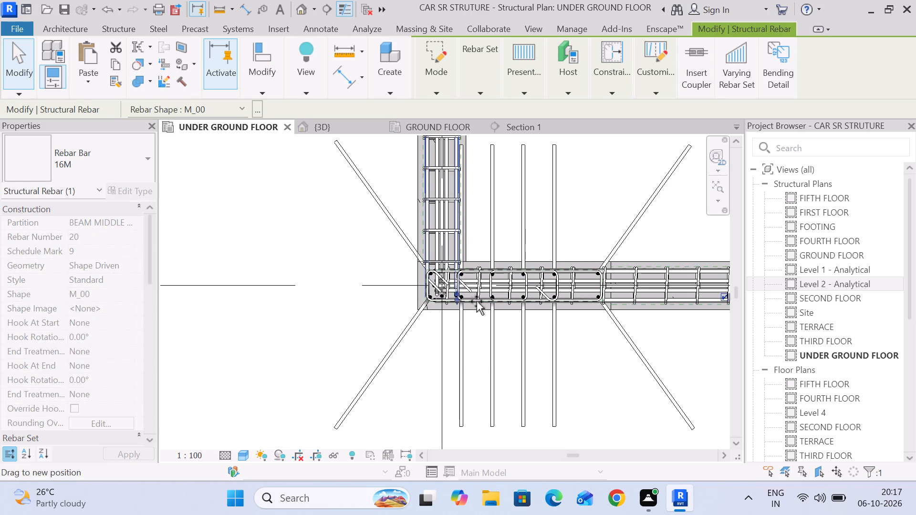
pyautogui.moveTo(477, 301); pyautogui.dragTo(476, 295)
pyautogui.scroll(13, 456, 296)
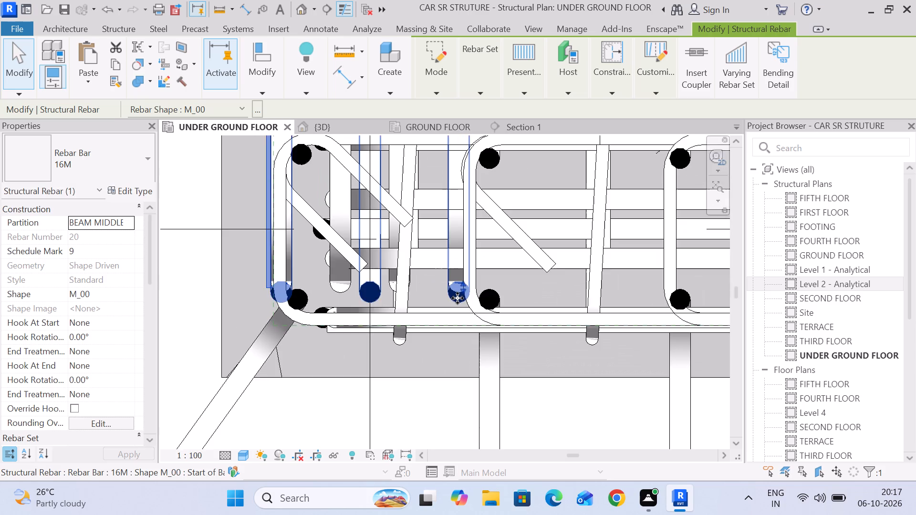
pyautogui.scroll(-7, 458, 298)
pyautogui.scroll(-15, 458, 298)
pyautogui.click(548, 196)
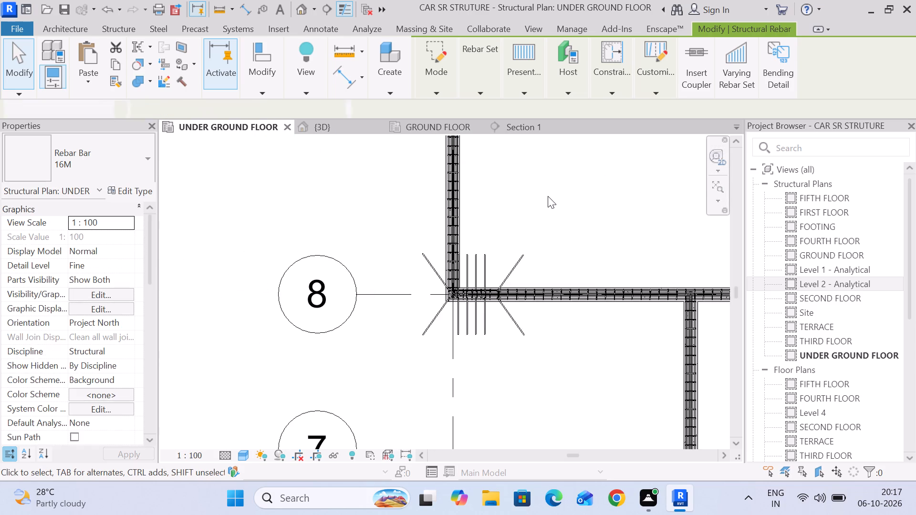
# Examine the beams around grids J to L in the UNDER GROUND FLOOR plan and their cross-sections in Section 1.
pyautogui.scroll(-5, 545, 200)
pyautogui.moveTo(545, 208); pyautogui.dragTo(433, 271, button='middle')
pyautogui.scroll(-6, 431, 271)
pyautogui.moveTo(432, 271); pyautogui.dragTo(425, 274, button='middle')
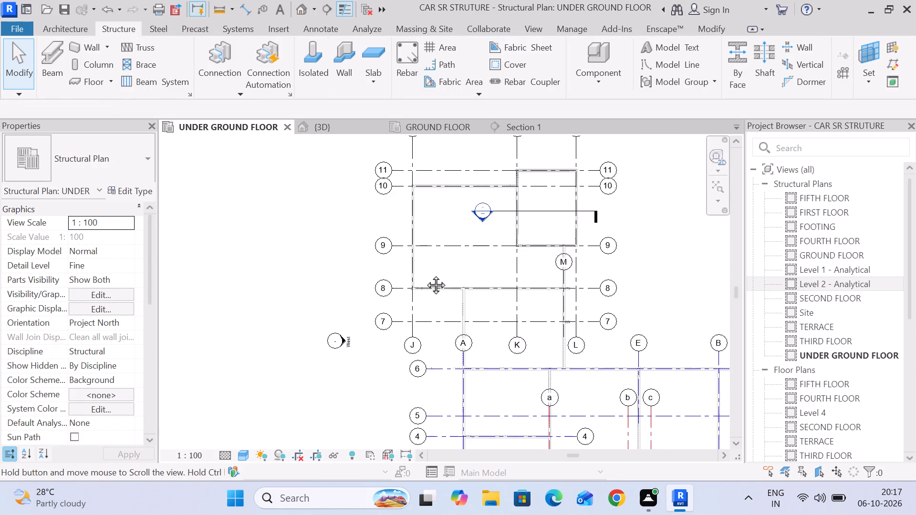
pyautogui.moveTo(425, 274); pyautogui.dragTo(360, 294, button='middle')
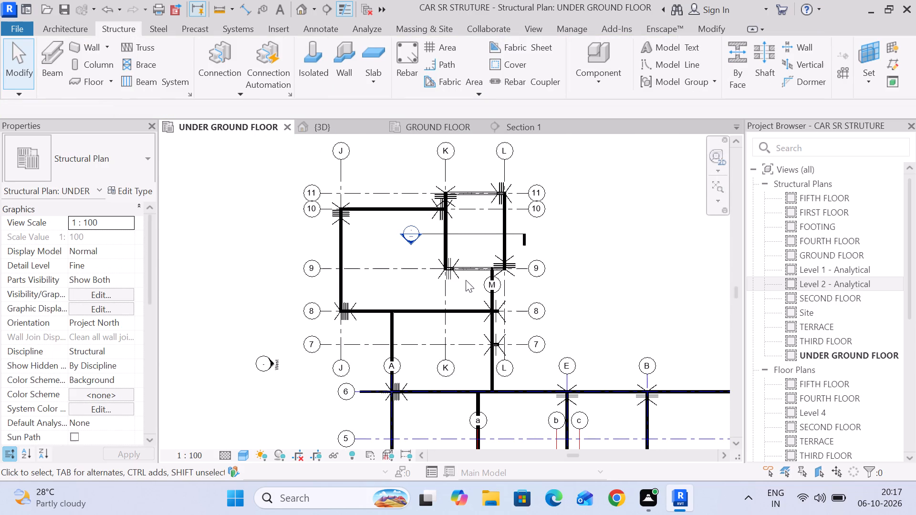
pyautogui.moveTo(466, 289); pyautogui.dragTo(452, 225, button='middle')
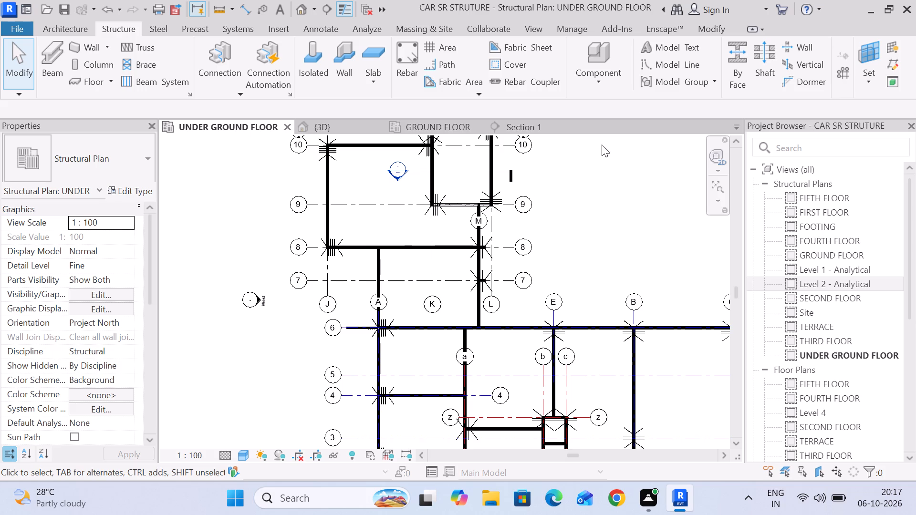
pyautogui.moveTo(575, 173); pyautogui.dragTo(574, 196, button='middle')
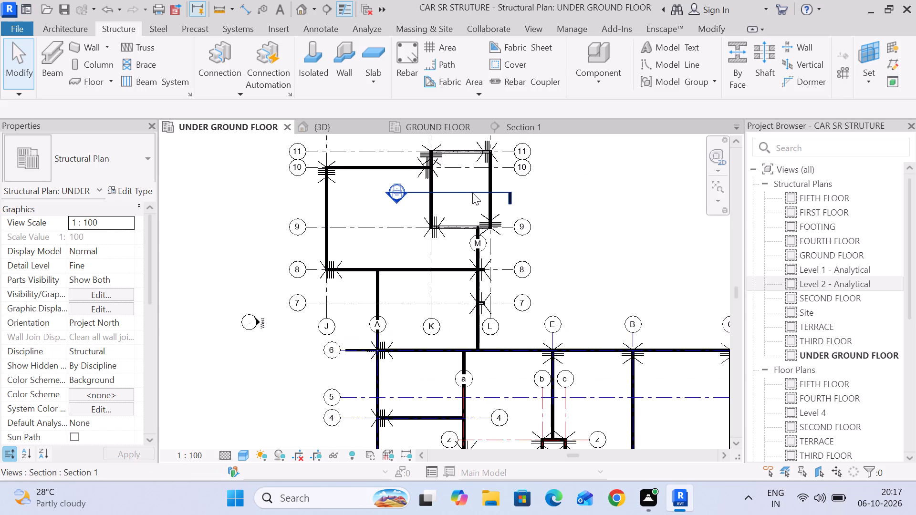
pyautogui.click(472, 193)
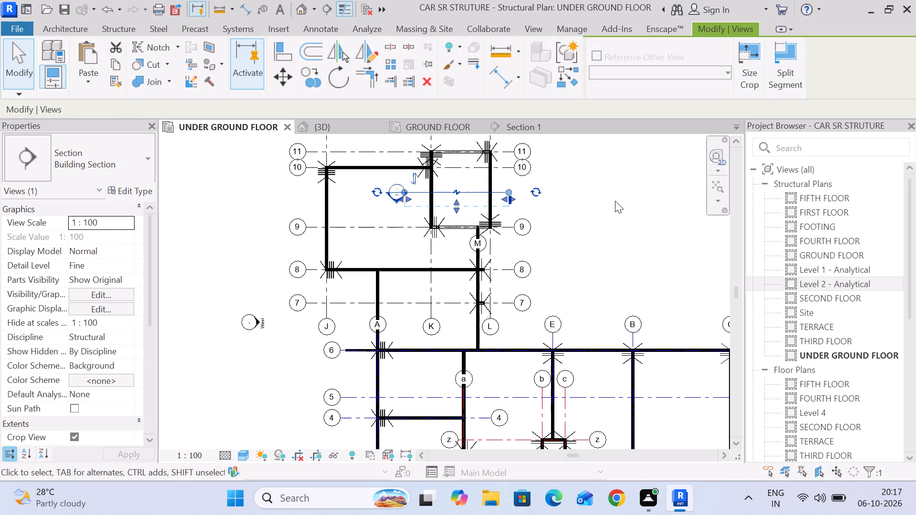
pyautogui.click(514, 129)
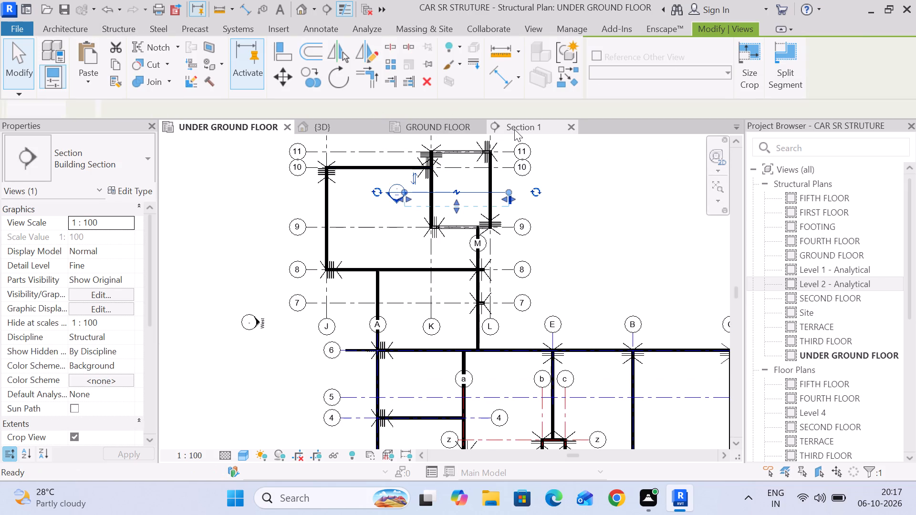
pyautogui.scroll(14, 457, 202)
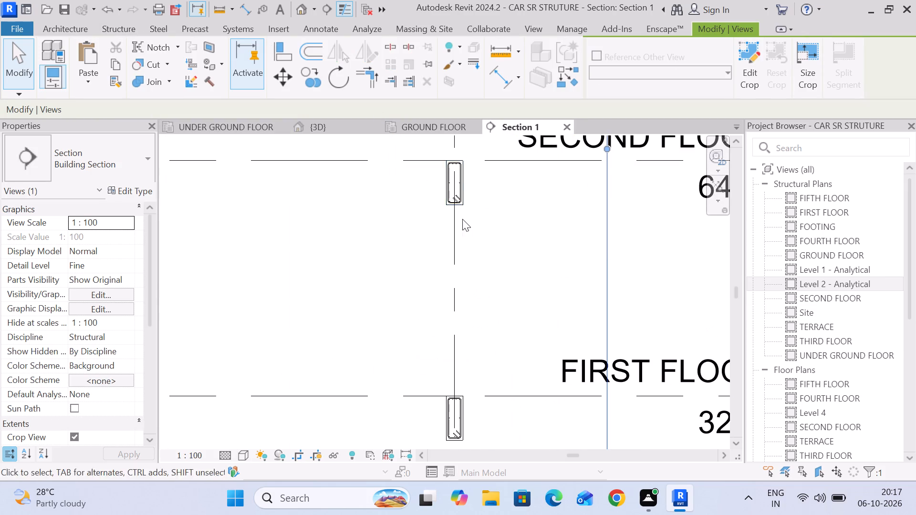
pyautogui.scroll(-13, 462, 219)
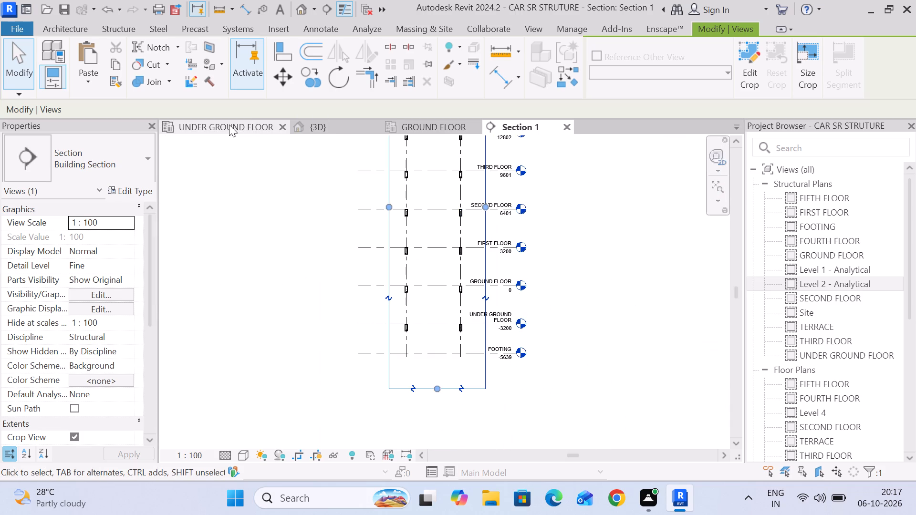
pyautogui.click(229, 124)
pyautogui.click(590, 239)
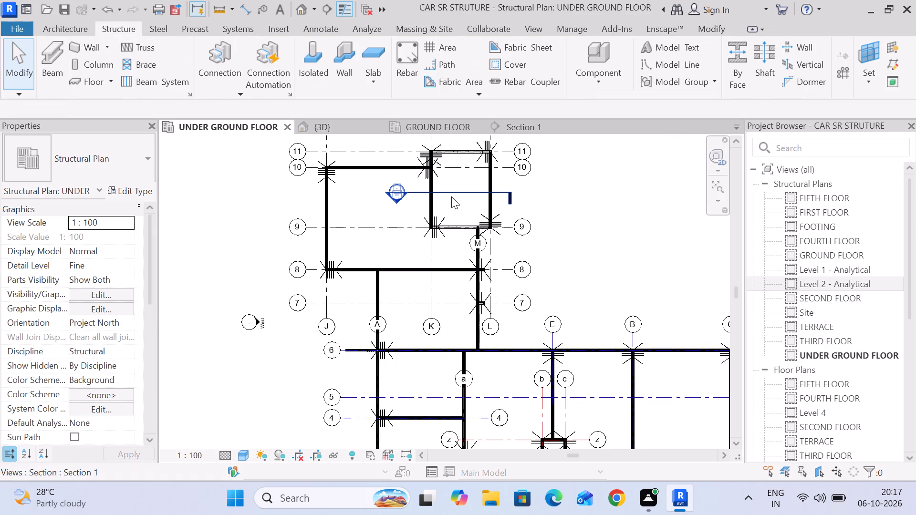
# Move Section 1 across the grid J beam between grids 9 and 10, narrow its extents on both sides, and open its view.
pyautogui.moveTo(452, 194); pyautogui.dragTo(321, 202)
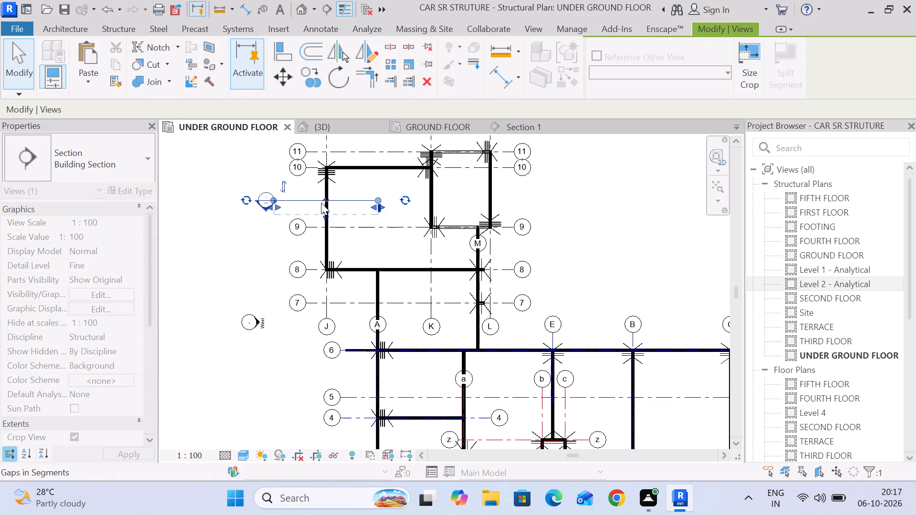
pyautogui.moveTo(377, 208); pyautogui.dragTo(350, 210)
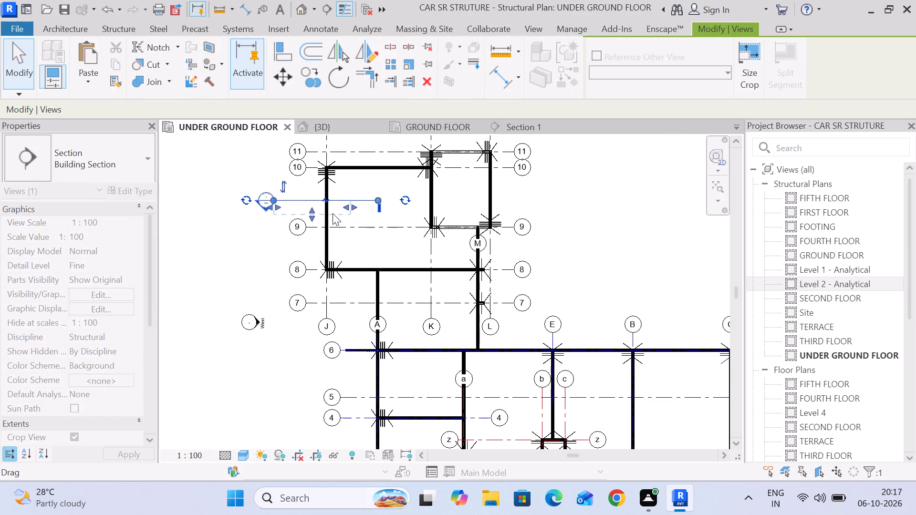
pyautogui.moveTo(278, 206); pyautogui.dragTo(304, 204)
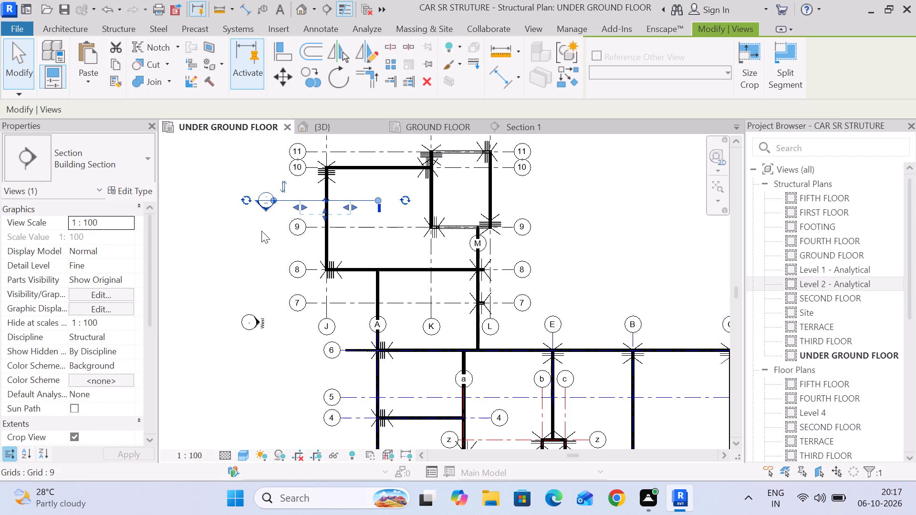
pyautogui.rightClick(249, 231)
pyautogui.click(312, 134)
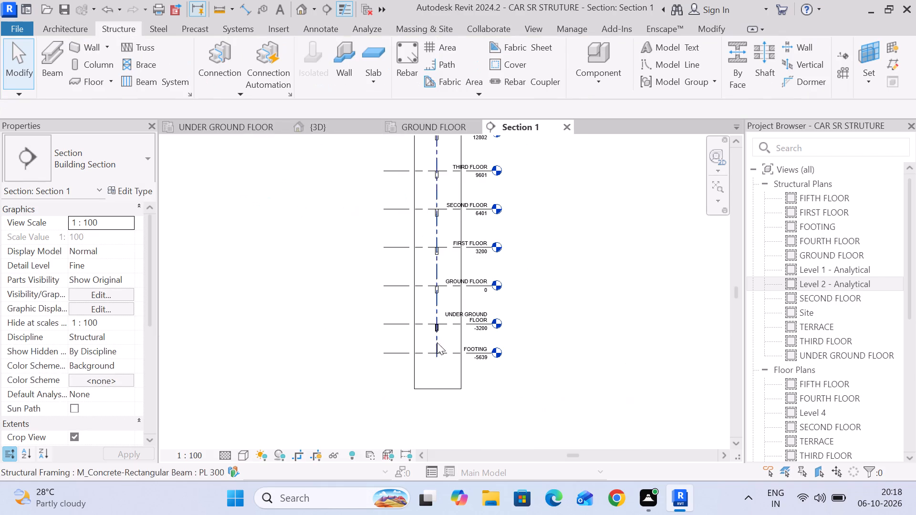
# Set the rebar cover of the grid J beams at GROUND FLOOR and FIRST FLOOR to beam <25 mm>.
pyautogui.scroll(5, 438, 317)
pyautogui.moveTo(443, 290); pyautogui.dragTo(400, 304, button='middle')
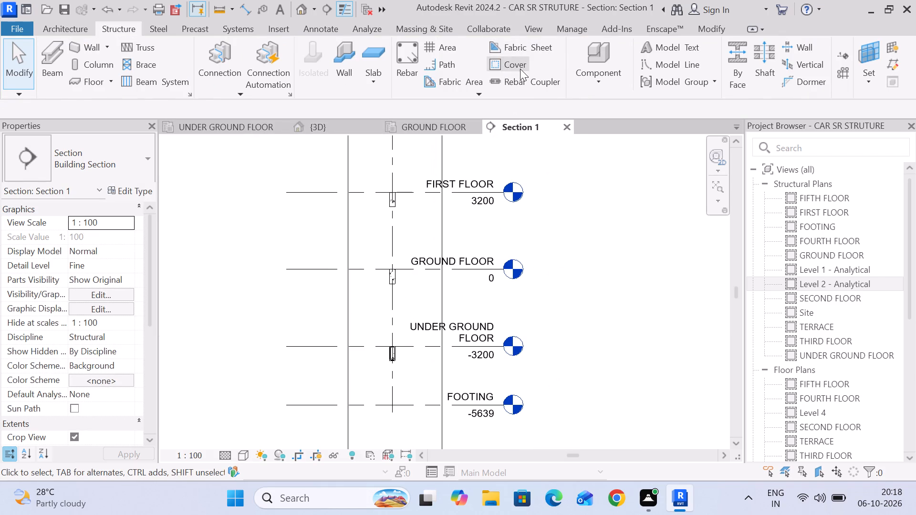
pyautogui.click(520, 69)
pyautogui.click(397, 286)
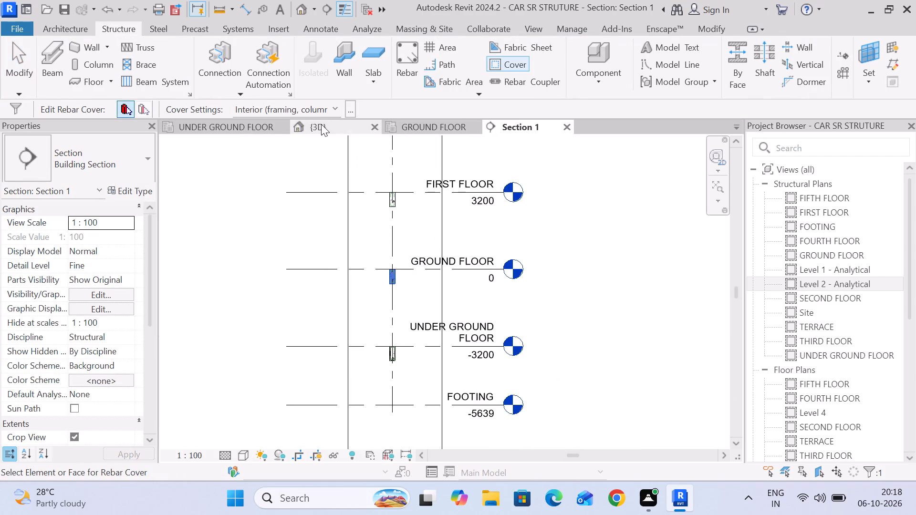
pyautogui.click(336, 107)
pyautogui.click(330, 121)
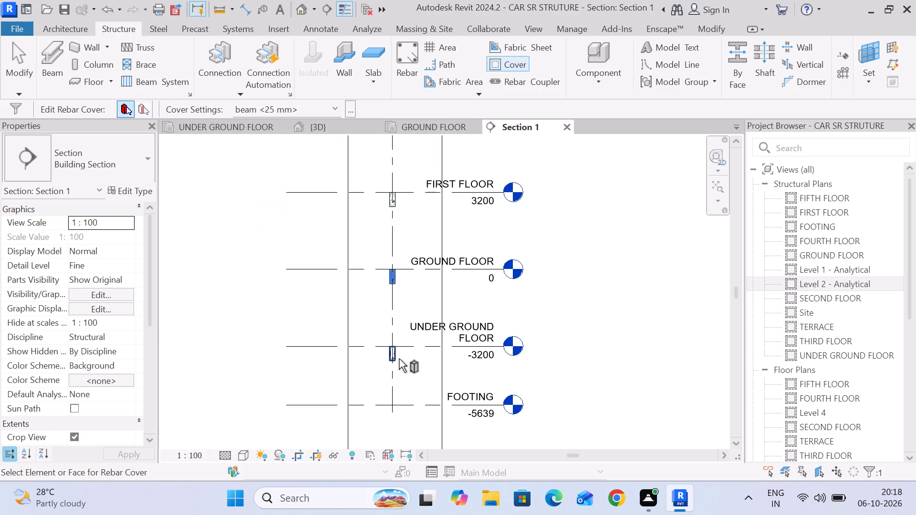
pyautogui.click(399, 359)
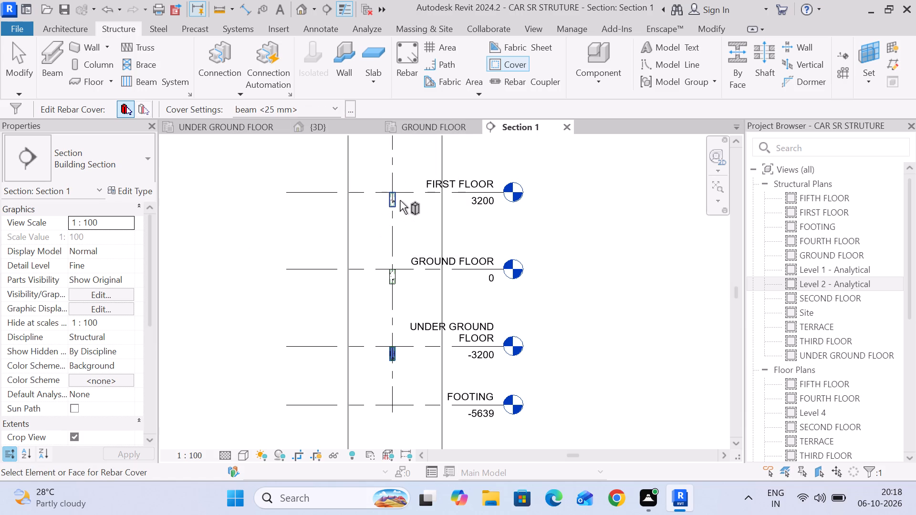
pyautogui.click(397, 205)
pyautogui.click(299, 104)
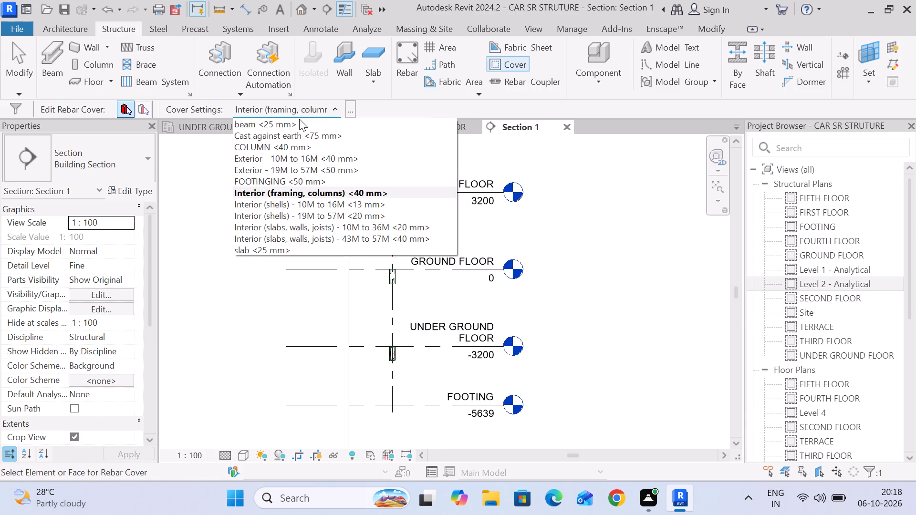
pyautogui.click(299, 119)
pyautogui.click(389, 288)
pyautogui.click(311, 109)
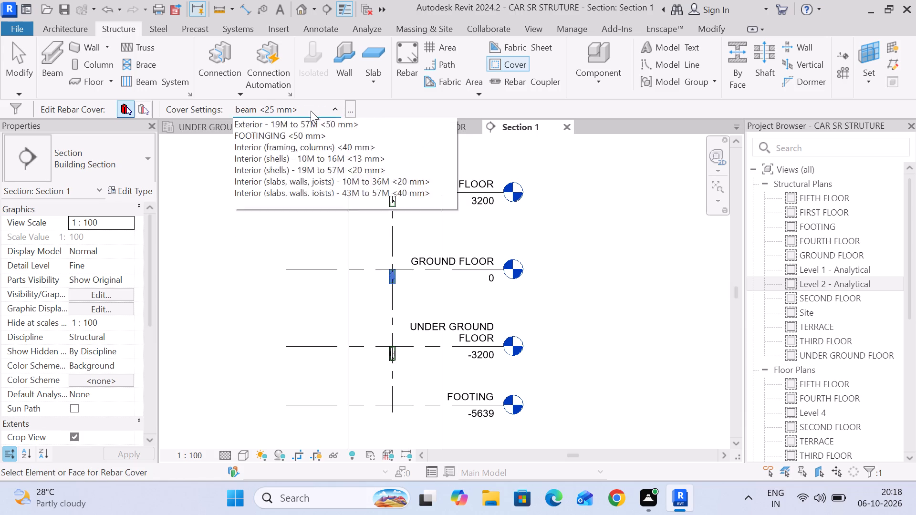
pyautogui.click(310, 123)
pyautogui.moveTo(414, 185); pyautogui.dragTo(394, 309, button='middle')
pyautogui.click(375, 330)
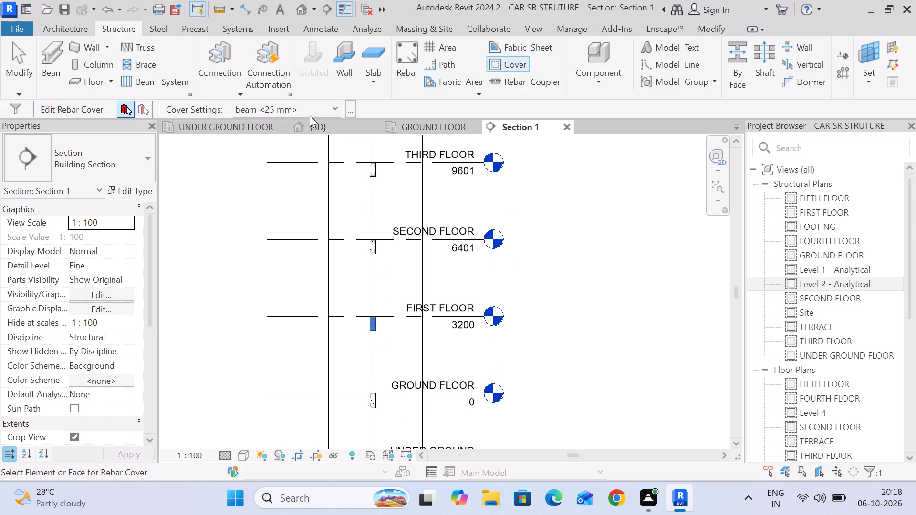
# Set the rebar cover of the grid J beams at SECOND FLOOR and THIRD FLOOR to beam <25 mm>.
pyautogui.click(378, 253)
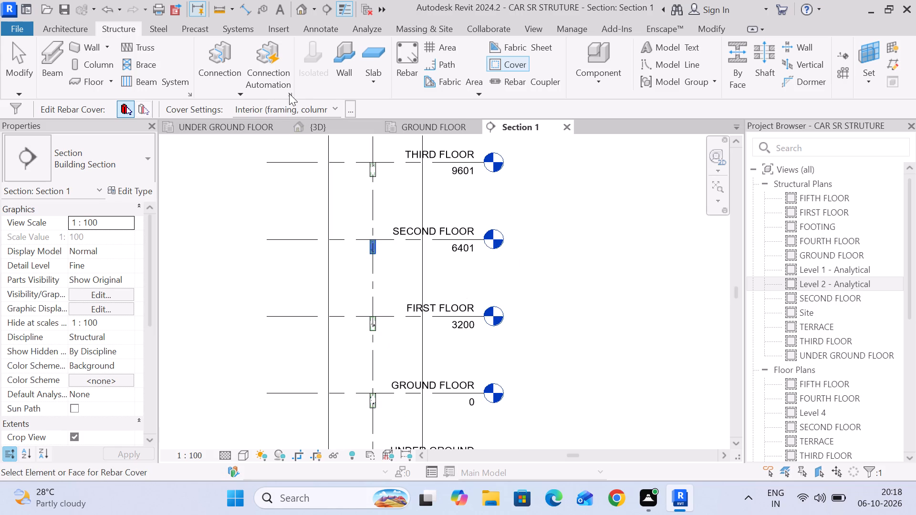
pyautogui.click(297, 106)
pyautogui.click(306, 124)
pyautogui.moveTo(378, 177); pyautogui.dragTo(357, 246, button='middle')
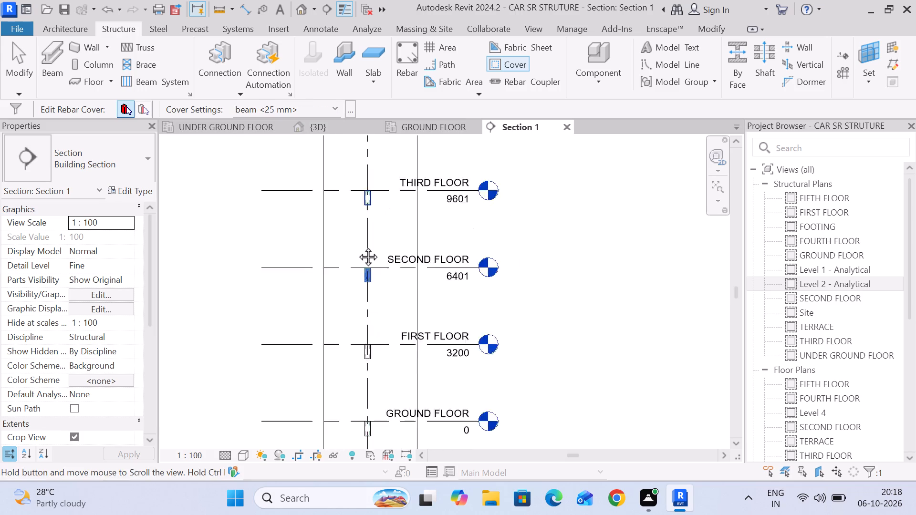
pyautogui.moveTo(357, 246); pyautogui.dragTo(357, 248, button='middle')
pyautogui.scroll(3, 355, 248)
pyautogui.click(355, 240)
pyautogui.click(287, 108)
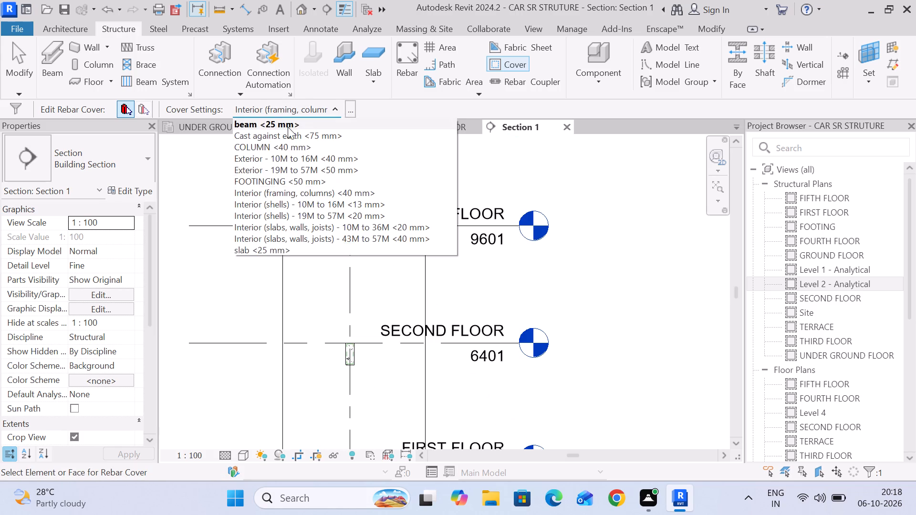
pyautogui.click(288, 127)
# Set the rebar cover of the grid J beams at FOURTH FLOOR and FIFTH FLOOR to beam <25 mm>.
pyautogui.moveTo(341, 146); pyautogui.dragTo(345, 272, button='middle')
pyautogui.click(358, 253)
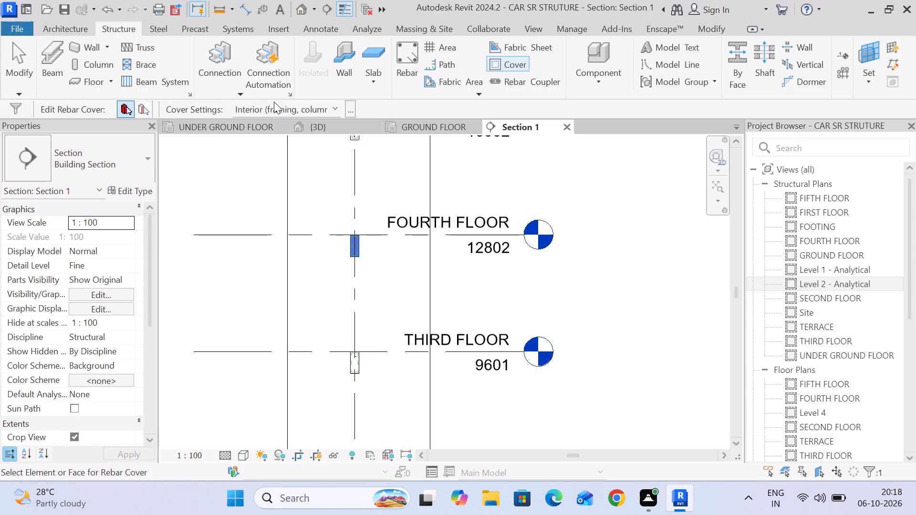
pyautogui.click(280, 112)
pyautogui.click(280, 125)
pyautogui.moveTo(368, 150); pyautogui.dragTo(349, 257, button='middle')
pyautogui.click(345, 235)
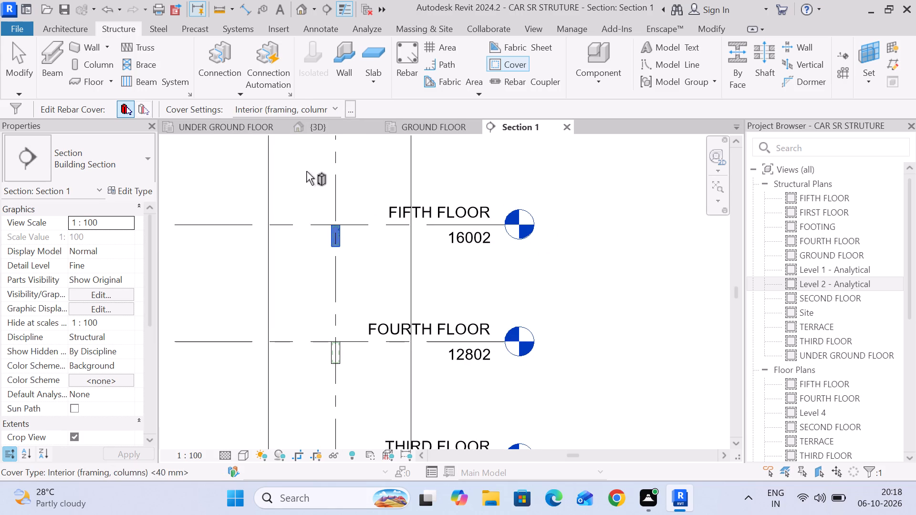
pyautogui.click(265, 106)
pyautogui.click(281, 126)
pyautogui.moveTo(331, 151); pyautogui.dragTo(312, 297, button='middle')
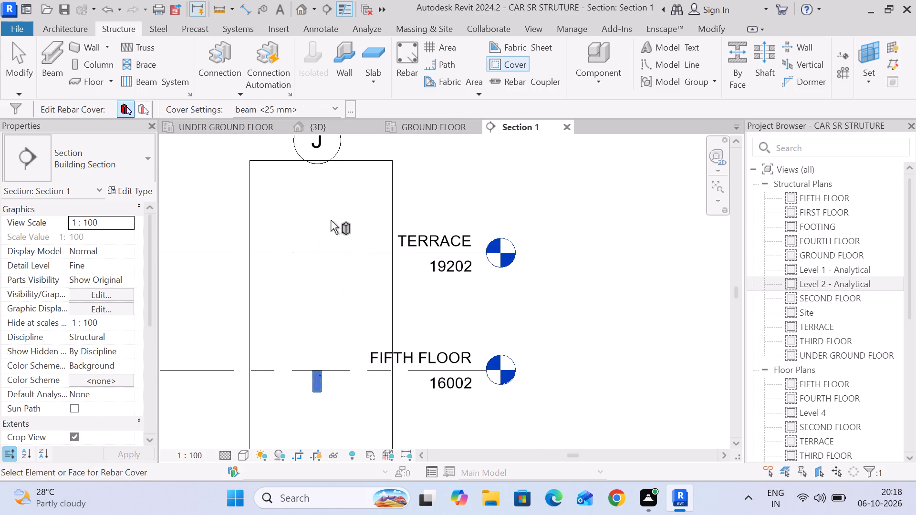
pyautogui.scroll(-5, 331, 219)
pyautogui.moveTo(328, 239); pyautogui.dragTo(339, 210, button='middle')
pyautogui.click(9, 63)
# Copy only the structural rebar of the grid J beam at UNDER GROUND FLOOR to the GROUND FLOOR beam, using the beam's bottom midpoint and Multiple.
pyautogui.scroll(-4, 361, 301)
pyautogui.moveTo(362, 310); pyautogui.dragTo(362, 275, button='middle')
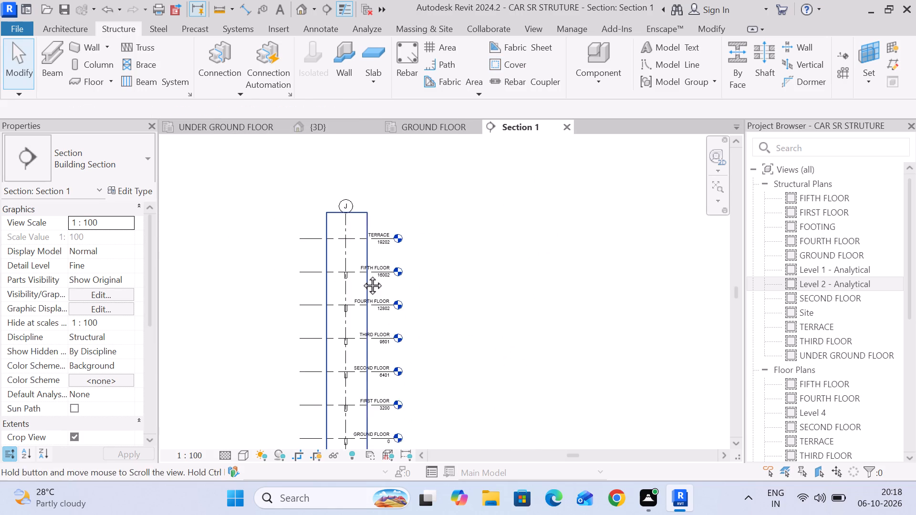
pyautogui.moveTo(362, 275); pyautogui.dragTo(367, 164, button='middle')
pyautogui.moveTo(388, 388); pyautogui.dragTo(377, 330, button='middle')
pyautogui.scroll(12, 329, 273)
pyautogui.scroll(5, 373, 367)
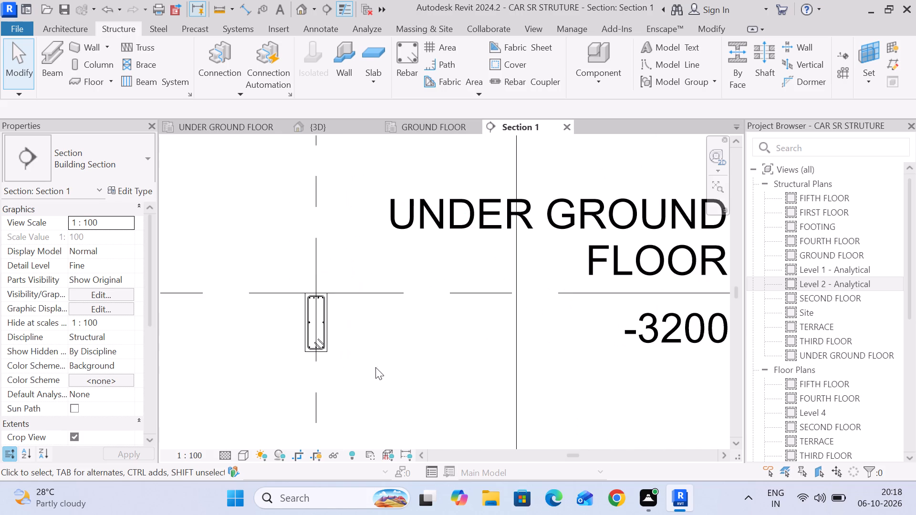
pyautogui.moveTo(256, 239); pyautogui.dragTo(349, 372)
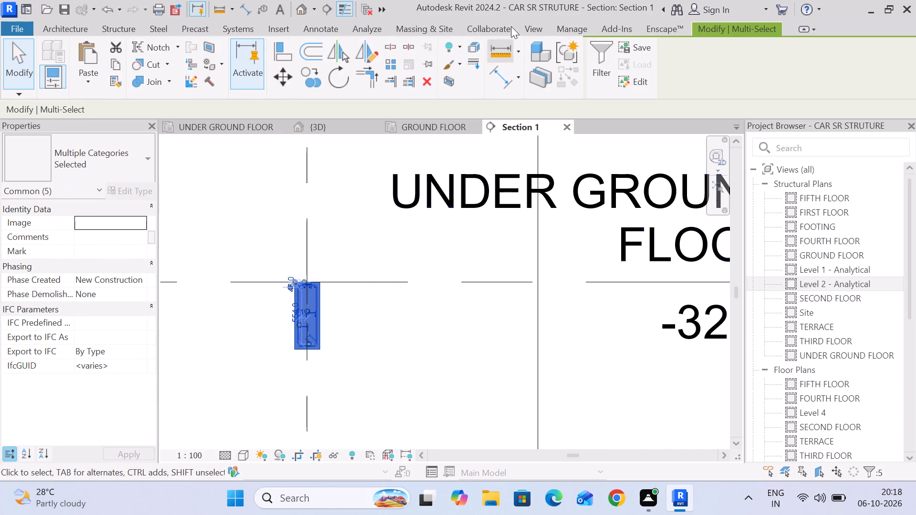
pyautogui.click(596, 66)
pyautogui.click(541, 175)
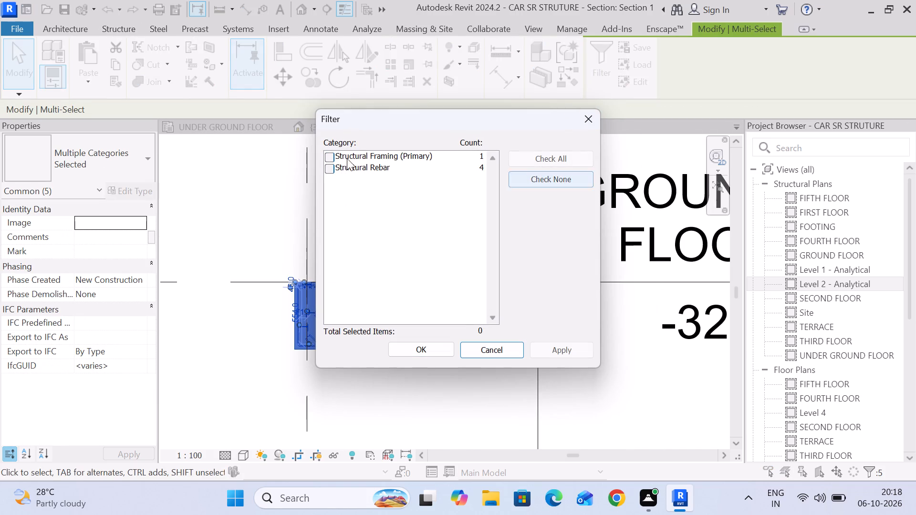
pyautogui.click(329, 170)
pyautogui.click(411, 347)
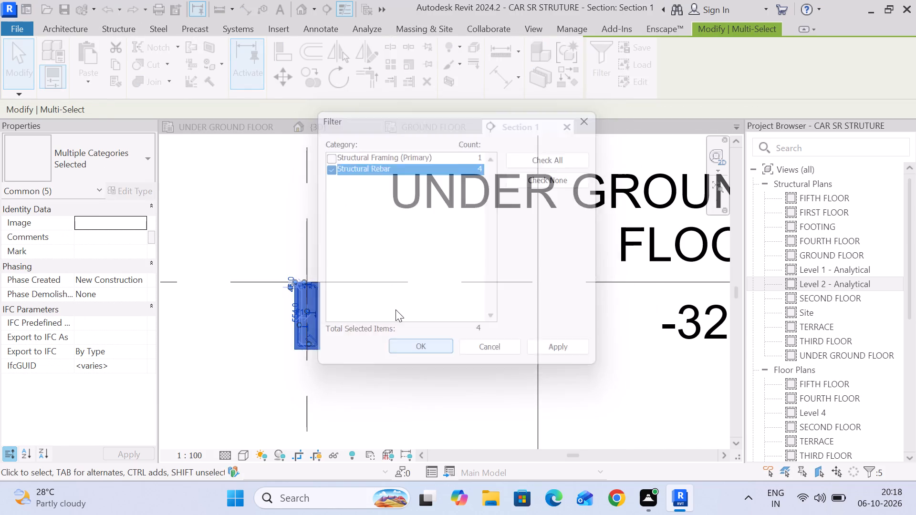
pyautogui.click(275, 91)
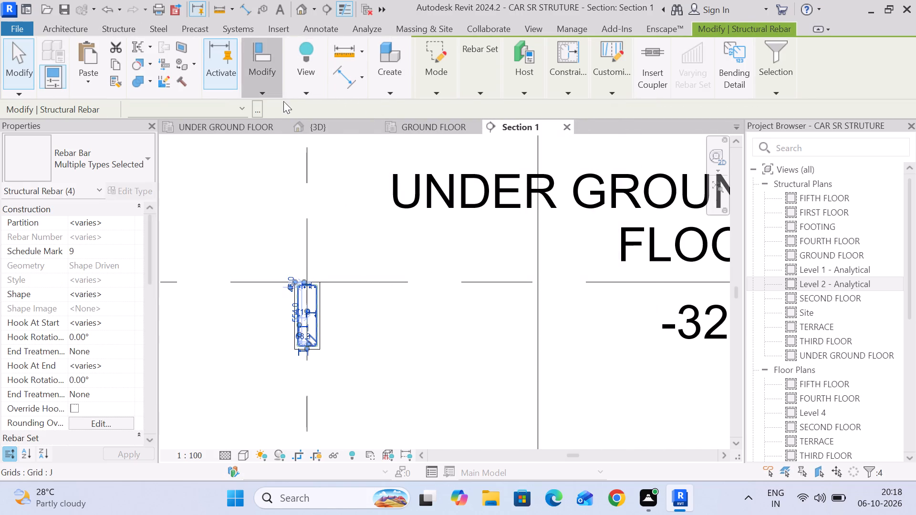
pyautogui.click(284, 144)
pyautogui.scroll(5, 319, 360)
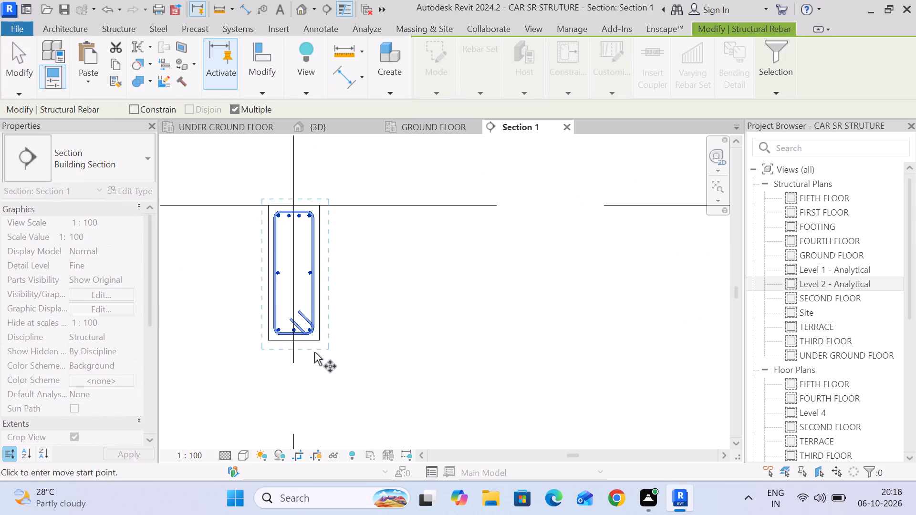
pyautogui.scroll(6, 290, 338)
pyautogui.click(298, 342)
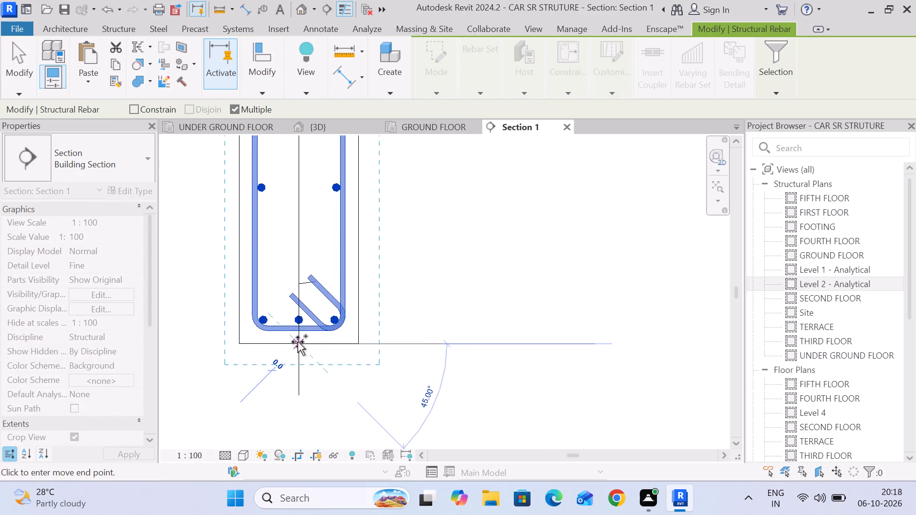
pyautogui.scroll(-8, 298, 342)
pyautogui.scroll(-6, 309, 227)
pyautogui.moveTo(297, 225); pyautogui.dragTo(310, 347, button='middle')
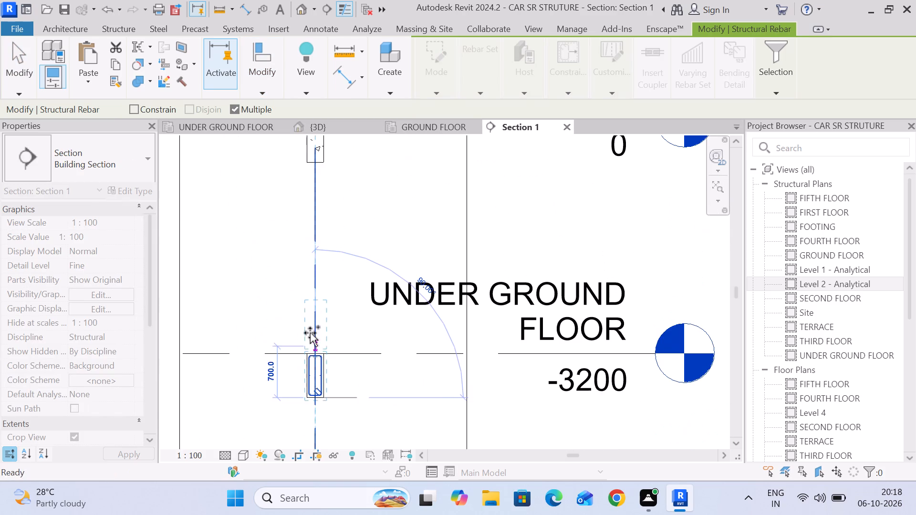
pyautogui.moveTo(319, 216); pyautogui.dragTo(322, 312, button='middle')
pyautogui.scroll(5, 318, 289)
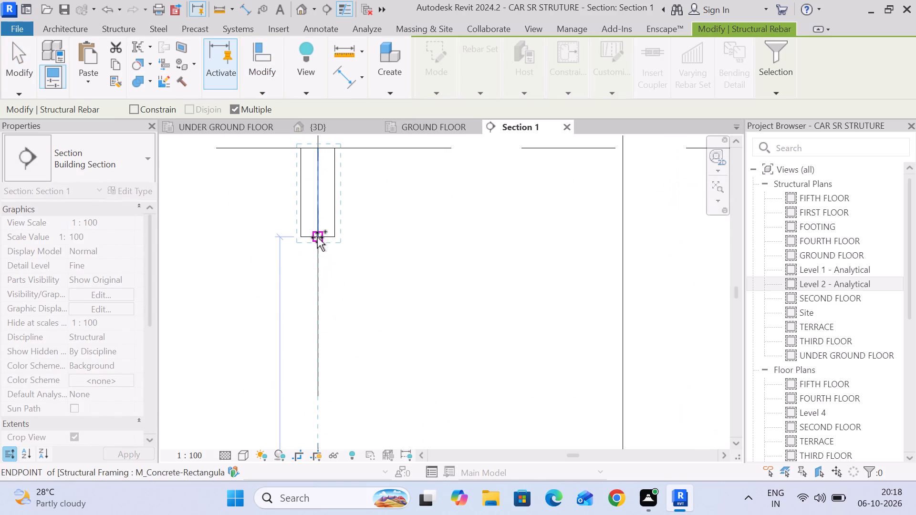
pyautogui.click(317, 237)
# Place further copies of the rebar in the grid J beams at FIRST FLOOR and SECOND FLOOR, aligned to their bottom midpoints.
pyautogui.scroll(-6, 321, 246)
pyautogui.moveTo(321, 247); pyautogui.dragTo(324, 398, button='middle')
pyautogui.moveTo(319, 215); pyautogui.dragTo(317, 241, button='middle')
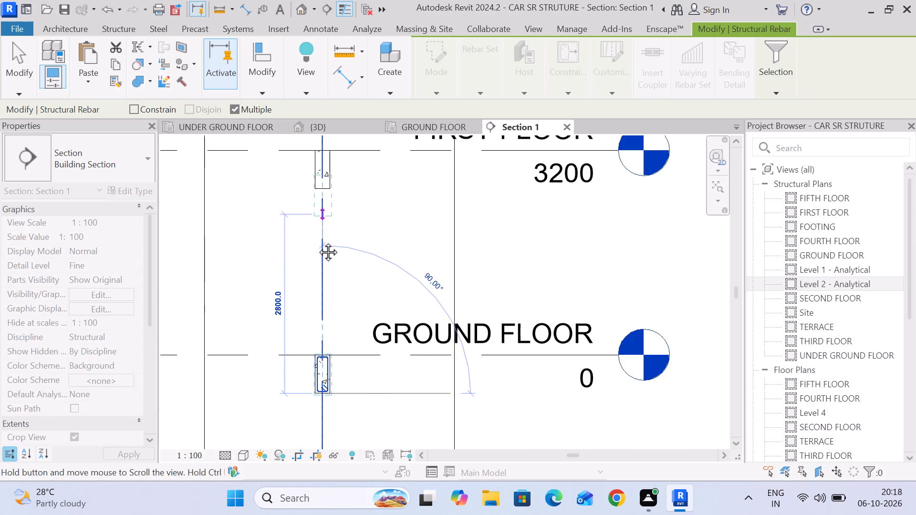
pyautogui.moveTo(317, 241); pyautogui.dragTo(302, 306, button='middle')
pyautogui.scroll(5, 304, 288)
pyautogui.click(305, 275)
pyautogui.scroll(-6, 305, 275)
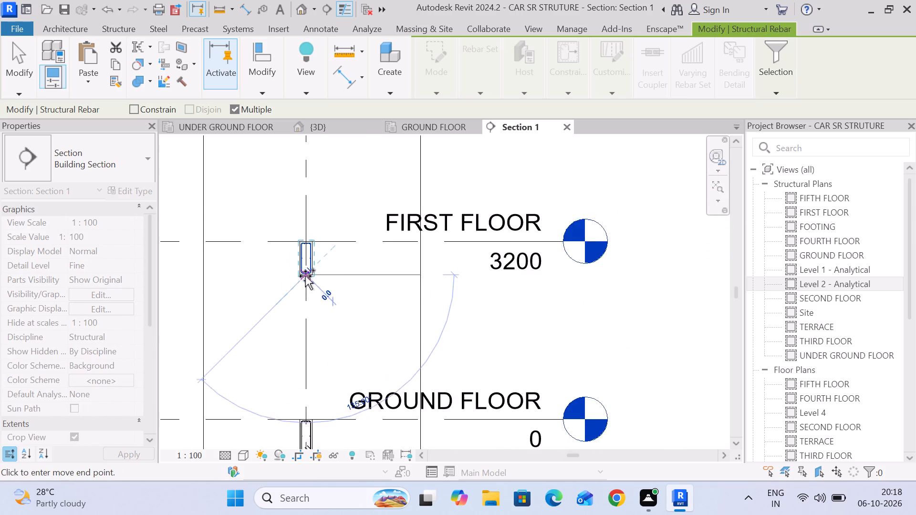
pyautogui.moveTo(305, 284); pyautogui.dragTo(307, 394, button='middle')
pyautogui.moveTo(325, 222); pyautogui.dragTo(322, 304, button='middle')
pyautogui.scroll(5, 302, 299)
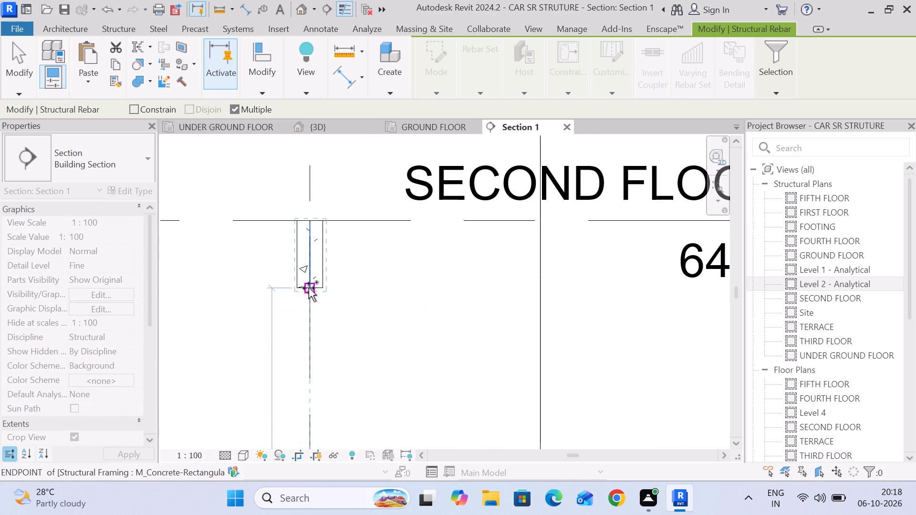
pyautogui.click(309, 288)
# Place further copies of the rebar in the grid J beams at THIRD FLOOR and FOURTH FLOOR, aligned to their bottom midpoints.
pyautogui.scroll(-6, 309, 288)
pyautogui.moveTo(320, 206); pyautogui.dragTo(326, 390, button='middle')
pyautogui.scroll(3, 320, 323)
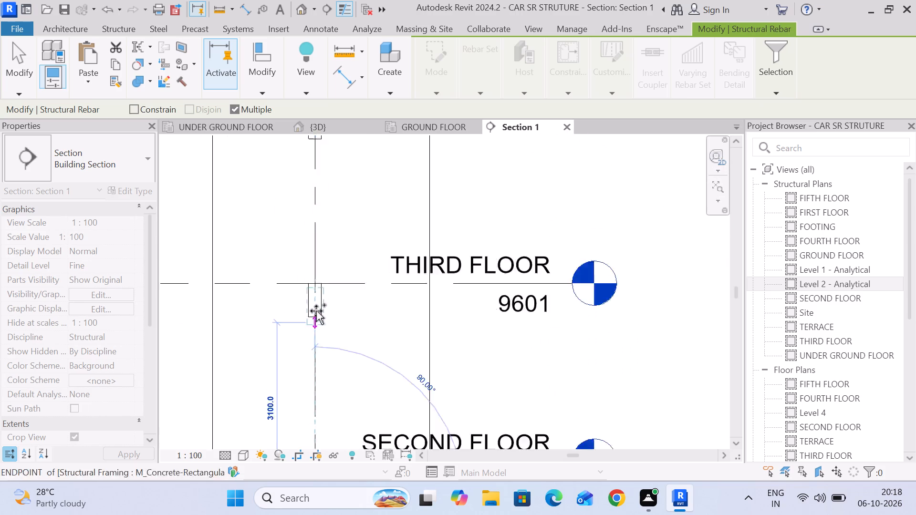
pyautogui.scroll(2, 316, 311)
pyautogui.click(312, 315)
pyautogui.scroll(-6, 315, 315)
pyautogui.moveTo(326, 237); pyautogui.dragTo(324, 430, button='middle')
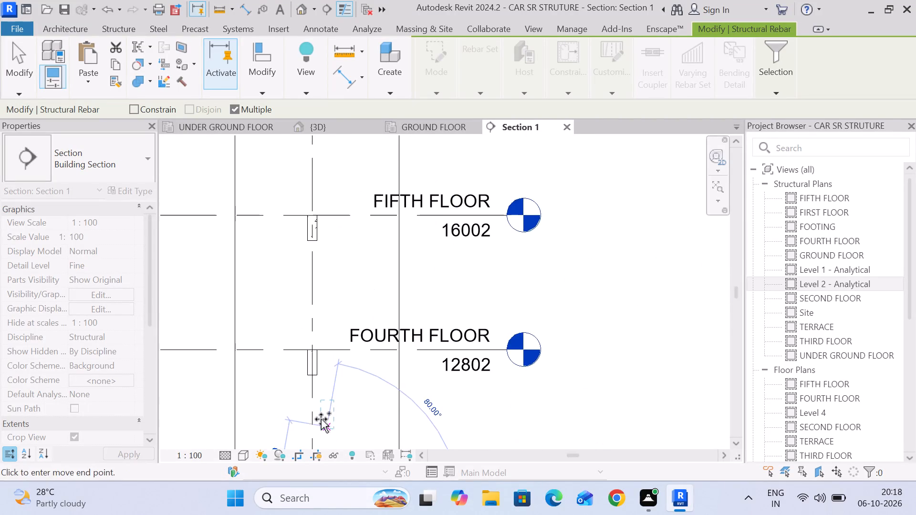
pyautogui.scroll(5, 317, 402)
pyautogui.click(306, 351)
# Place the last rebar copy in the grid J beam at FIFTH FLOOR, aligned to its bottom midpoint, and end the copying.
pyautogui.scroll(-4, 311, 348)
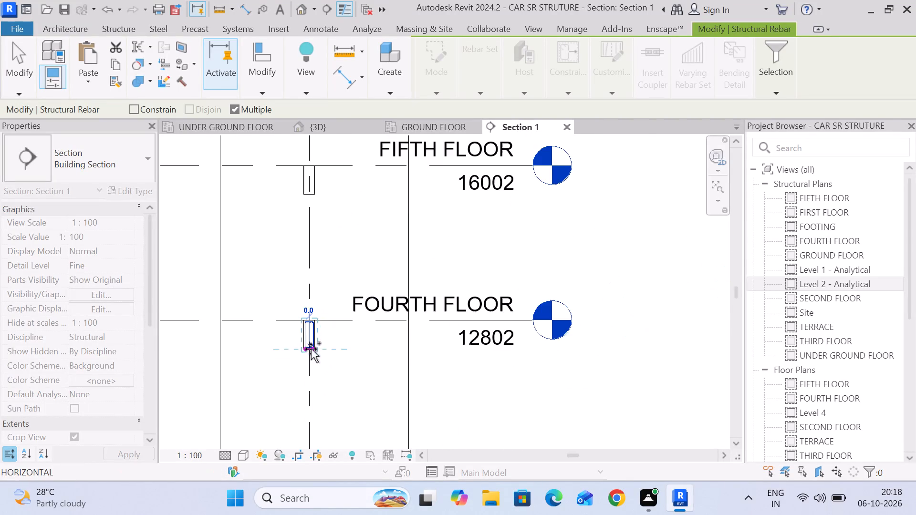
pyautogui.moveTo(313, 359); pyautogui.dragTo(330, 436, button='middle')
pyautogui.scroll(1, 330, 280)
pyautogui.moveTo(330, 277); pyautogui.dragTo(333, 375, button='middle')
pyautogui.scroll(3, 331, 371)
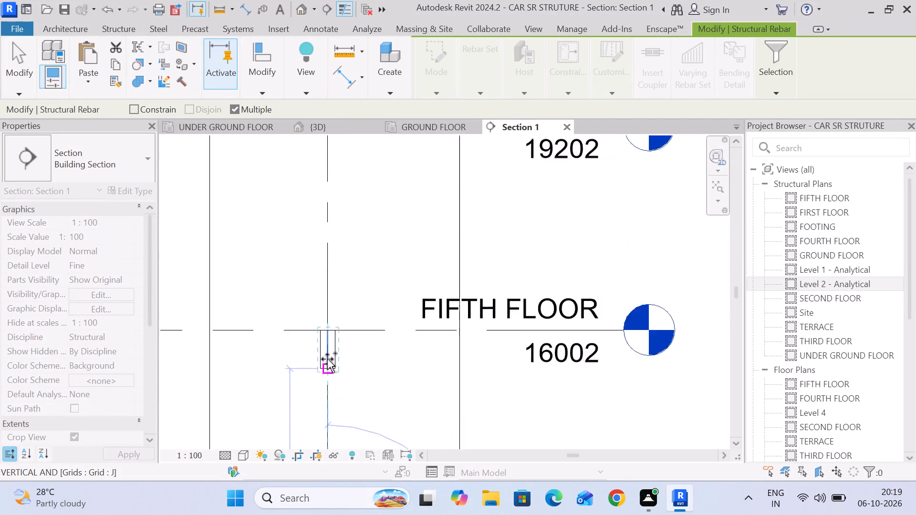
pyautogui.scroll(1, 327, 359)
pyautogui.click(327, 372)
pyautogui.scroll(-6, 336, 363)
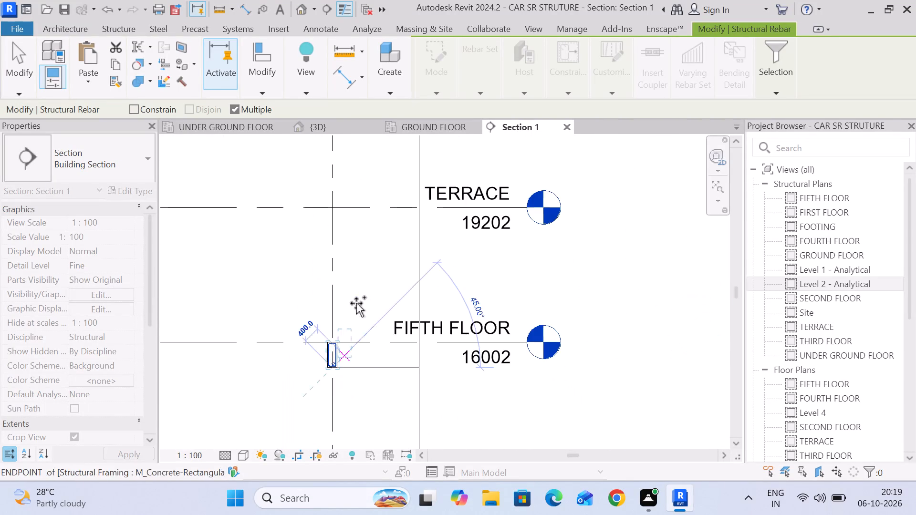
pyautogui.moveTo(356, 236); pyautogui.dragTo(355, 341, button='middle')
pyautogui.click(8, 71)
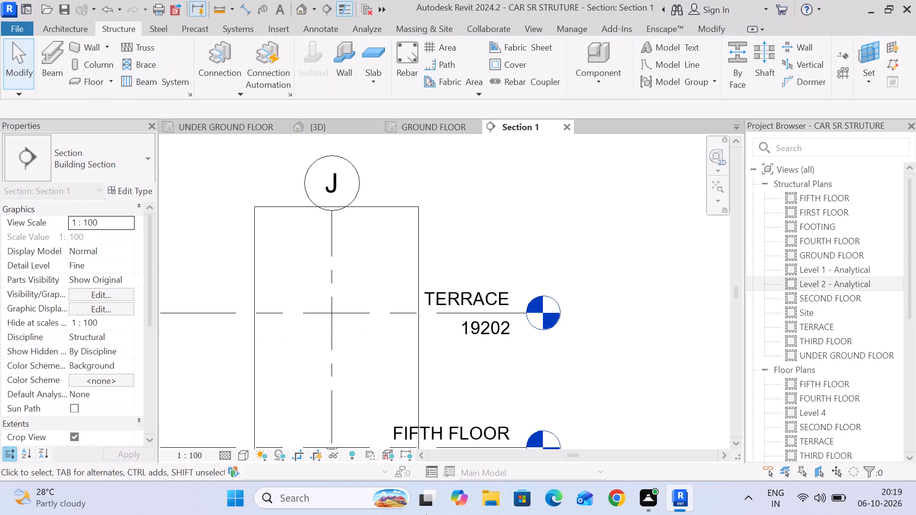
pyautogui.click(16, 70)
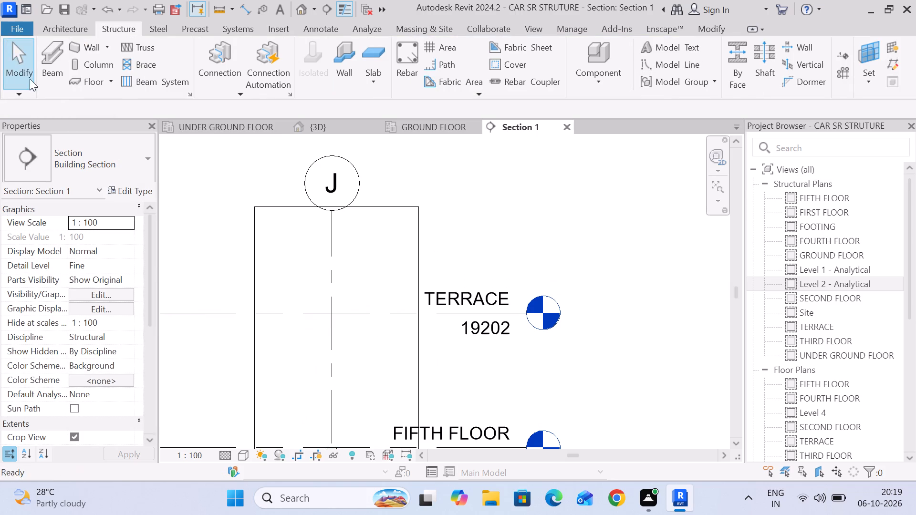
# Check the copied reinforcement in the grid J beams from FIFTH FLOOR down to UNDER GROUND FLOOR in Section 1.
pyautogui.scroll(-5, 271, 221)
pyautogui.moveTo(303, 297); pyautogui.dragTo(305, 190, button='middle')
pyautogui.scroll(4, 308, 270)
pyautogui.scroll(9, 302, 208)
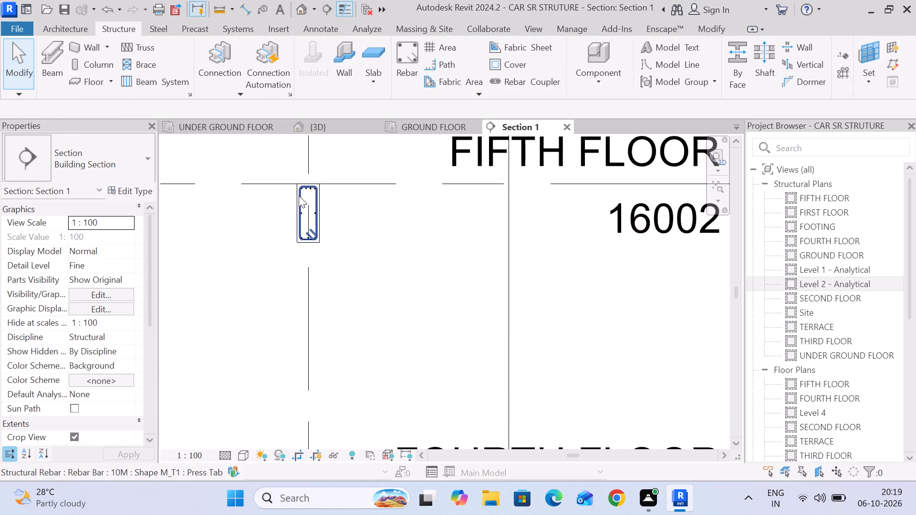
pyautogui.scroll(5, 299, 196)
pyautogui.scroll(-15, 311, 223)
pyautogui.scroll(-6, 307, 226)
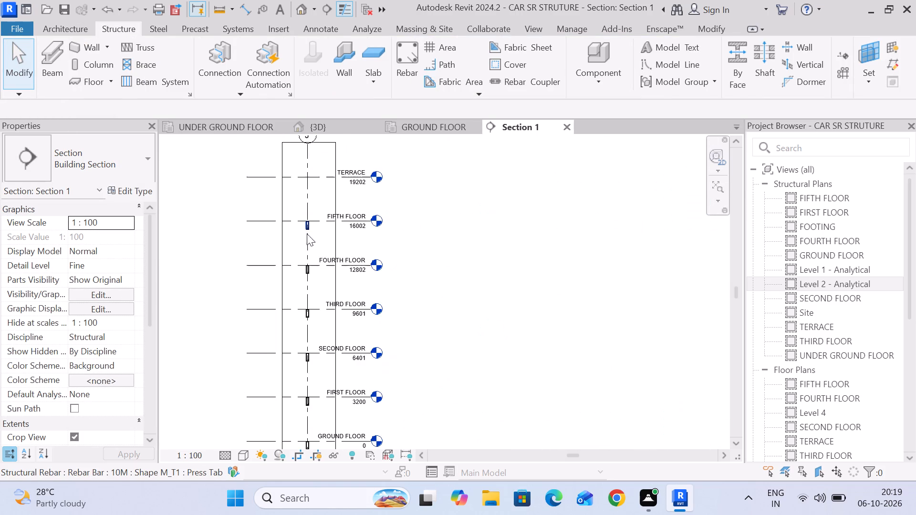
pyautogui.moveTo(322, 268); pyautogui.dragTo(341, 185, button='middle')
pyautogui.scroll(-4, 342, 195)
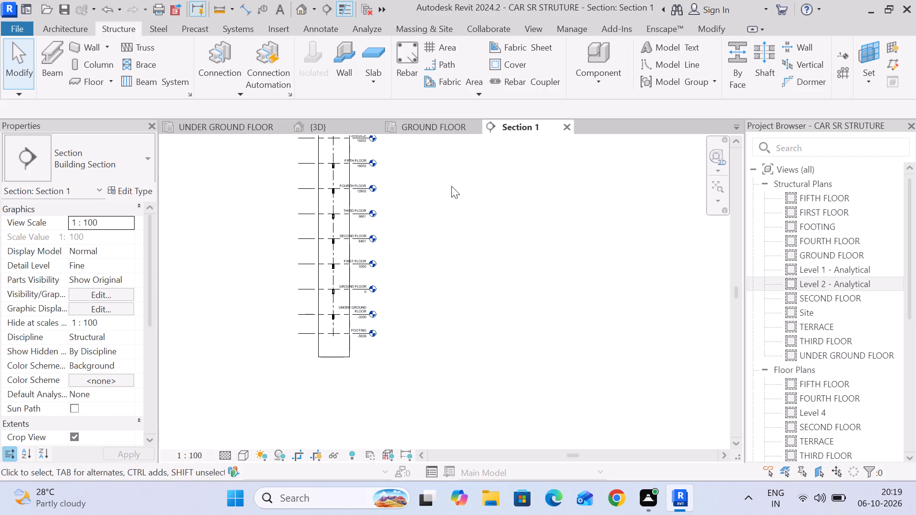
pyautogui.moveTo(319, 211); pyautogui.dragTo(323, 282, button='middle')
pyautogui.moveTo(439, 272); pyautogui.dragTo(486, 212, button='middle')
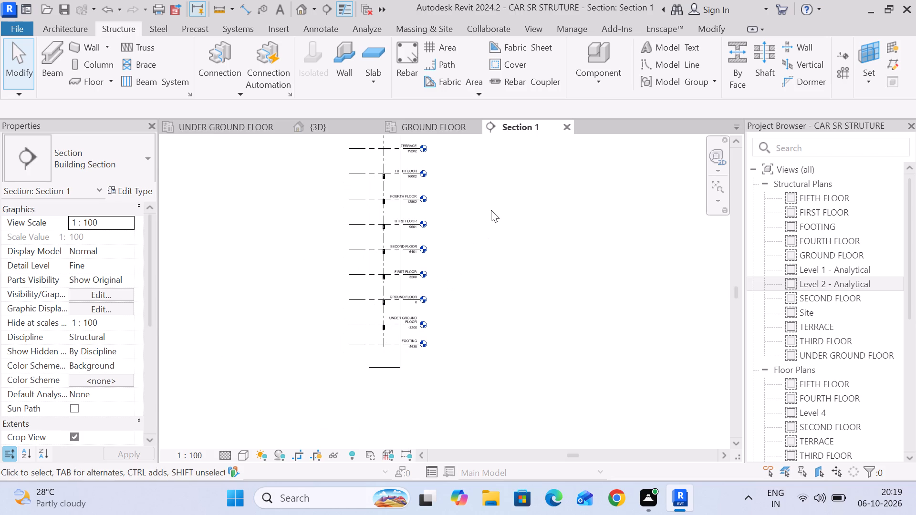
# Delete the Section 1 line across the grid J beam in the UNDER GROUND FLOOR plan.
pyautogui.click(231, 123)
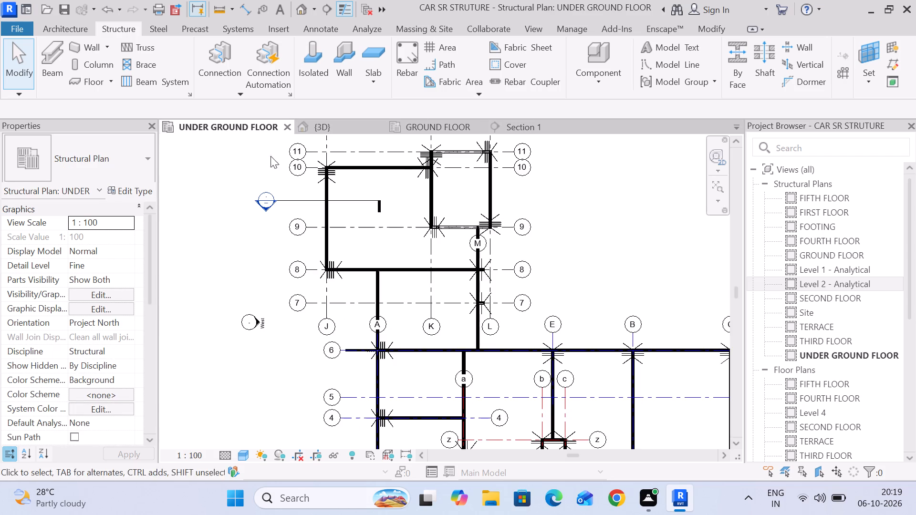
pyautogui.scroll(-4, 301, 207)
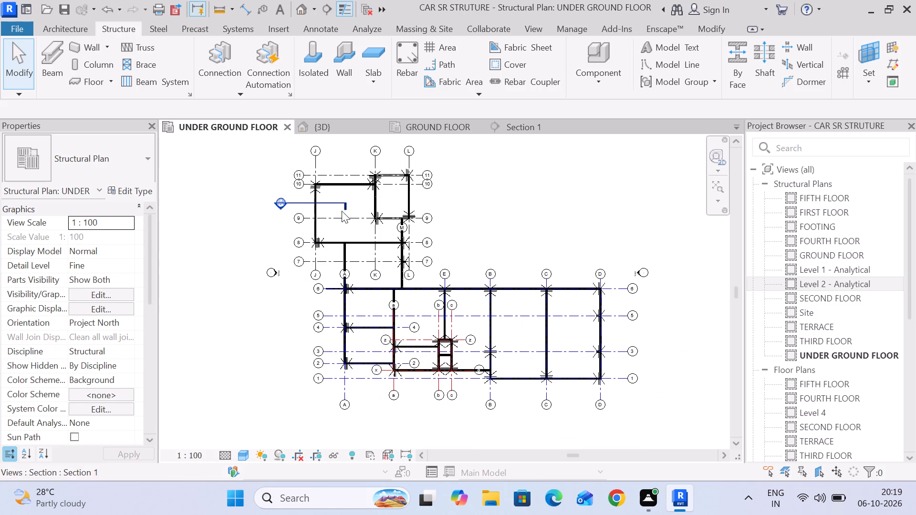
pyautogui.click(326, 206)
pyautogui.press('Delete')
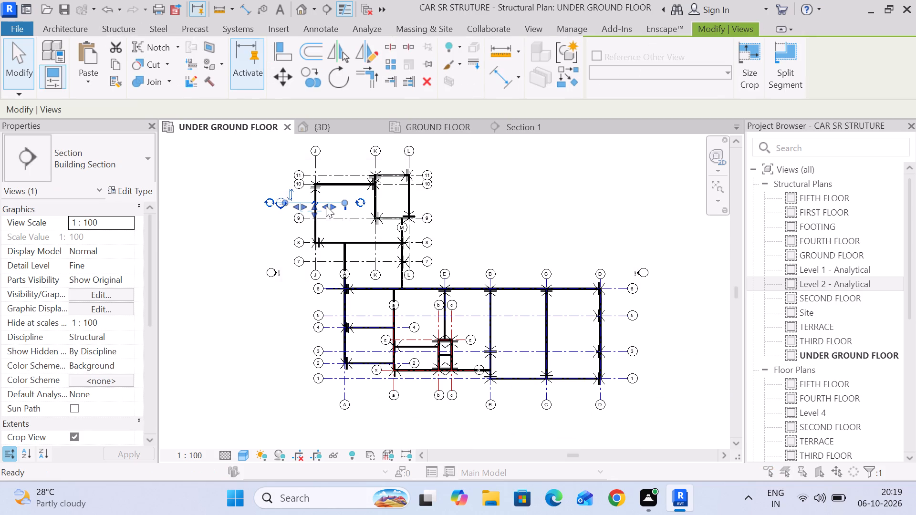
pyautogui.click(499, 288)
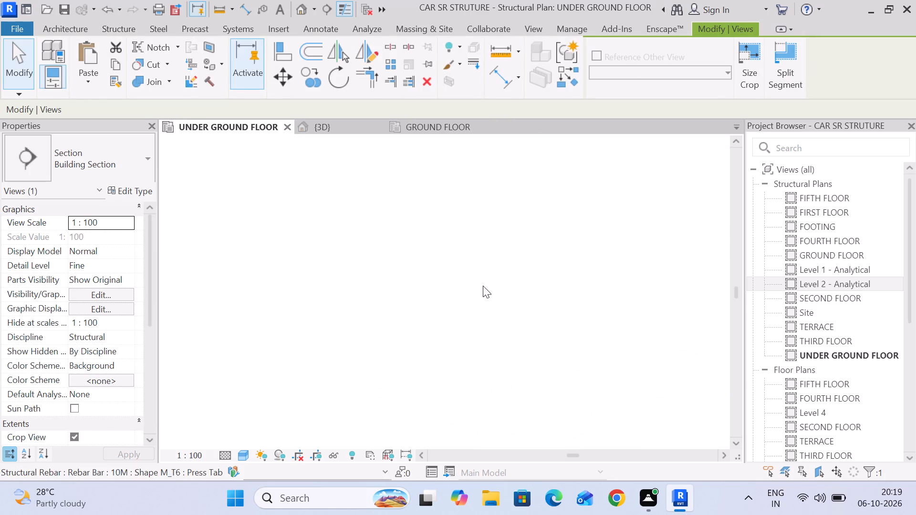
# Check the rebar cover setting of the grid 11 beam between grids K and L in the UNDER GROUND FLOOR plan.
pyautogui.scroll(5, 406, 180)
pyautogui.moveTo(559, 260); pyautogui.dragTo(547, 233, button='middle')
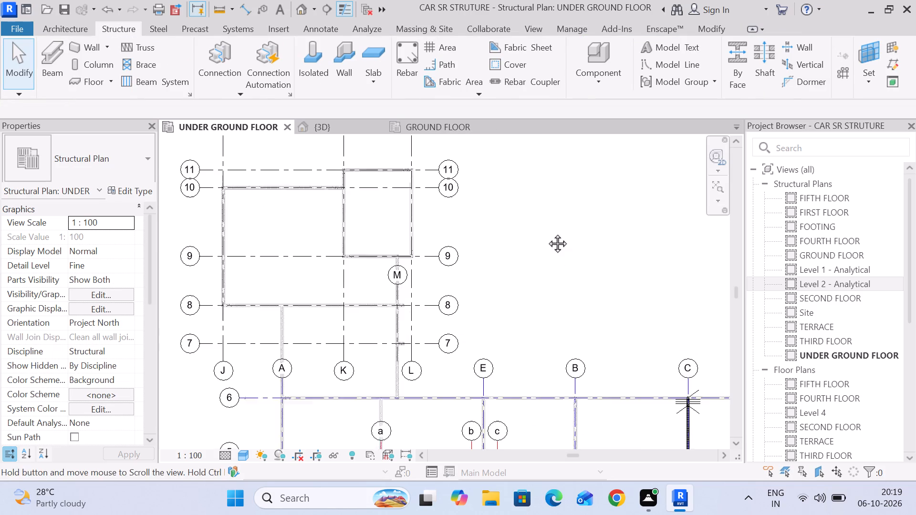
pyautogui.moveTo(547, 233); pyautogui.dragTo(547, 232, button='middle')
pyautogui.scroll(-2, 546, 231)
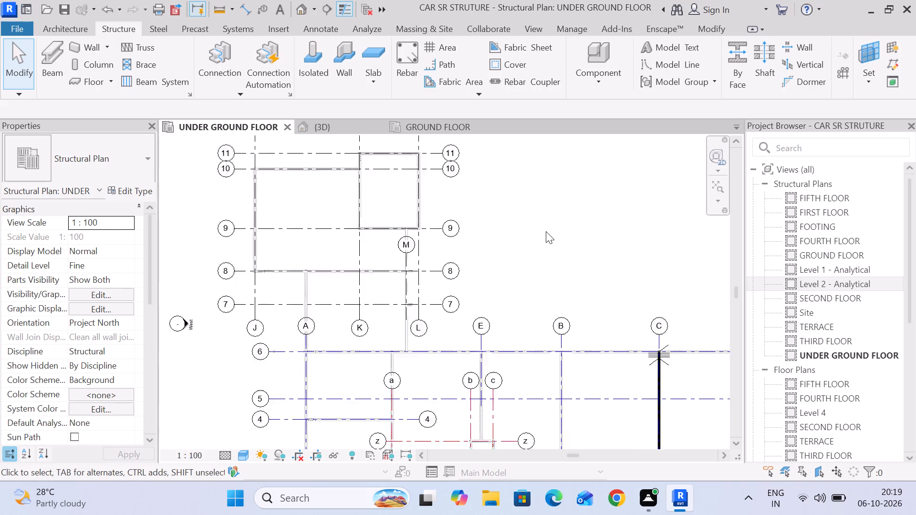
pyautogui.scroll(-1, 546, 231)
pyautogui.moveTo(544, 237); pyautogui.dragTo(526, 273, button='middle')
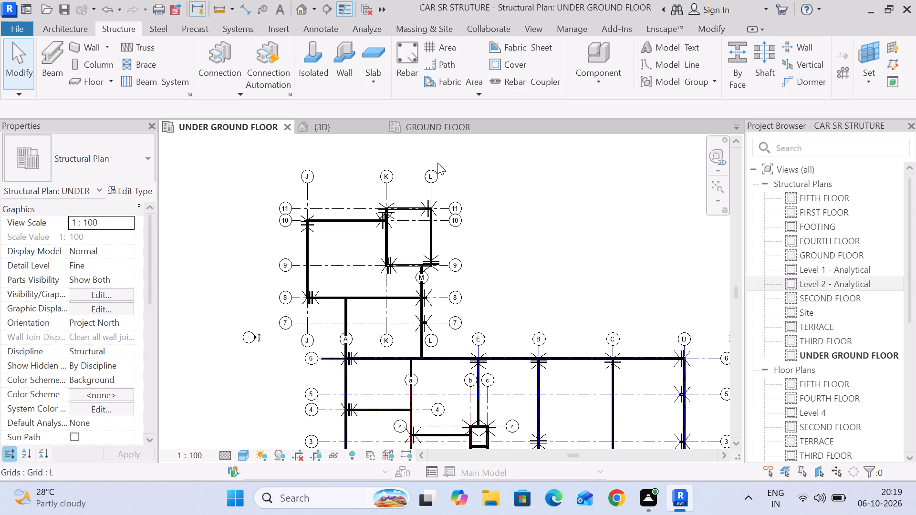
pyautogui.click(521, 70)
pyautogui.click(398, 213)
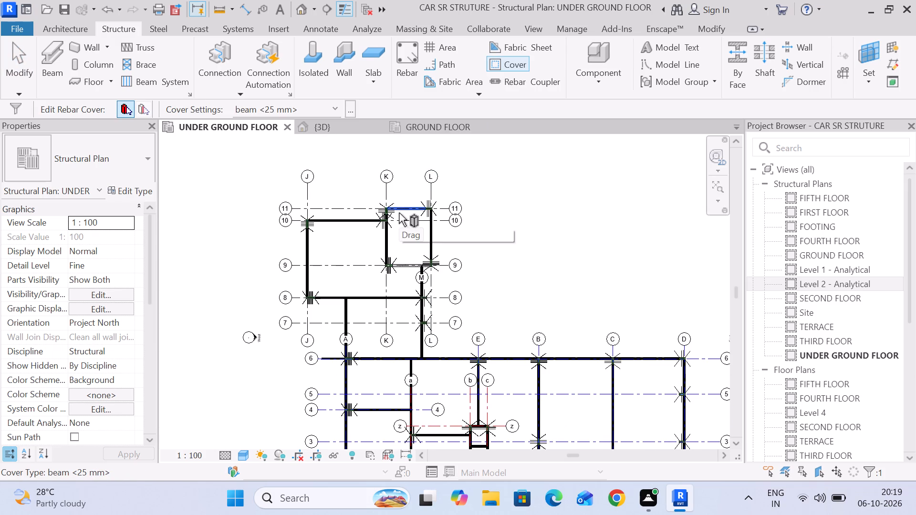
pyautogui.click(18, 52)
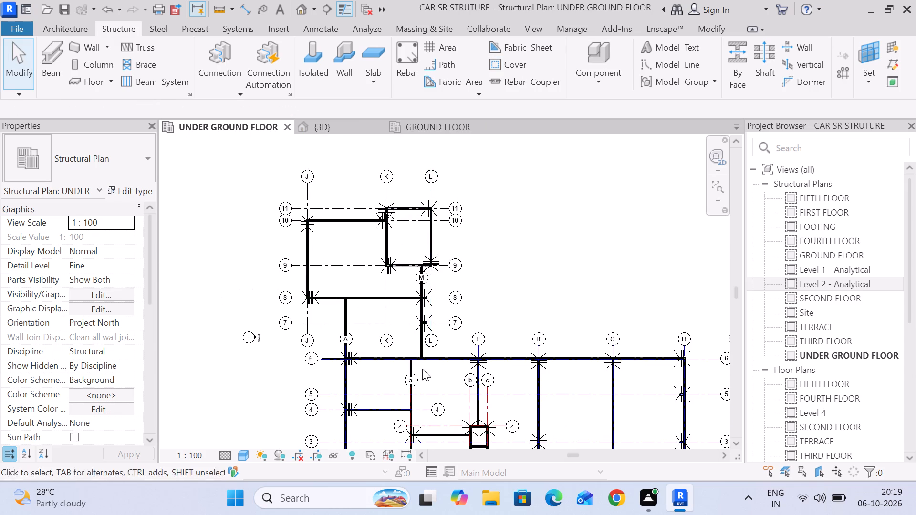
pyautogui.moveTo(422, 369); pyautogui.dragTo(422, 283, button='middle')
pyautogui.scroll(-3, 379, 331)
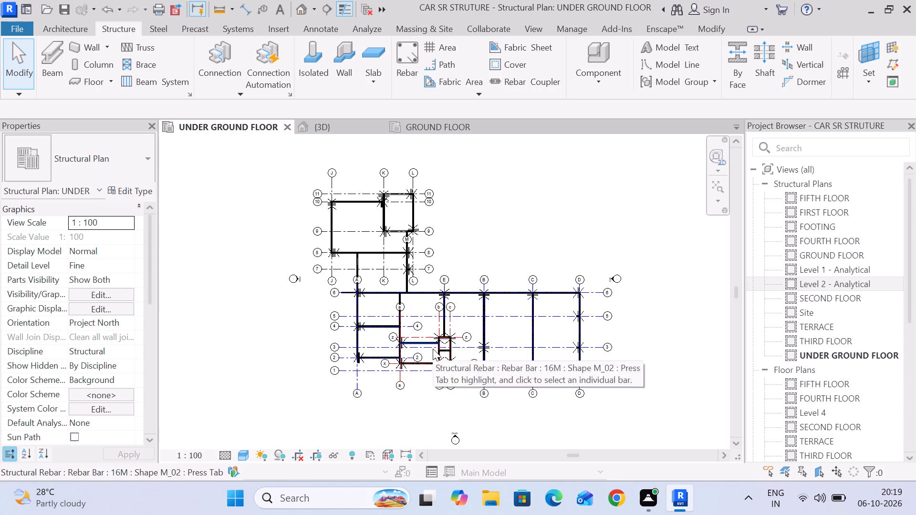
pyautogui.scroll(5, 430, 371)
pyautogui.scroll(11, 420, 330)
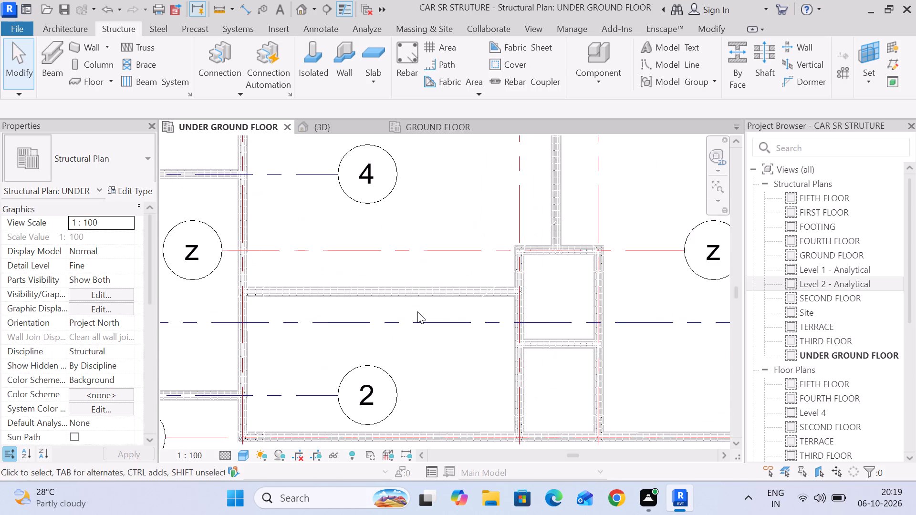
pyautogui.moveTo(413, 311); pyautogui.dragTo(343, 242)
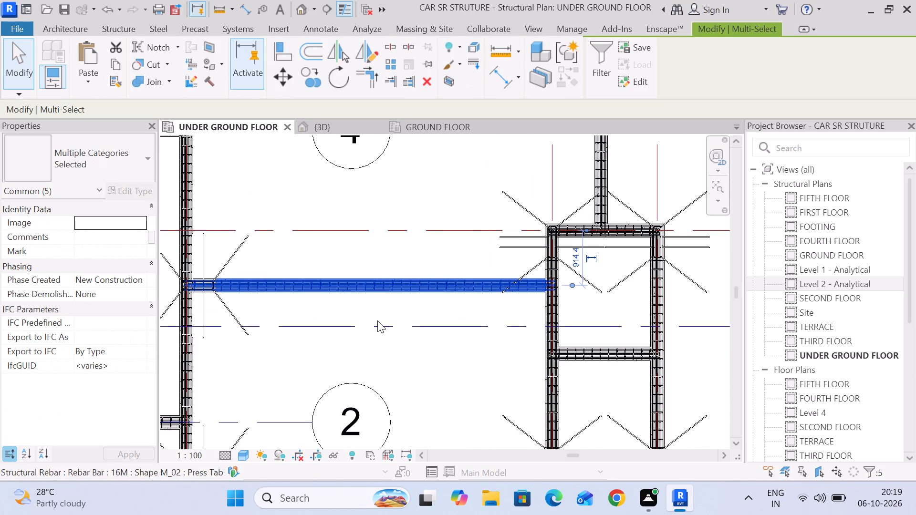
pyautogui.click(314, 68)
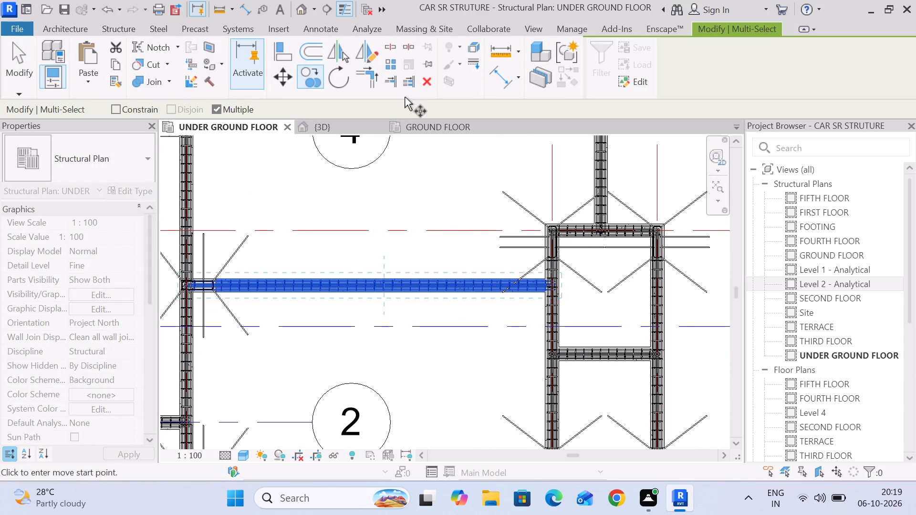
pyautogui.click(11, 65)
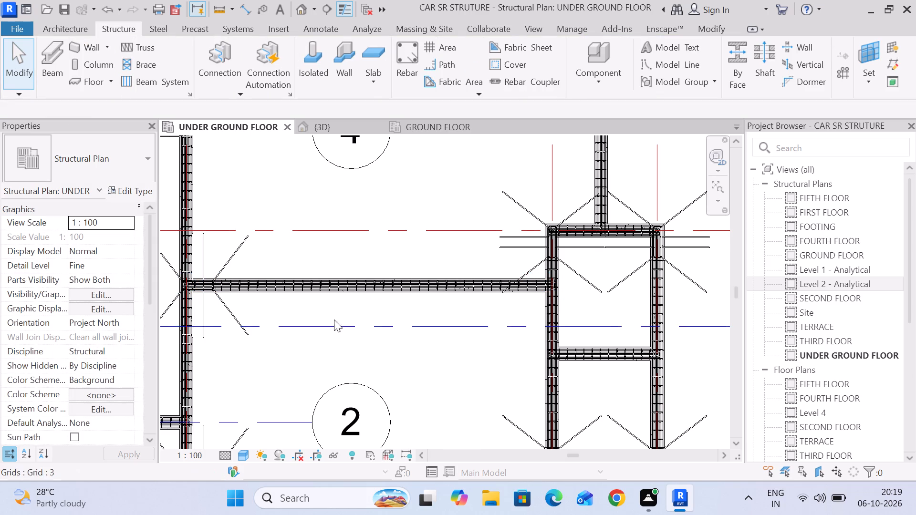
# Copy only the structural rebar of the beam between grids a and b, near grid 3, to the grid 11 beam, aligned to the grid K column's outer face.
pyautogui.moveTo(414, 312); pyautogui.dragTo(344, 250)
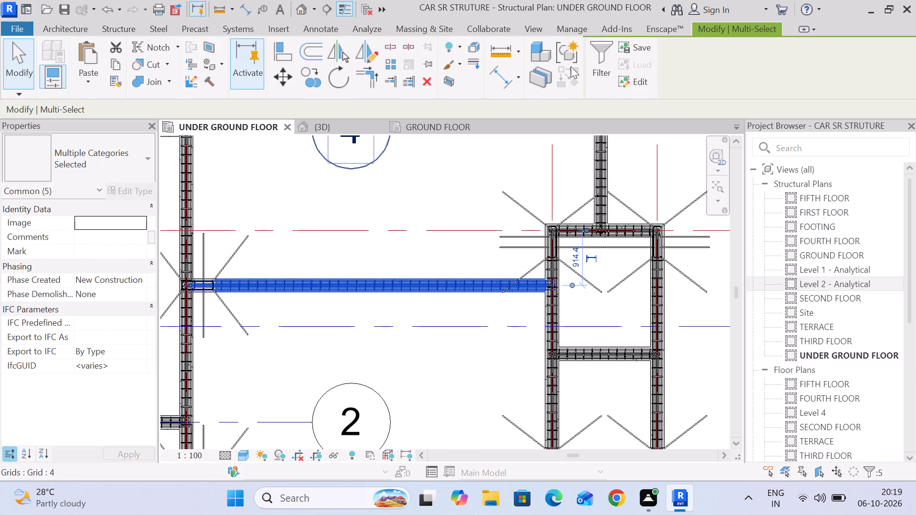
pyautogui.click(596, 61)
pyautogui.click(530, 185)
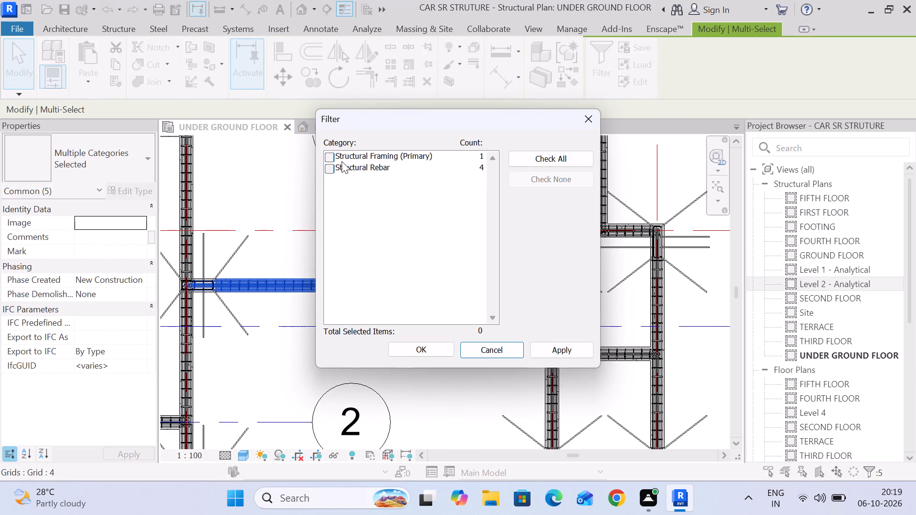
pyautogui.click(330, 167)
pyautogui.click(414, 348)
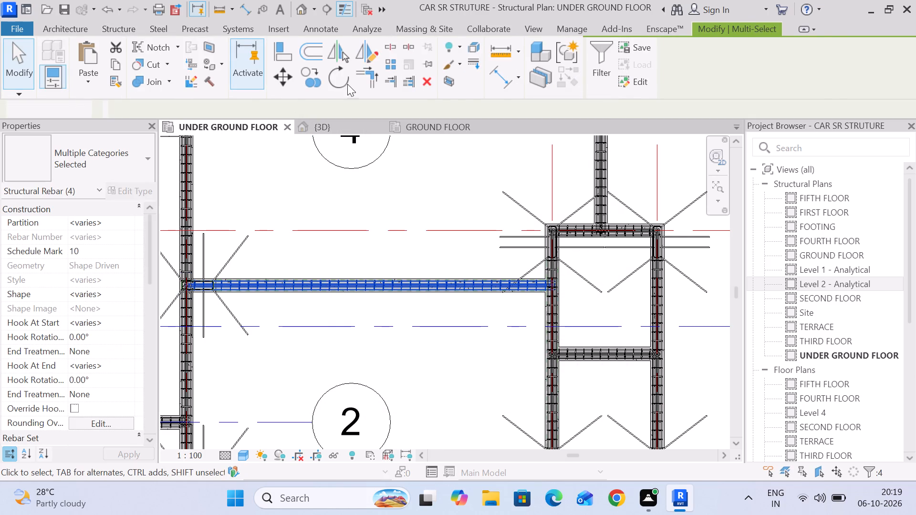
pyautogui.click(274, 90)
pyautogui.click(288, 134)
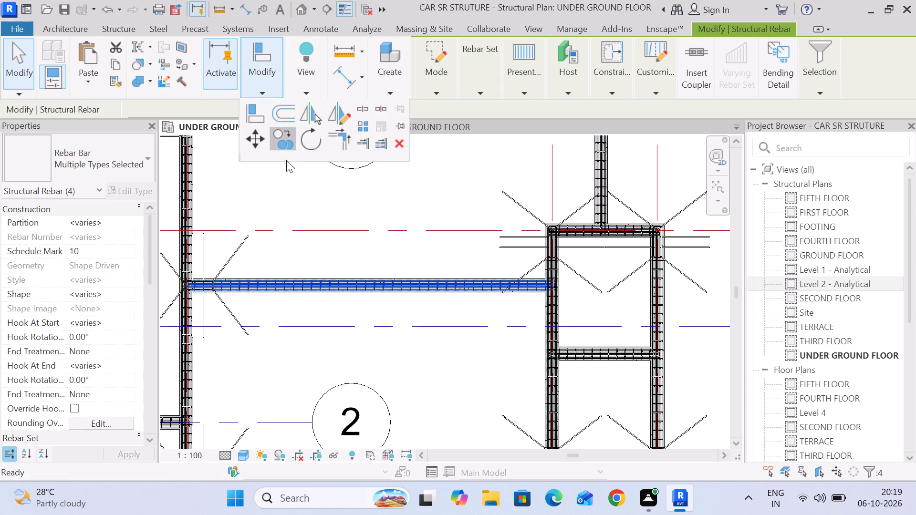
pyautogui.moveTo(272, 321); pyautogui.dragTo(440, 321, button='middle')
pyautogui.scroll(14, 362, 284)
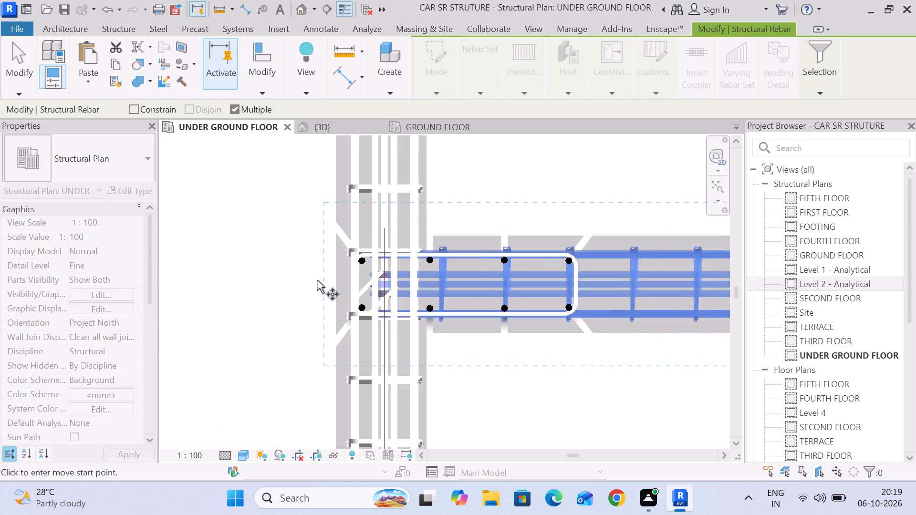
pyautogui.scroll(2, 317, 280)
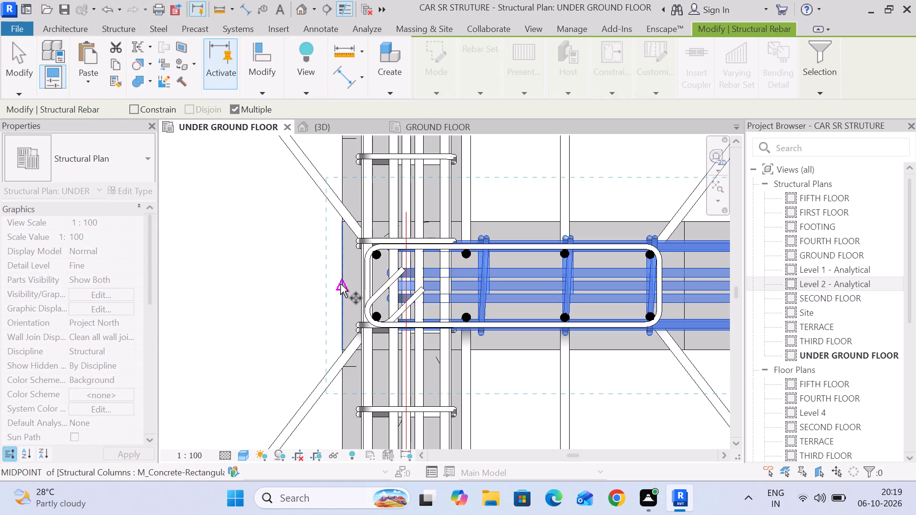
pyautogui.click(340, 284)
pyautogui.scroll(-20, 354, 285)
pyautogui.scroll(-3, 354, 285)
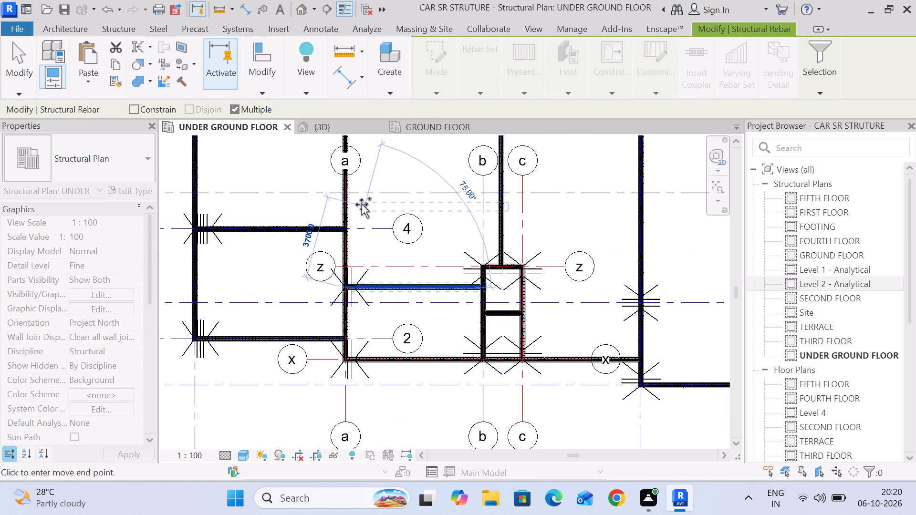
pyautogui.moveTo(364, 201); pyautogui.dragTo(381, 444, button='middle')
pyautogui.moveTo(338, 244); pyautogui.dragTo(347, 441, button='middle')
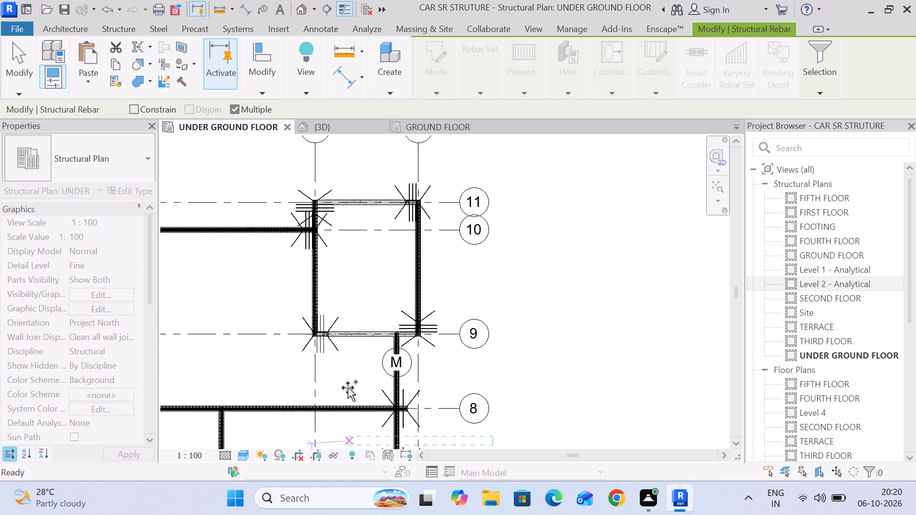
pyautogui.moveTo(336, 268); pyautogui.dragTo(371, 419, button='middle')
pyautogui.scroll(19, 363, 363)
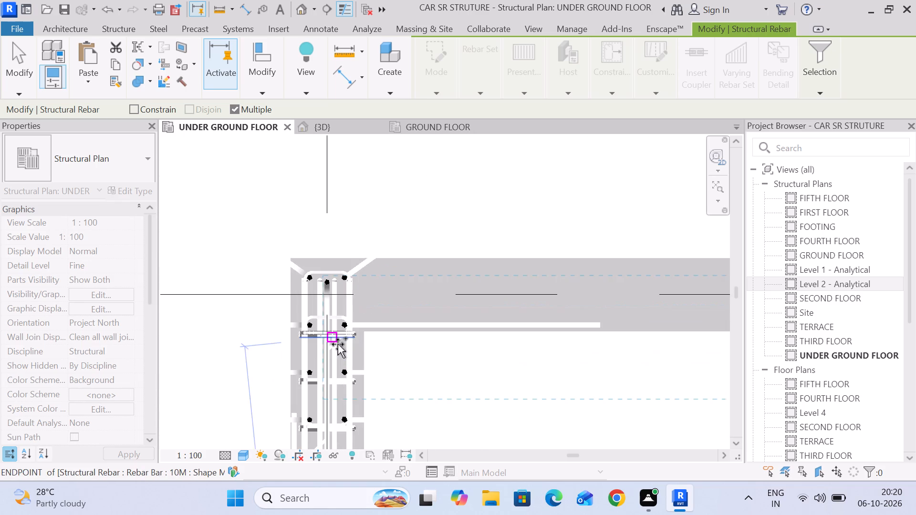
pyautogui.click(288, 294)
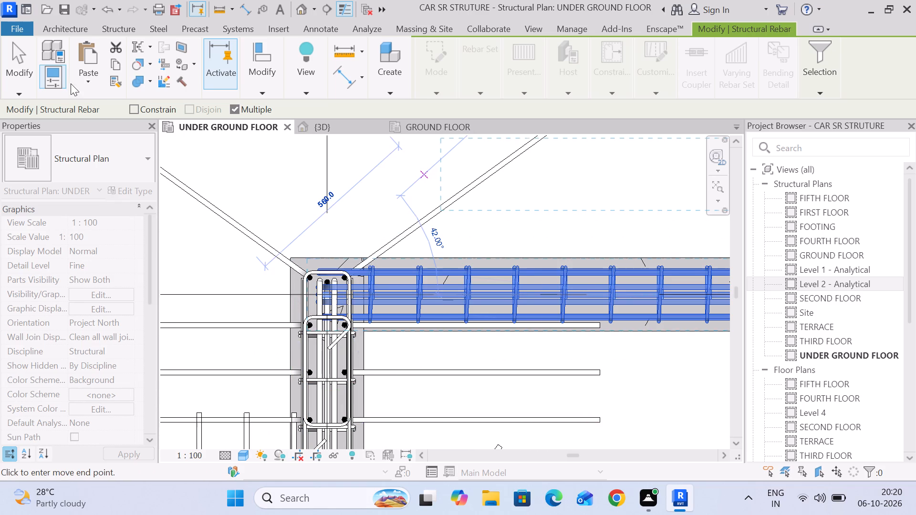
pyautogui.click(17, 83)
# Shorten the copied 16M bottom bars of the grid 11 beam so they end inside the column at grid L.
pyautogui.scroll(-4, 560, 255)
pyautogui.moveTo(561, 230); pyautogui.dragTo(458, 189, button='middle')
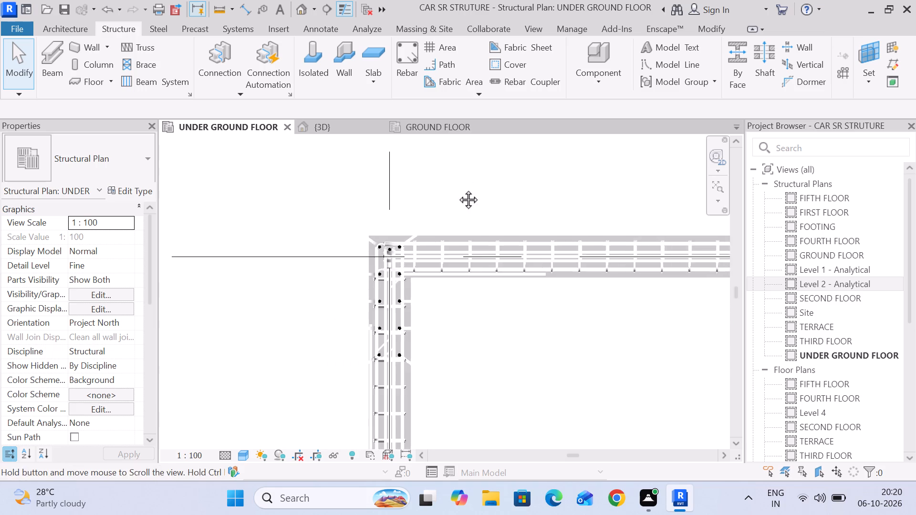
pyautogui.moveTo(458, 189); pyautogui.dragTo(336, 172, button='middle')
pyautogui.scroll(-6, 341, 189)
pyautogui.scroll(10, 304, 201)
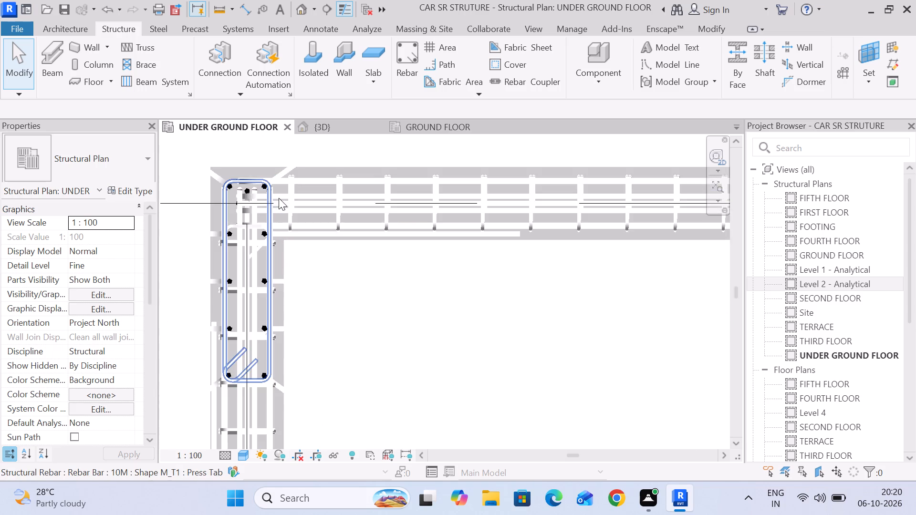
pyautogui.scroll(-14, 291, 201)
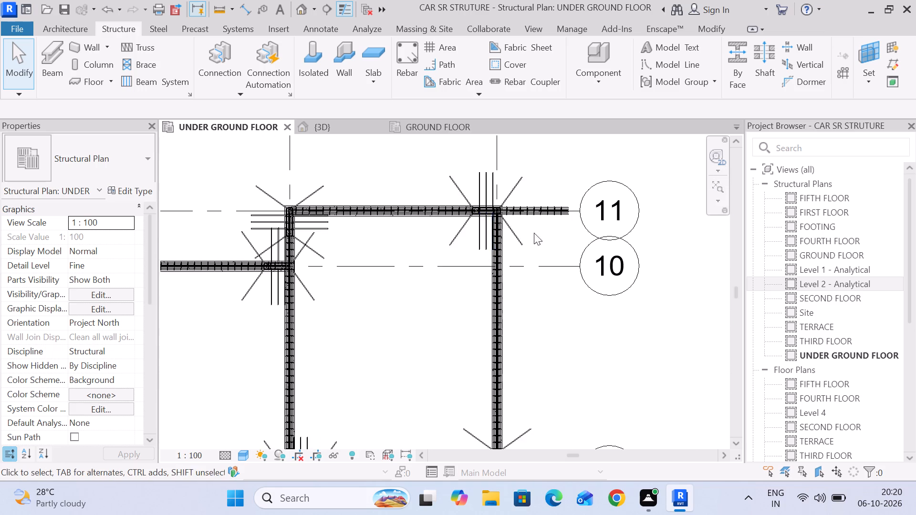
pyautogui.scroll(13, 539, 209)
pyautogui.moveTo(569, 288); pyautogui.dragTo(554, 268, button='middle')
pyautogui.scroll(-5, 554, 267)
pyautogui.click(600, 242)
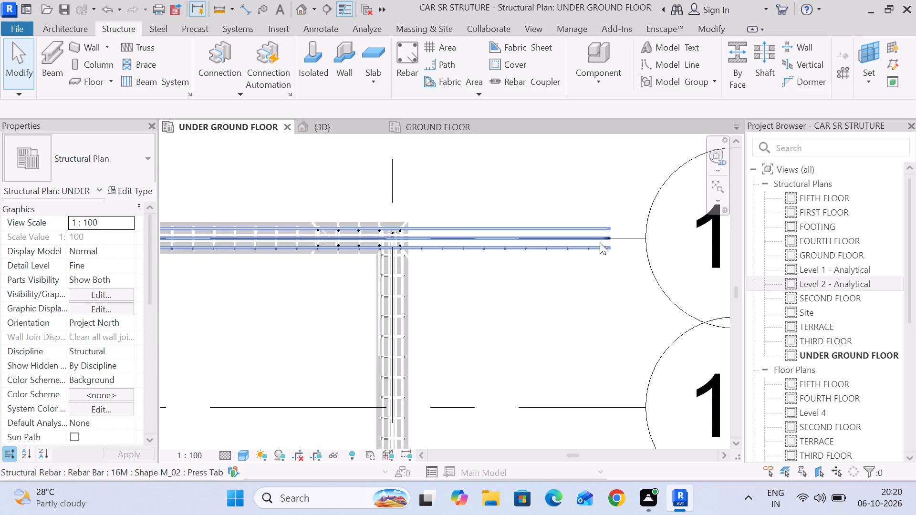
pyautogui.moveTo(611, 245); pyautogui.dragTo(386, 242)
pyautogui.scroll(8, 386, 242)
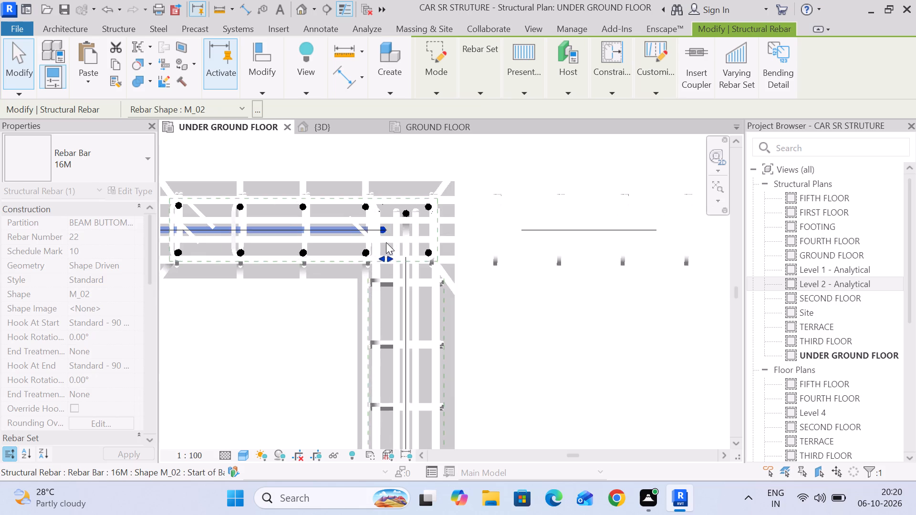
pyautogui.moveTo(385, 256); pyautogui.dragTo(423, 259)
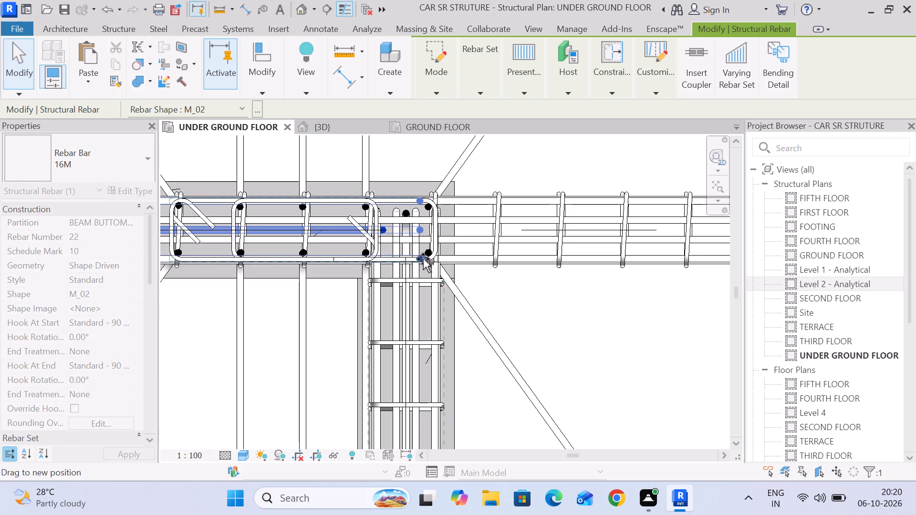
pyautogui.moveTo(423, 259); pyautogui.dragTo(424, 259)
# Shorten the copied 16M middle bars of the grid 11 beam so they end inside the column at grid L.
pyautogui.scroll(-4, 624, 304)
pyautogui.moveTo(623, 304); pyautogui.dragTo(478, 278, button='middle')
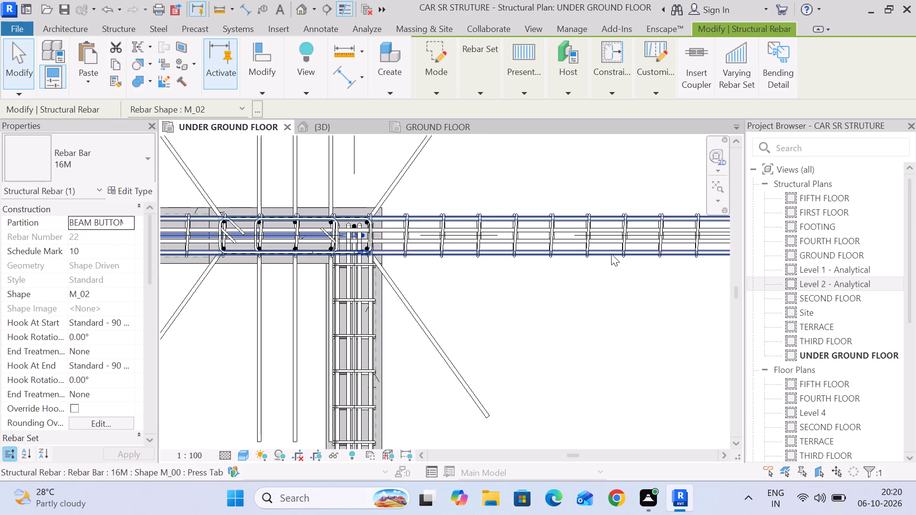
pyautogui.click(612, 253)
pyautogui.moveTo(644, 284); pyautogui.dragTo(405, 284, button='middle')
pyautogui.moveTo(494, 216); pyautogui.dragTo(311, 216)
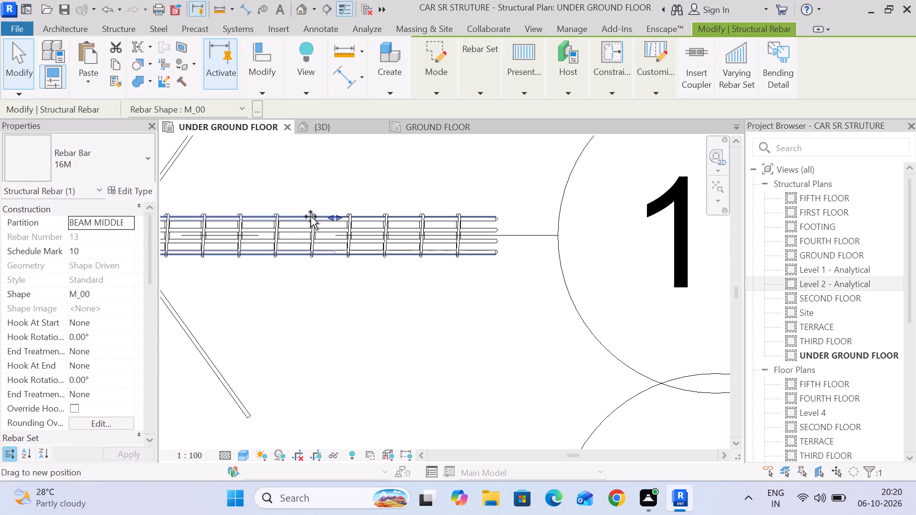
pyautogui.moveTo(311, 216); pyautogui.dragTo(281, 216)
pyautogui.moveTo(272, 298); pyautogui.dragTo(646, 298, button='middle')
pyautogui.moveTo(654, 216); pyautogui.dragTo(523, 220)
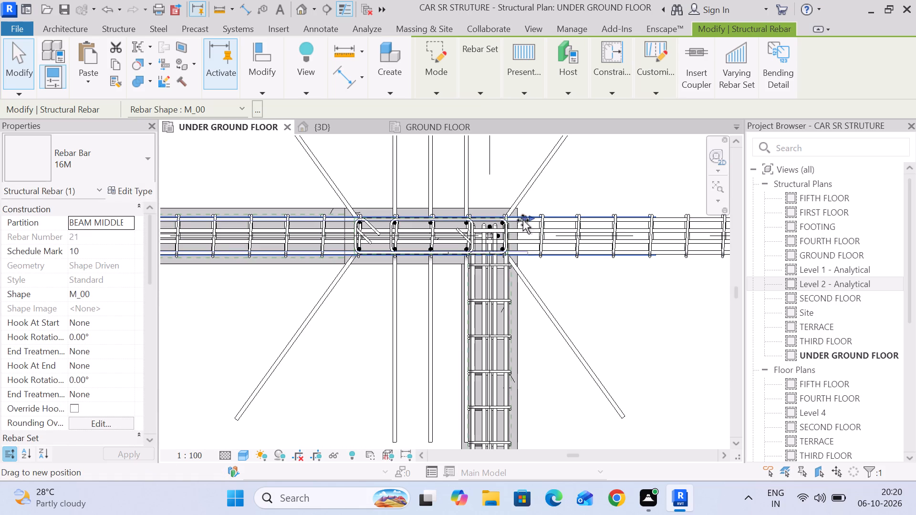
pyautogui.moveTo(523, 220); pyautogui.dragTo(500, 220)
pyautogui.scroll(8, 493, 228)
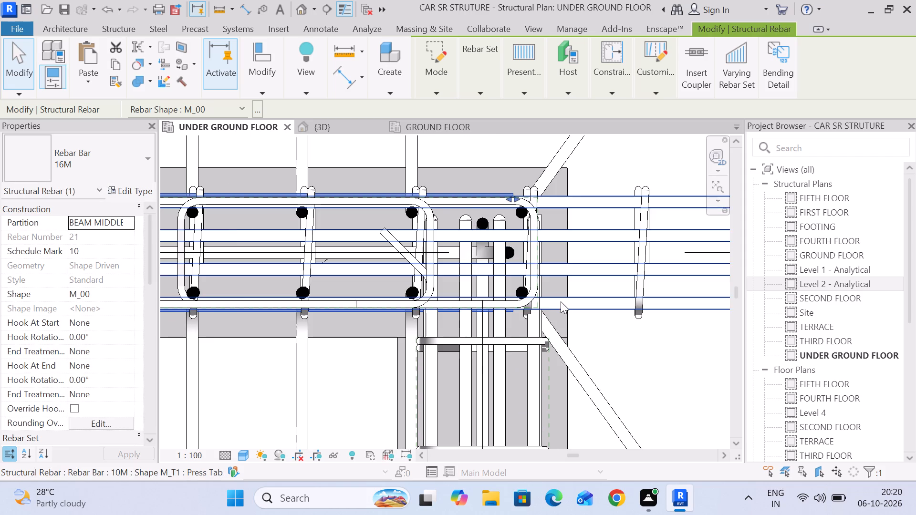
# Shorten the copied 16M upper bars of the grid 11 beam so their hooked ends sit inside the column at grid L.
pyautogui.scroll(-8, 563, 301)
pyautogui.moveTo(555, 301); pyautogui.dragTo(363, 254, button='middle')
pyautogui.scroll(-5, 579, 270)
pyautogui.moveTo(576, 270); pyautogui.dragTo(478, 250, button='middle')
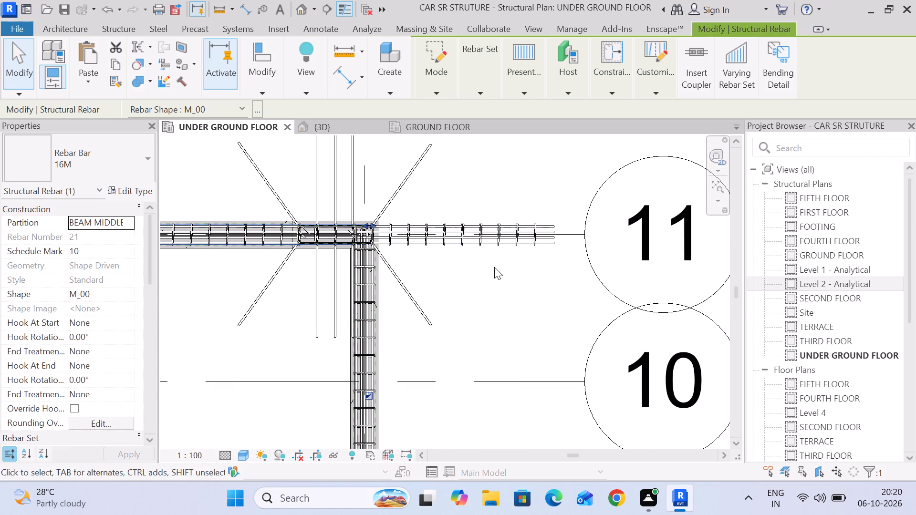
pyautogui.click(497, 267)
pyautogui.click(552, 243)
pyautogui.moveTo(555, 241); pyautogui.dragTo(406, 245)
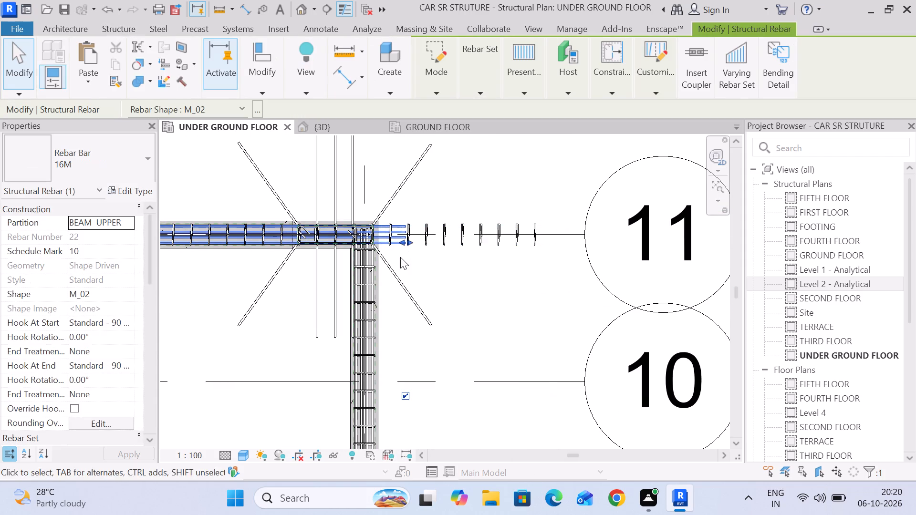
pyautogui.moveTo(400, 257); pyautogui.dragTo(556, 257, button='middle')
pyautogui.scroll(13, 549, 242)
pyautogui.moveTo(646, 277); pyautogui.dragTo(630, 278)
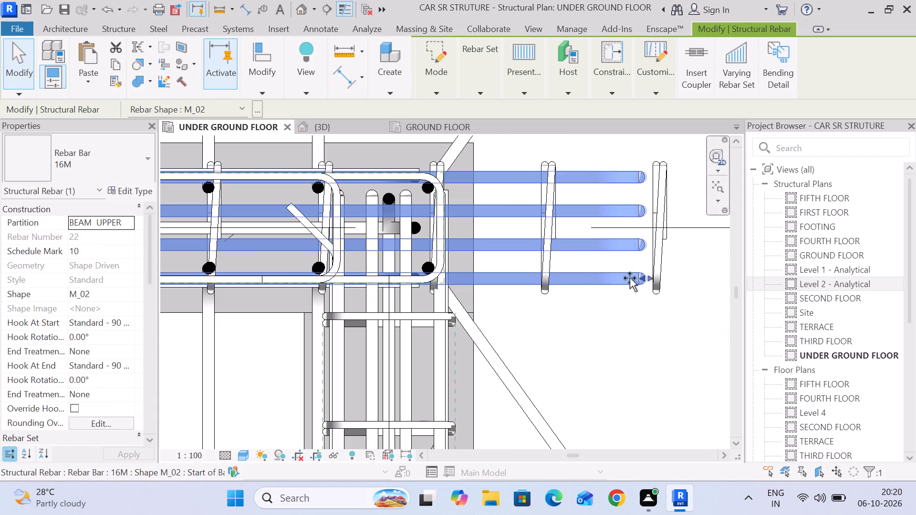
pyautogui.moveTo(630, 278); pyautogui.dragTo(421, 279)
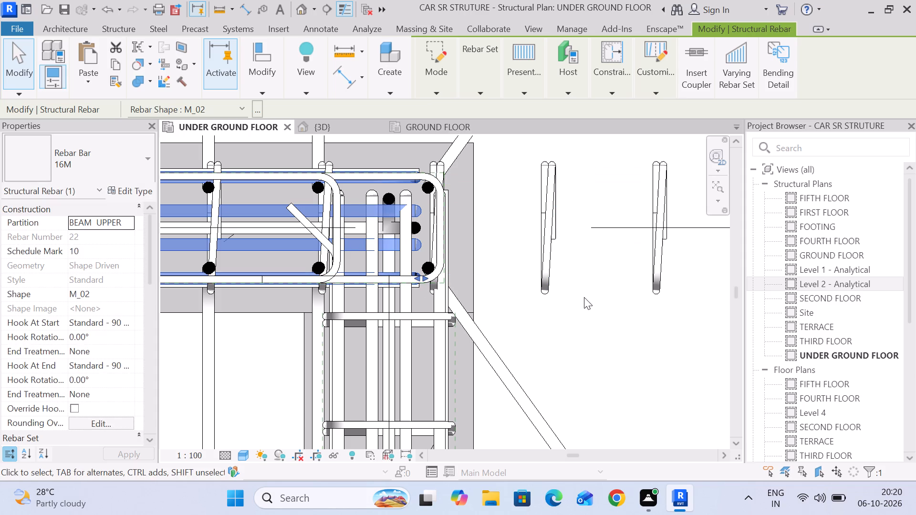
pyautogui.moveTo(421, 278); pyautogui.dragTo(427, 278)
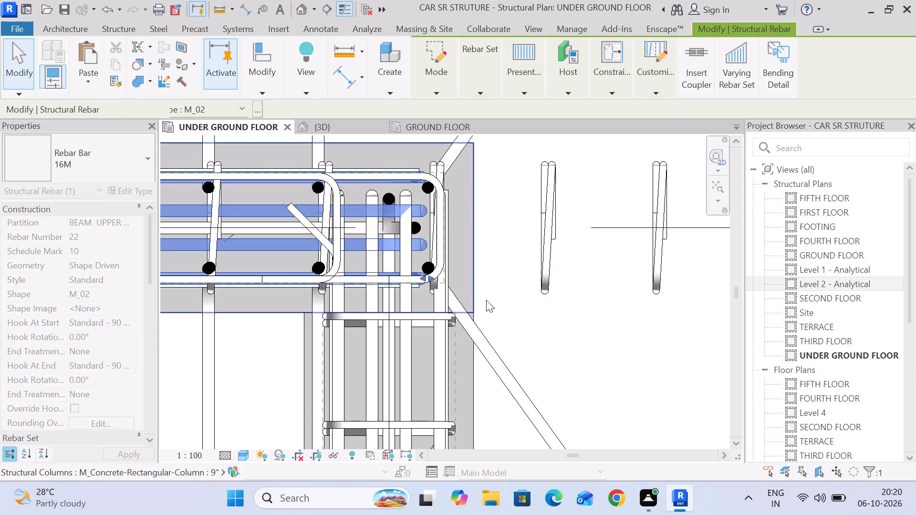
pyautogui.click(591, 320)
# Shorten the copied 10M stirrup set of the grid 11 beam to remove the stirrups running past the column at grid L.
pyautogui.click(660, 283)
pyautogui.scroll(-6, 661, 283)
pyautogui.moveTo(661, 283); pyautogui.dragTo(433, 280, button='middle')
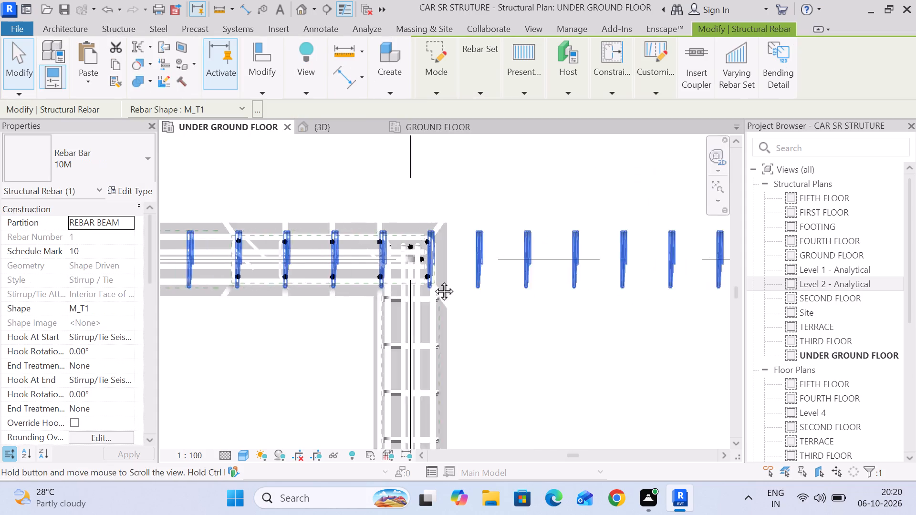
pyautogui.moveTo(433, 280); pyautogui.dragTo(378, 280, button='middle')
pyautogui.scroll(-5, 458, 296)
pyautogui.moveTo(587, 276); pyautogui.dragTo(416, 277)
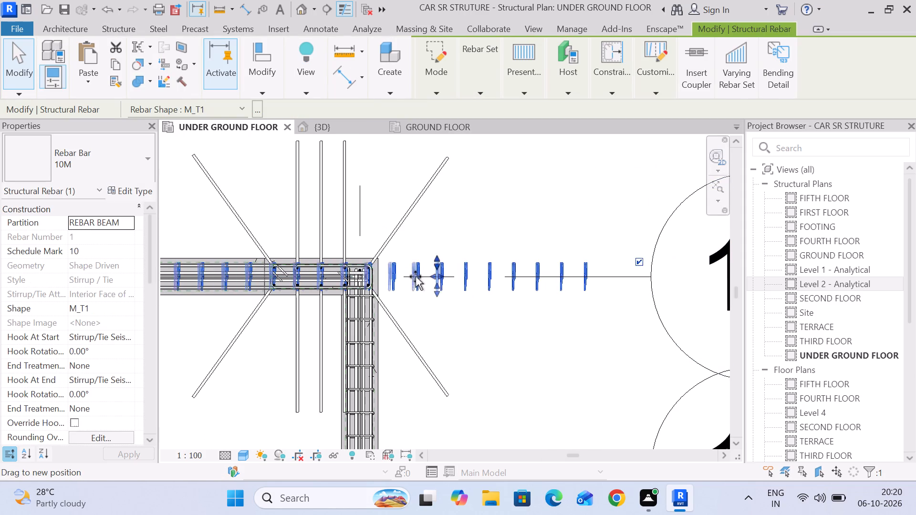
pyautogui.moveTo(416, 277); pyautogui.dragTo(409, 277)
pyautogui.scroll(12, 397, 296)
pyautogui.moveTo(375, 298); pyautogui.dragTo(501, 378, button='middle')
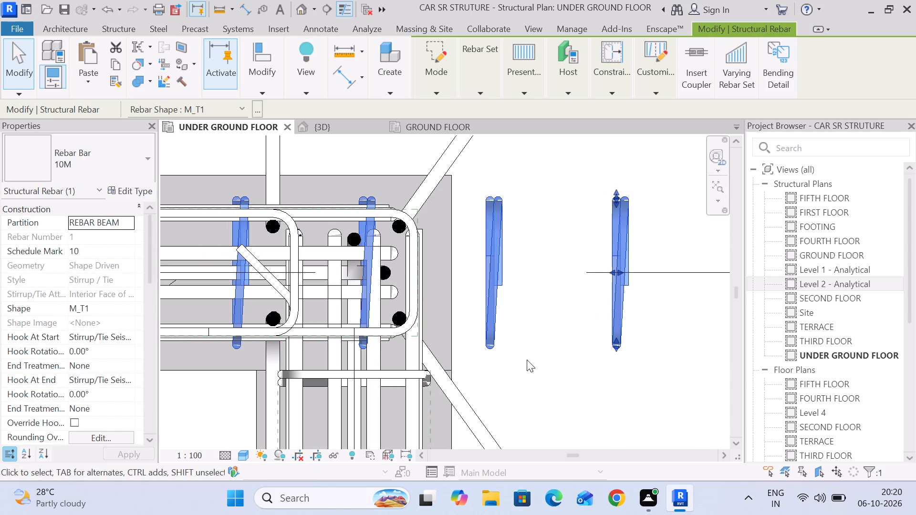
pyautogui.moveTo(616, 271); pyautogui.dragTo(269, 280)
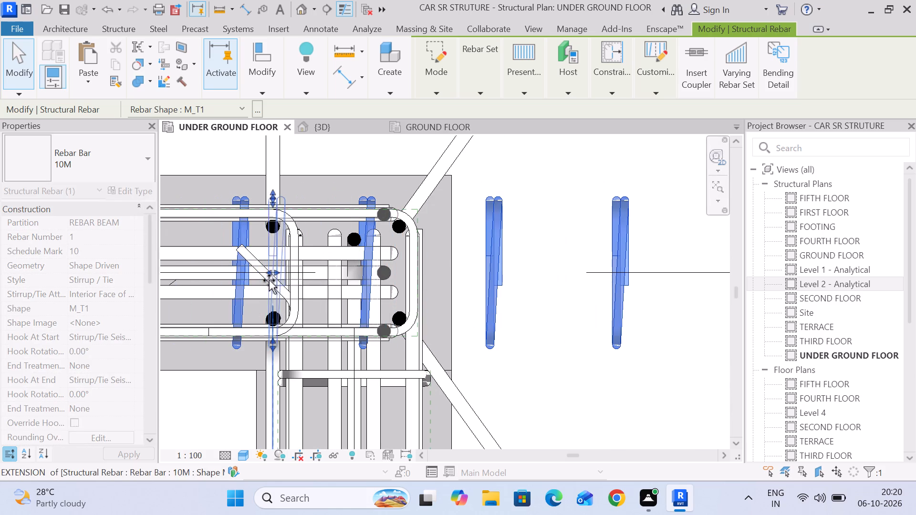
pyautogui.moveTo(269, 280); pyautogui.dragTo(232, 283)
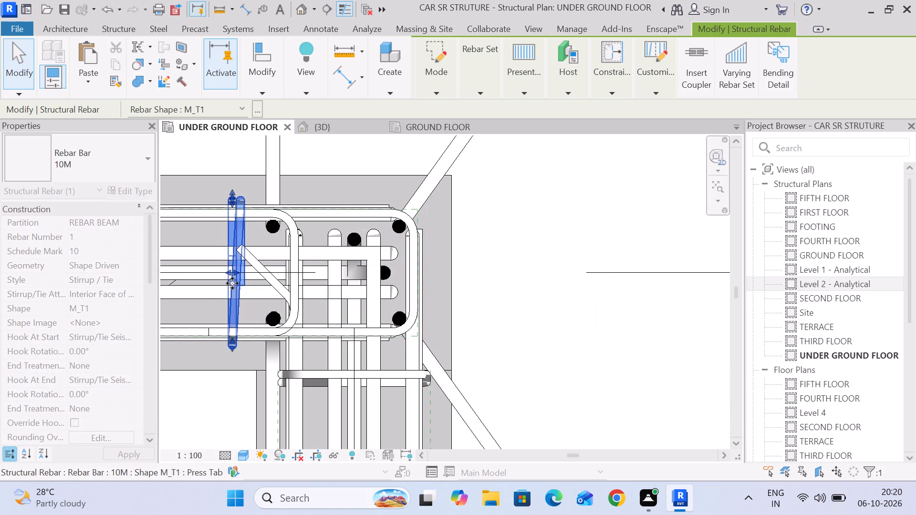
# Copy the four rebar sets of the grid 11 beam between grids K and L onto the grid 9 beam.
pyautogui.scroll(-10, 233, 284)
pyautogui.moveTo(233, 284); pyautogui.dragTo(435, 234, button='middle')
pyautogui.click(575, 288)
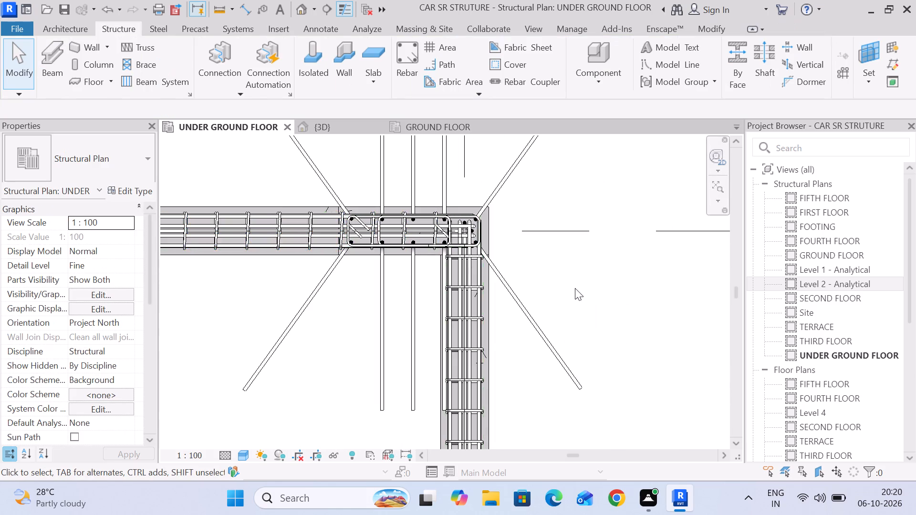
pyautogui.scroll(-13, 575, 288)
pyautogui.moveTo(510, 376); pyautogui.dragTo(511, 289, button='middle')
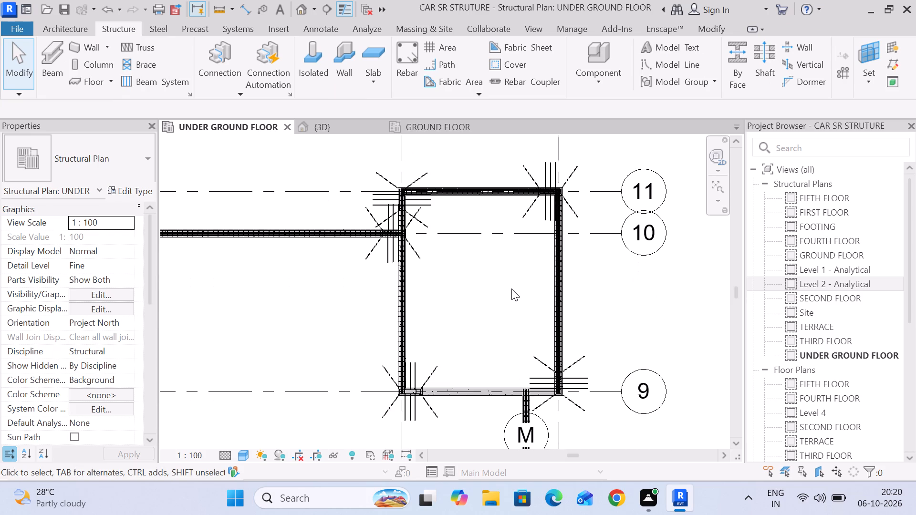
pyautogui.moveTo(491, 213); pyautogui.dragTo(481, 169)
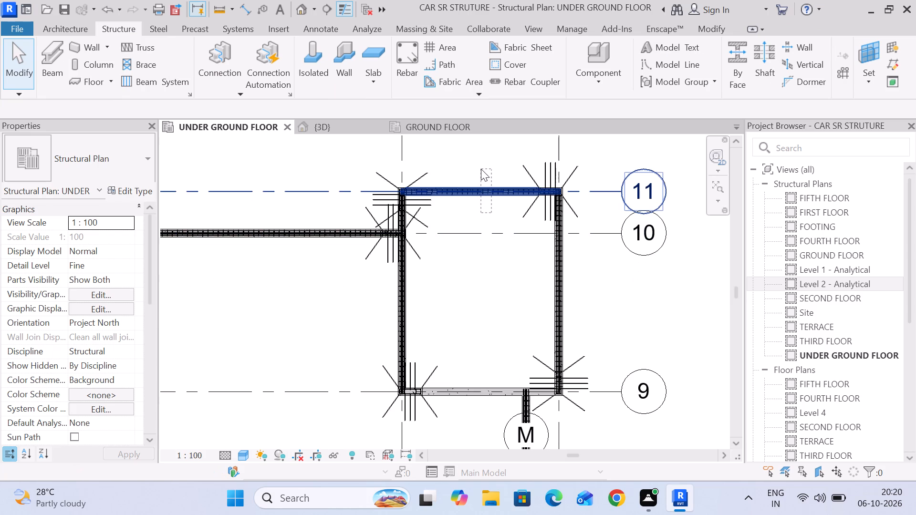
pyautogui.moveTo(481, 169); pyautogui.dragTo(478, 168)
pyautogui.click(607, 64)
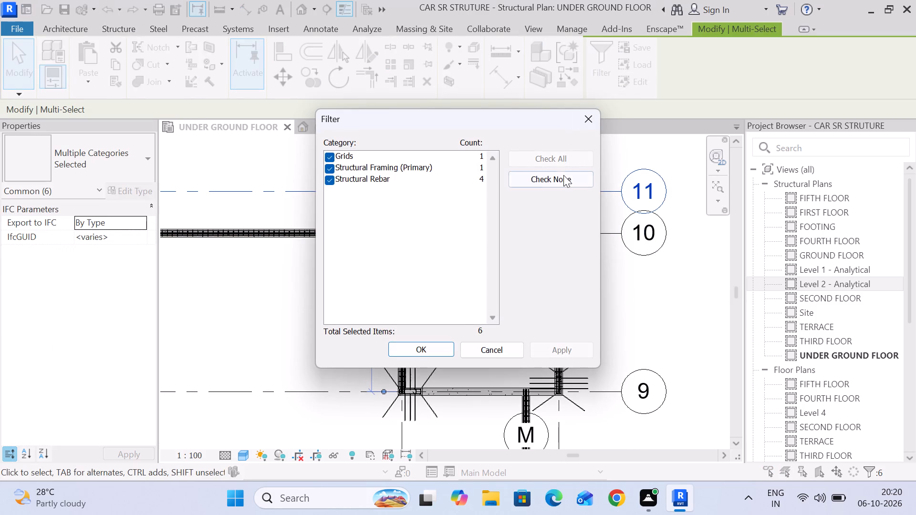
pyautogui.click(563, 177)
pyautogui.click(329, 179)
pyautogui.click(415, 346)
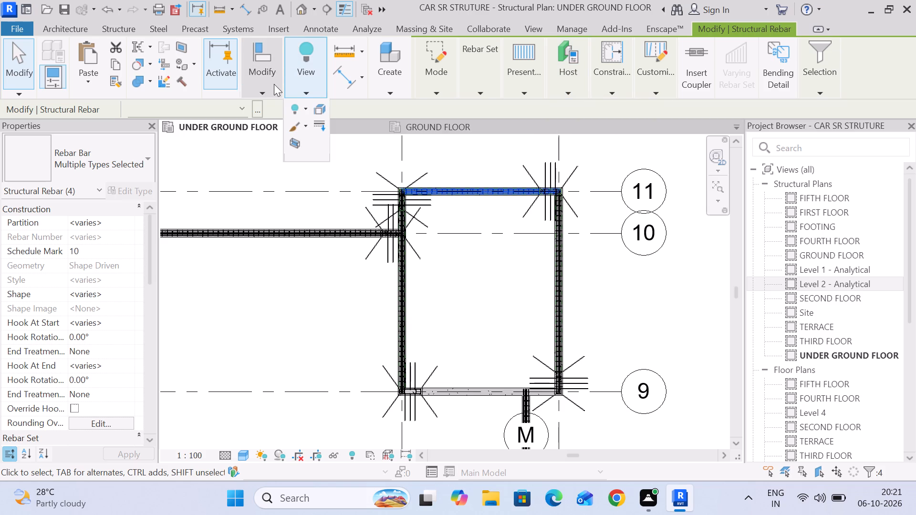
pyautogui.click(274, 84)
pyautogui.click(290, 140)
pyautogui.scroll(7, 390, 182)
pyautogui.scroll(2, 419, 224)
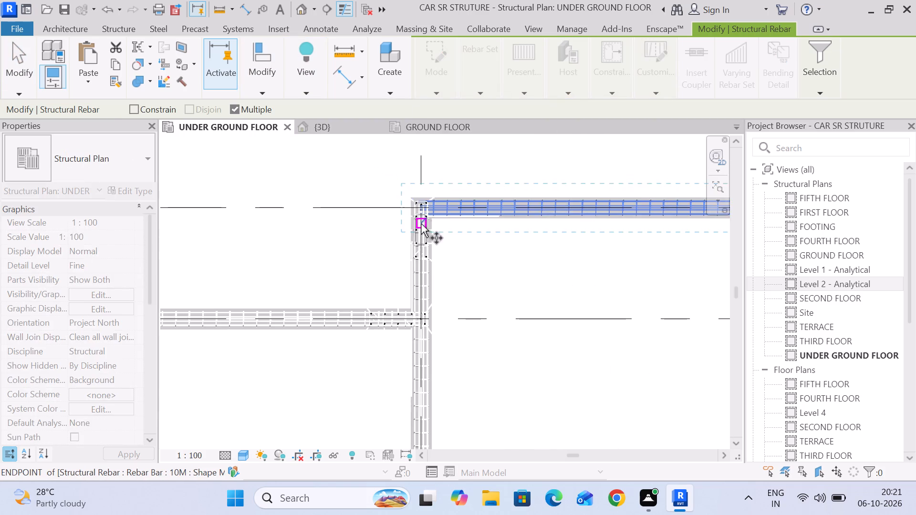
pyautogui.scroll(12, 421, 224)
pyautogui.click(374, 147)
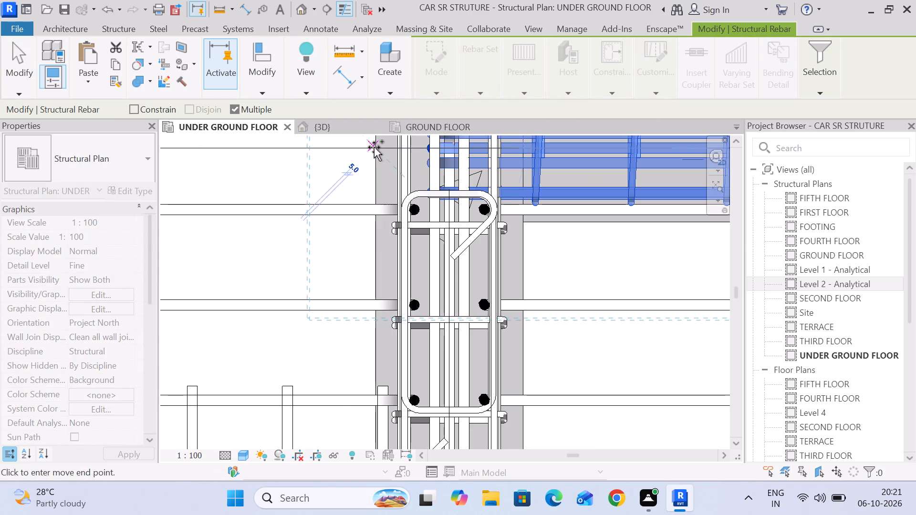
pyautogui.scroll(-13, 405, 305)
pyautogui.moveTo(376, 381); pyautogui.dragTo(377, 220, button='middle')
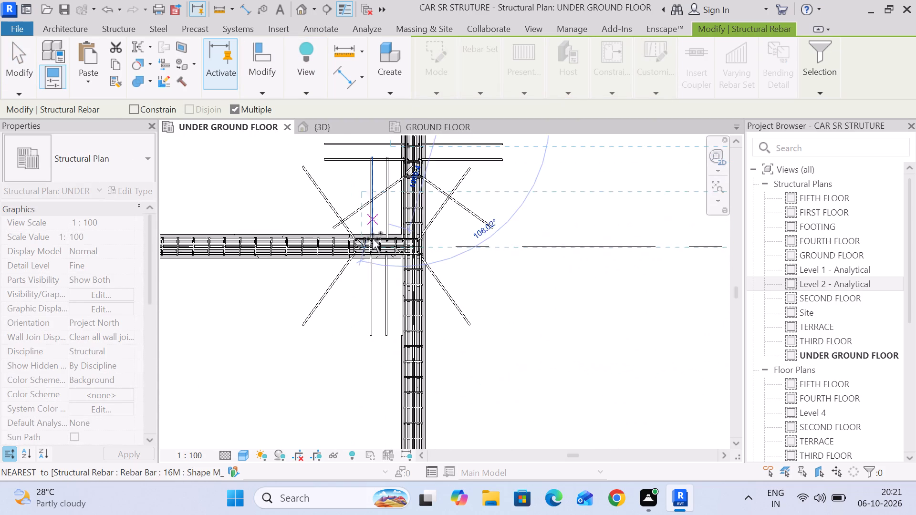
pyautogui.scroll(-5, 365, 360)
pyautogui.moveTo(358, 366); pyautogui.dragTo(358, 193, button='middle')
pyautogui.scroll(5, 373, 379)
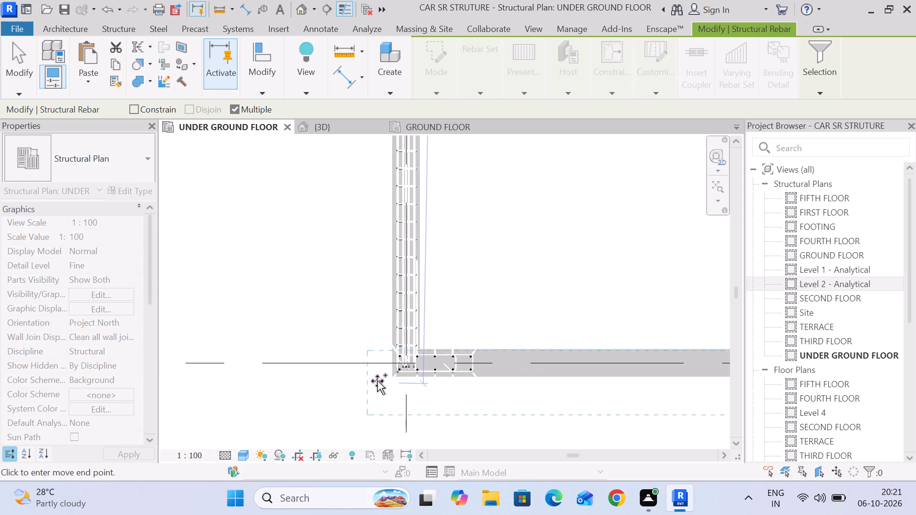
pyautogui.scroll(9, 377, 381)
pyautogui.click(408, 328)
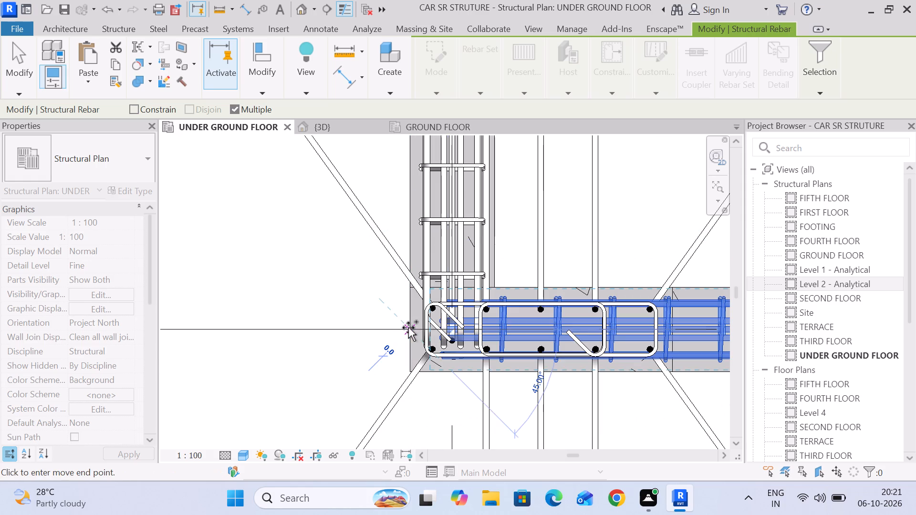
pyautogui.click(18, 67)
# Examine the copied reinforcement along the grid 9 beam between grids K and L and at its beam junctions.
pyautogui.scroll(-5, 297, 272)
pyautogui.moveTo(295, 272); pyautogui.dragTo(151, 185, button='middle')
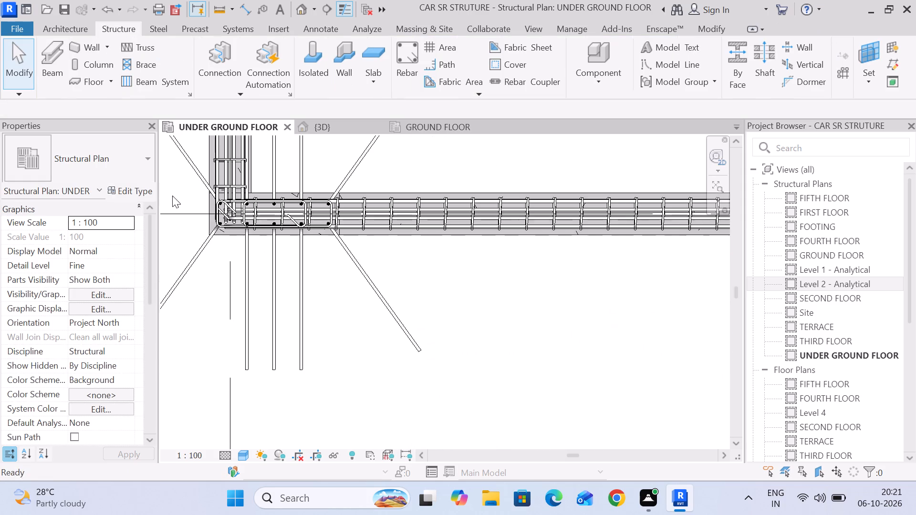
pyautogui.moveTo(552, 257); pyautogui.dragTo(341, 257, button='middle')
pyautogui.scroll(-5, 339, 255)
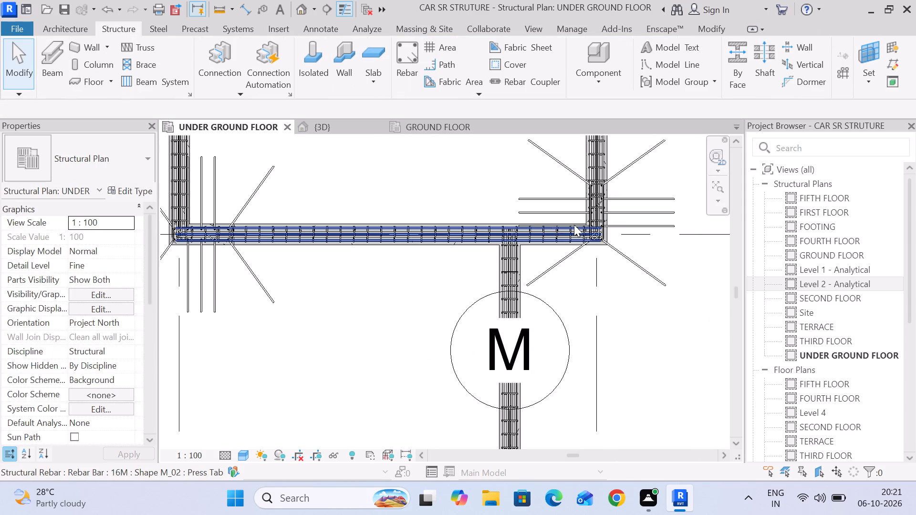
pyautogui.scroll(5, 577, 225)
pyautogui.moveTo(454, 276); pyautogui.dragTo(517, 243, button='middle')
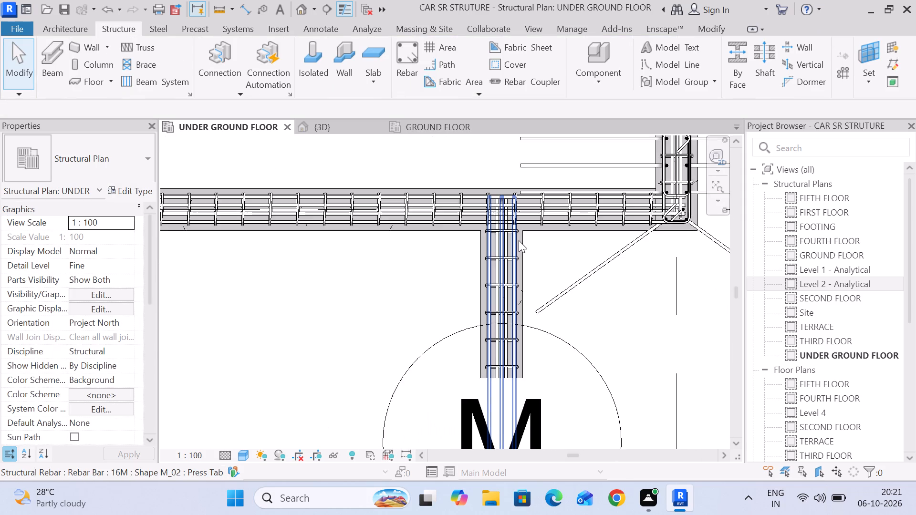
pyautogui.scroll(-12, 519, 240)
pyautogui.moveTo(455, 177); pyautogui.dragTo(456, 294, button='middle')
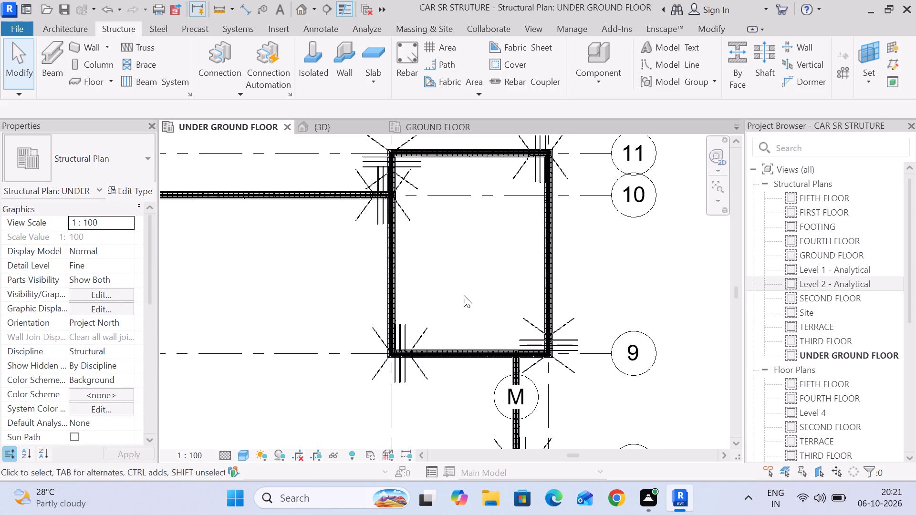
pyautogui.scroll(-3, 464, 295)
pyautogui.moveTo(464, 295); pyautogui.dragTo(466, 251, button='middle')
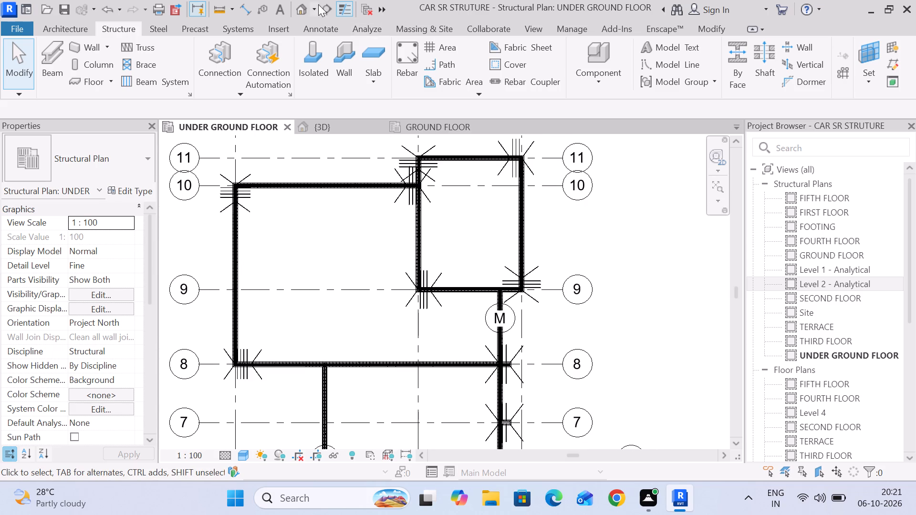
# Draw a section across the grid 11 and grid 9 beams between grids K and L, facing grid K, with its depth stopping short of grid K.
pyautogui.click(327, 5)
pyautogui.moveTo(494, 250); pyautogui.dragTo(482, 302, button='middle')
pyautogui.click(457, 184)
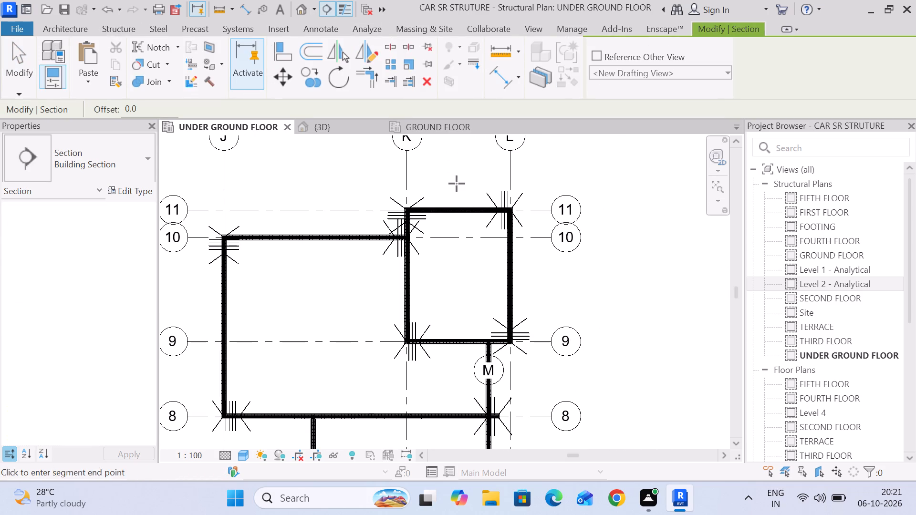
pyautogui.click(453, 364)
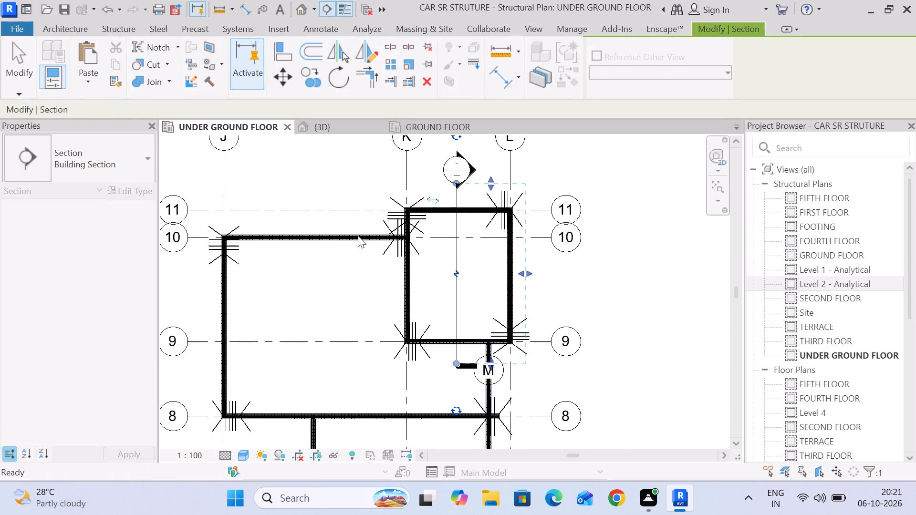
pyautogui.click(436, 201)
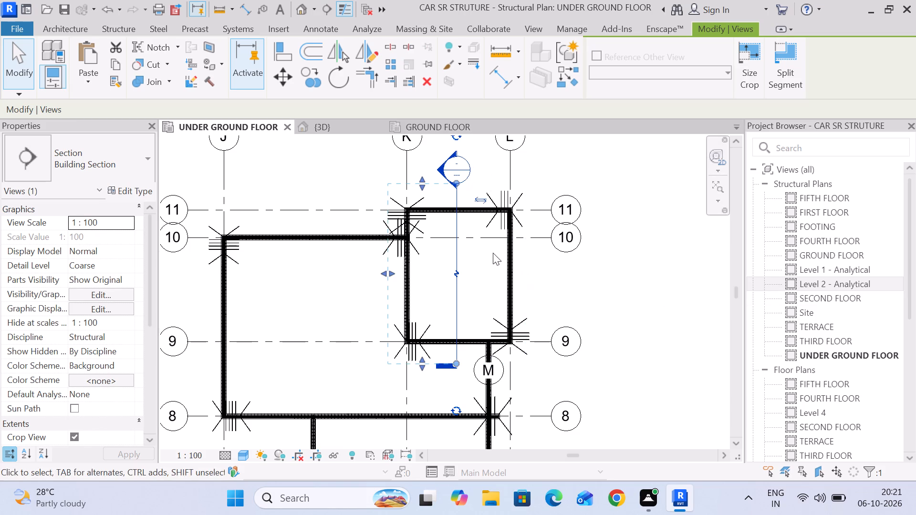
pyautogui.moveTo(383, 275); pyautogui.dragTo(432, 274)
# In the new section's view, set the rebar cover of the grid 11 and grid 9 GROUND FLOOR beams to beam <25 mm>.
pyautogui.rightClick(440, 304)
pyautogui.click(483, 130)
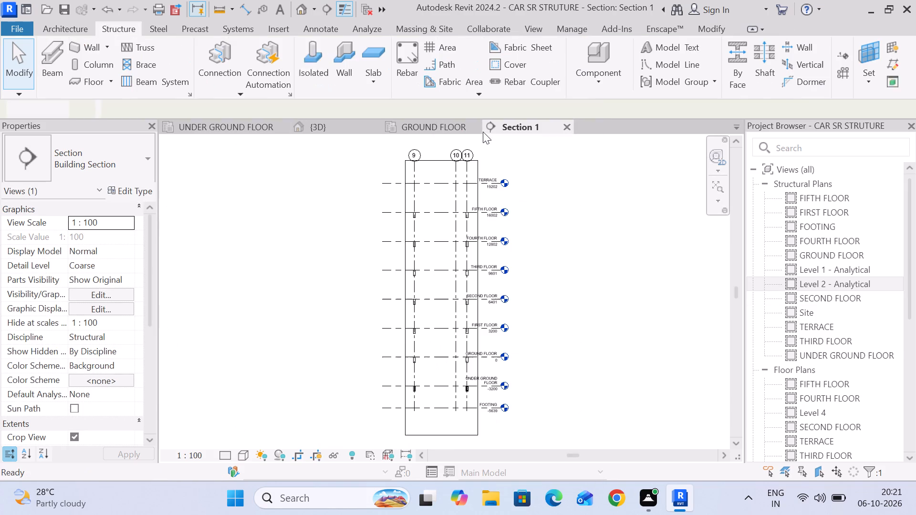
pyautogui.scroll(6, 448, 423)
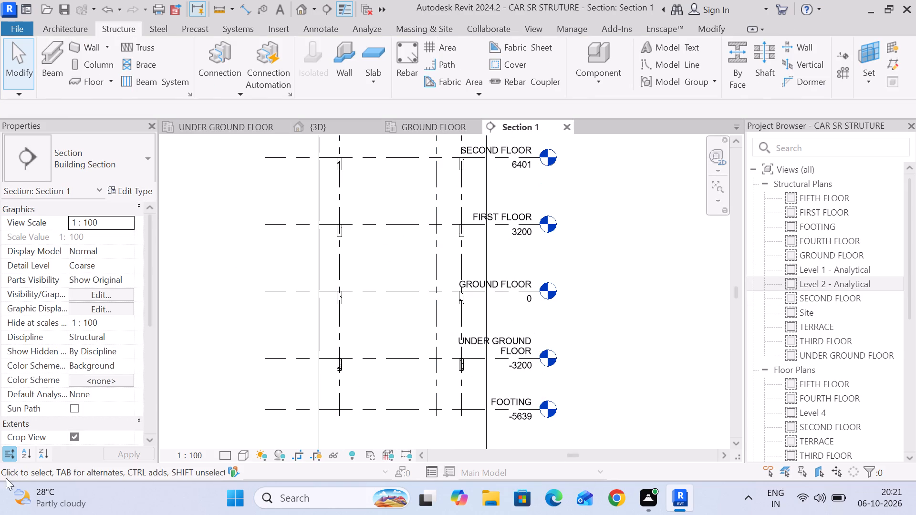
pyautogui.click(500, 65)
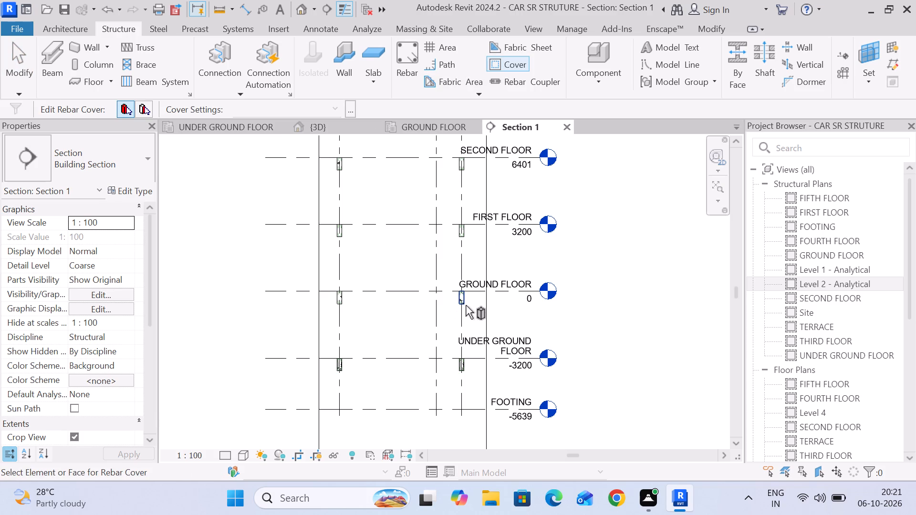
pyautogui.click(464, 302)
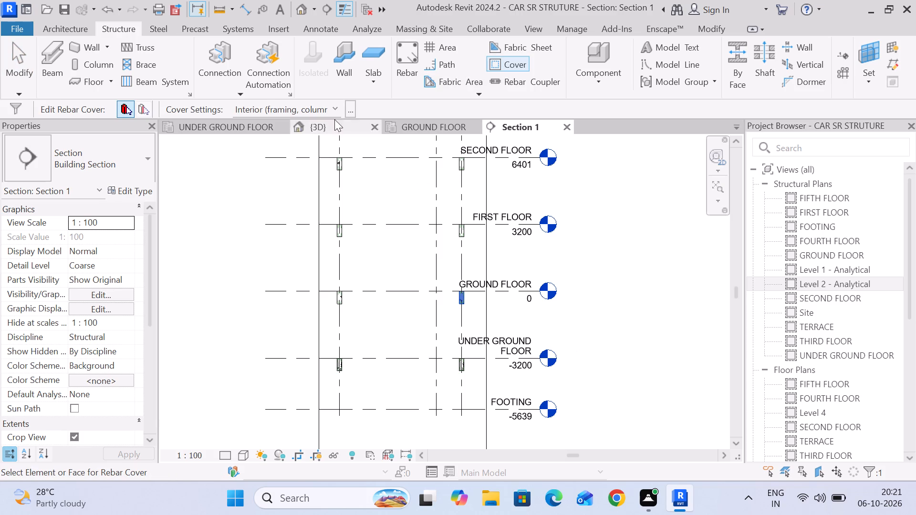
pyautogui.click(331, 108)
pyautogui.click(306, 120)
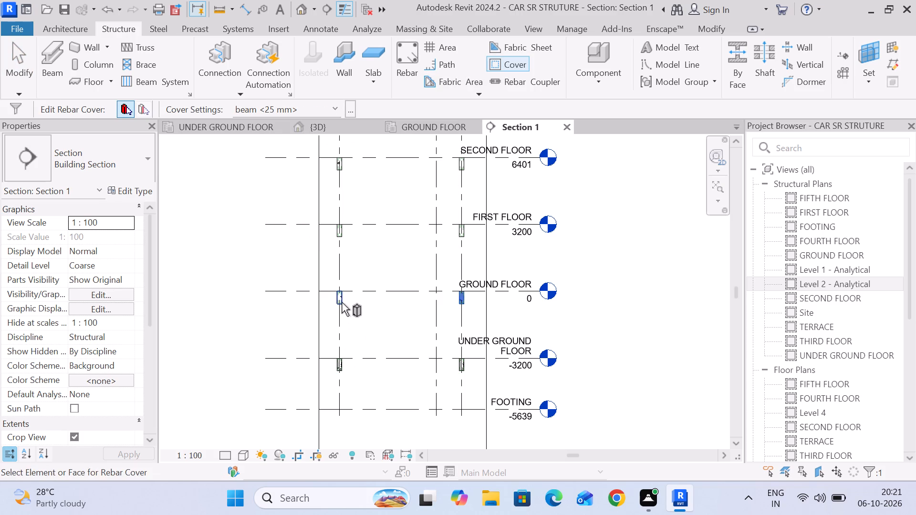
pyautogui.click(342, 302)
pyautogui.click(308, 112)
pyautogui.click(310, 122)
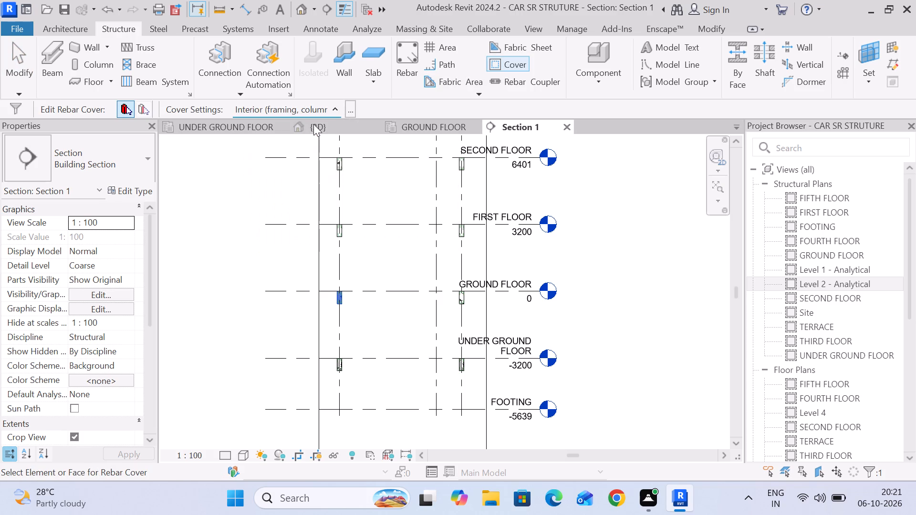
# Set the rebar cover of the grid 11 beams at FIRST FLOOR, SECOND FLOOR and THIRD FLOOR to beam <25 mm>.
pyautogui.click(462, 238)
pyautogui.moveTo(429, 231); pyautogui.dragTo(421, 291, button='middle')
pyautogui.scroll(1, 421, 291)
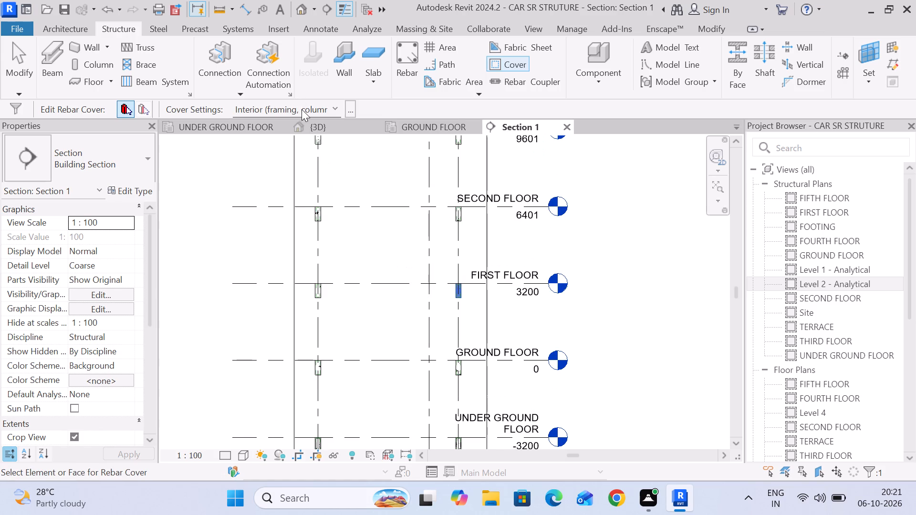
pyautogui.click(302, 109)
pyautogui.click(303, 124)
pyautogui.click(456, 220)
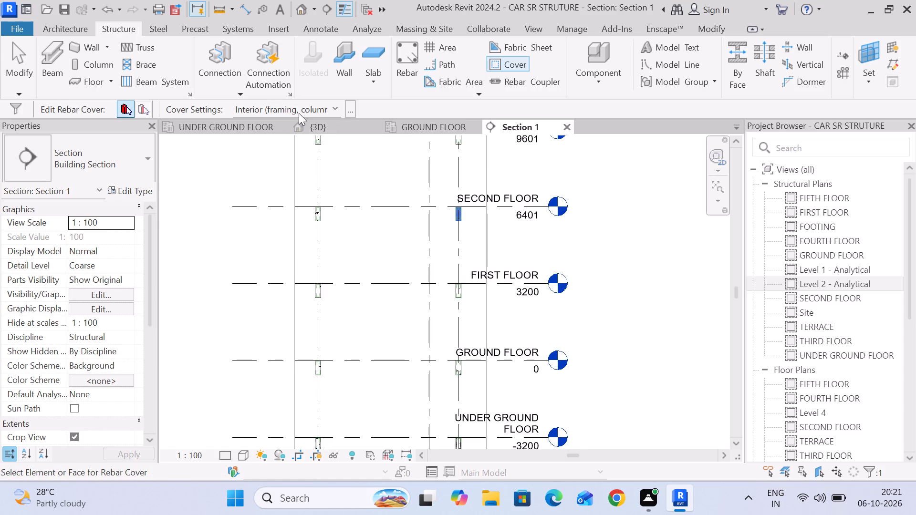
pyautogui.click(299, 113)
pyautogui.click(293, 123)
pyautogui.moveTo(465, 177); pyautogui.dragTo(473, 252, button='middle')
pyautogui.click(466, 217)
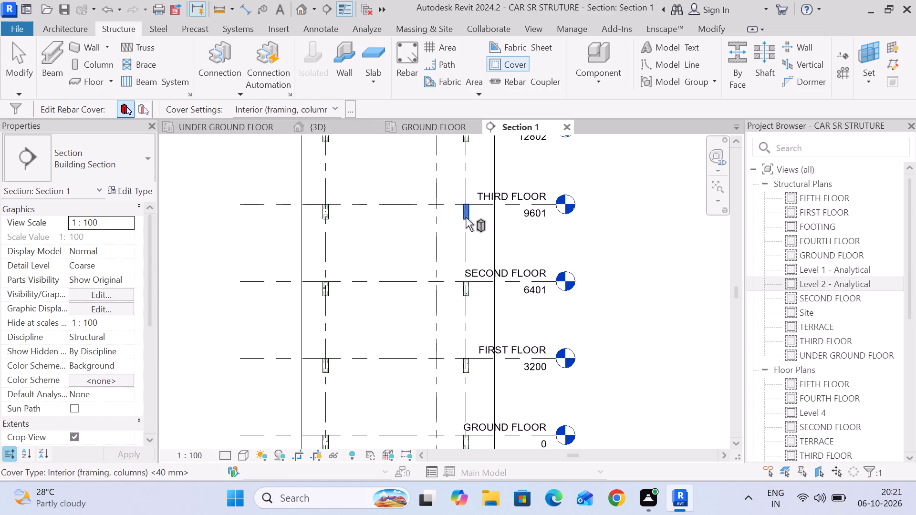
pyautogui.click(311, 106)
pyautogui.click(311, 121)
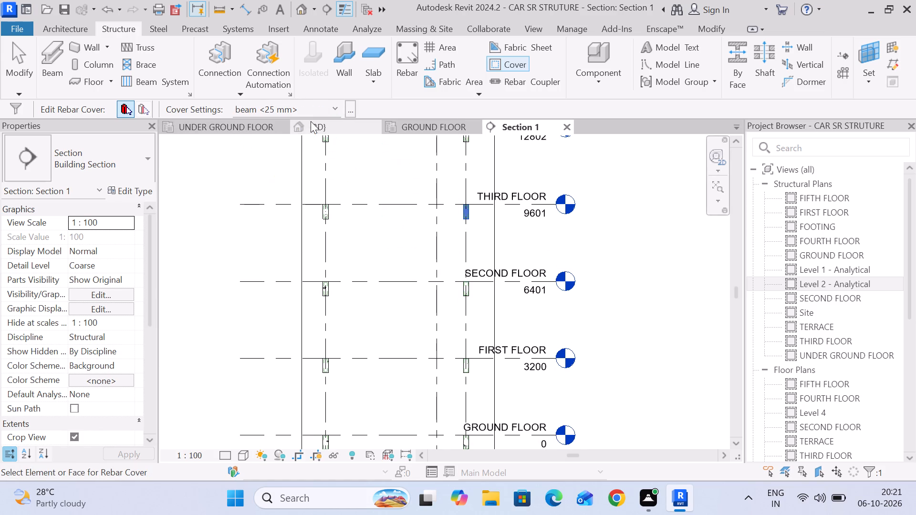
# Set the rebar cover of the grid 11 beams at FOURTH FLOOR and FIFTH FLOOR to beam <25 mm>.
pyautogui.moveTo(462, 242); pyautogui.dragTo(435, 344, button='middle')
pyautogui.click(442, 246)
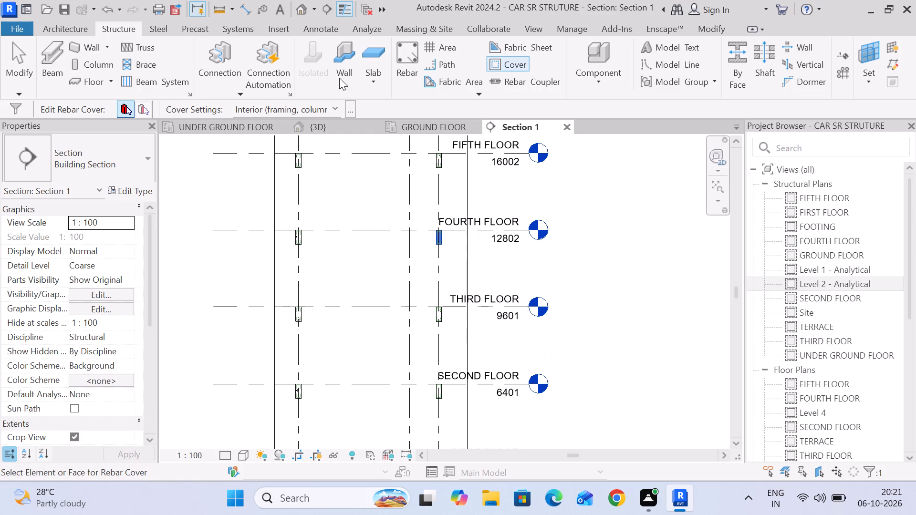
pyautogui.click(314, 112)
pyautogui.click(311, 127)
pyautogui.click(436, 163)
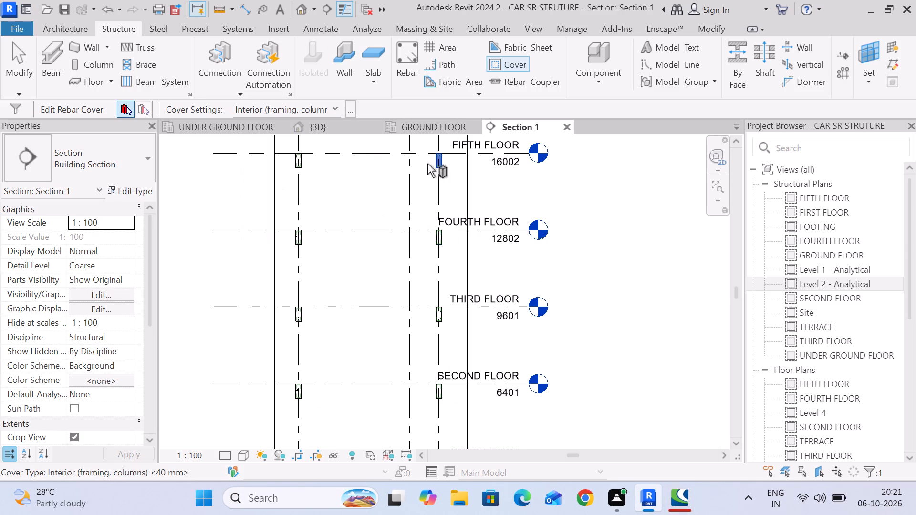
pyautogui.click(299, 106)
pyautogui.click(297, 124)
# Set the rebar cover of the grid 9 beams at FIFTH FLOOR, FOURTH FLOOR and THIRD FLOOR to beam <25 mm>.
pyautogui.moveTo(382, 157); pyautogui.dragTo(379, 269, button='middle')
pyautogui.moveTo(293, 276); pyautogui.dragTo(349, 224, button='middle')
pyautogui.scroll(2, 344, 223)
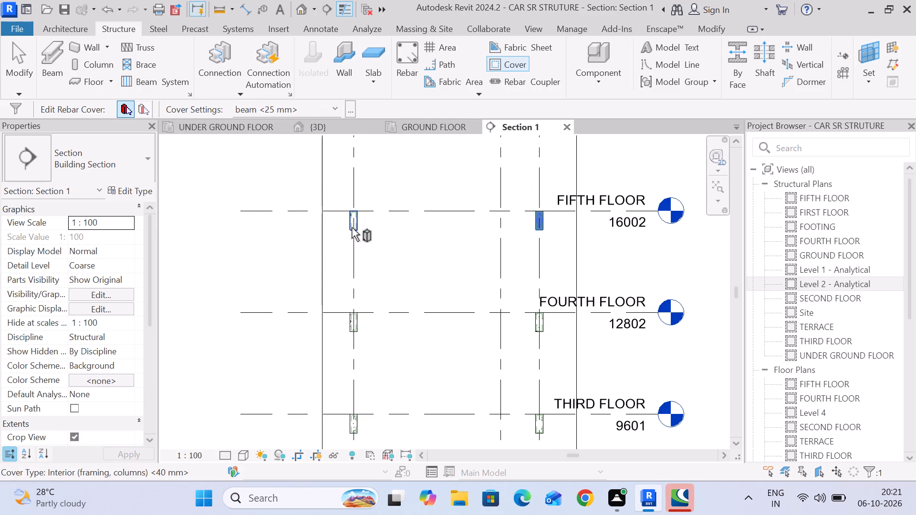
pyautogui.click(352, 227)
pyautogui.click(312, 110)
pyautogui.click(308, 124)
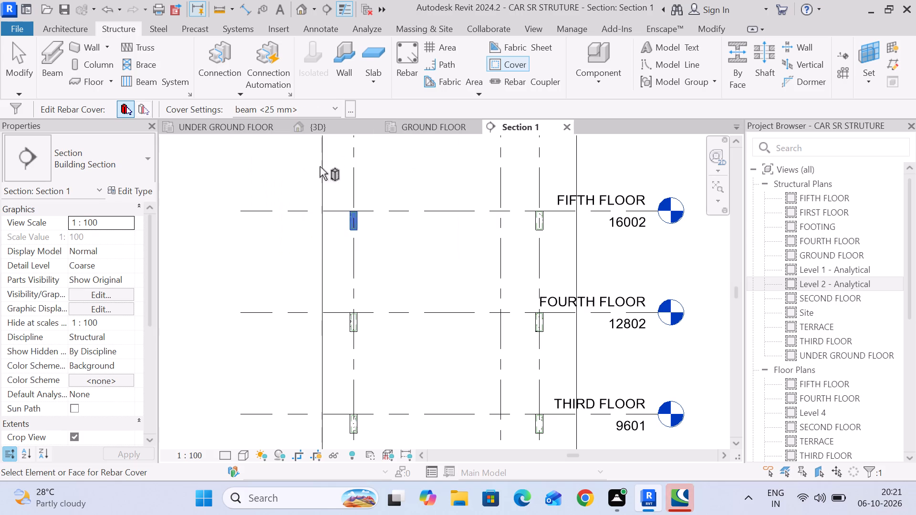
pyautogui.moveTo(400, 298); pyautogui.dragTo(398, 196, button='middle')
pyautogui.click(353, 231)
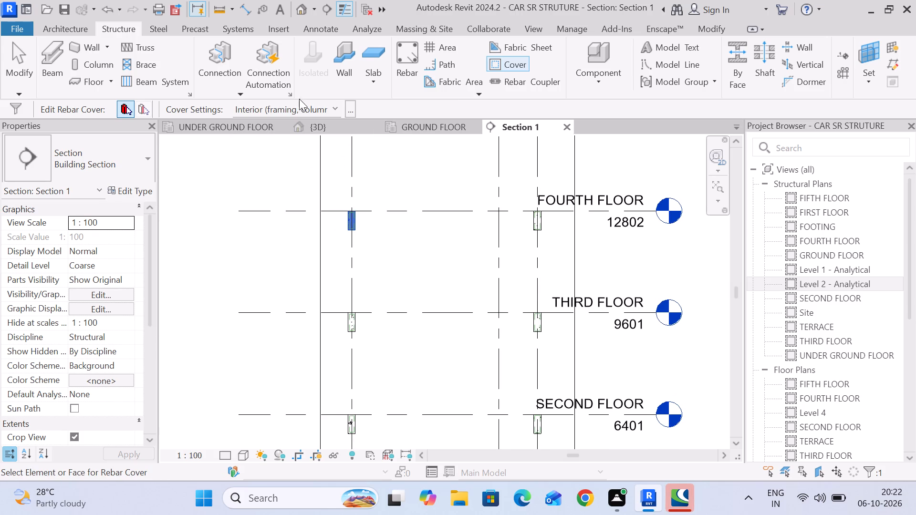
pyautogui.click(306, 110)
pyautogui.click(304, 125)
pyautogui.moveTo(357, 235); pyautogui.dragTo(359, 132, button='middle')
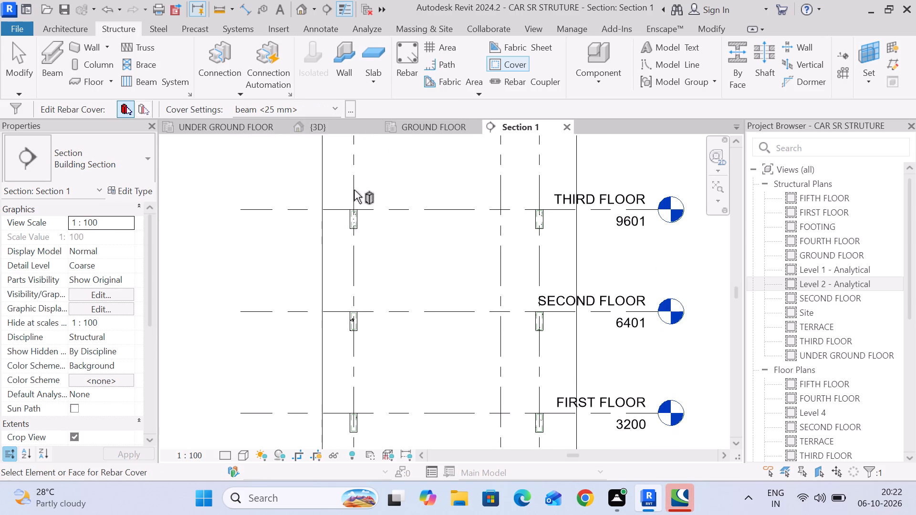
pyautogui.click(353, 227)
pyautogui.click(309, 111)
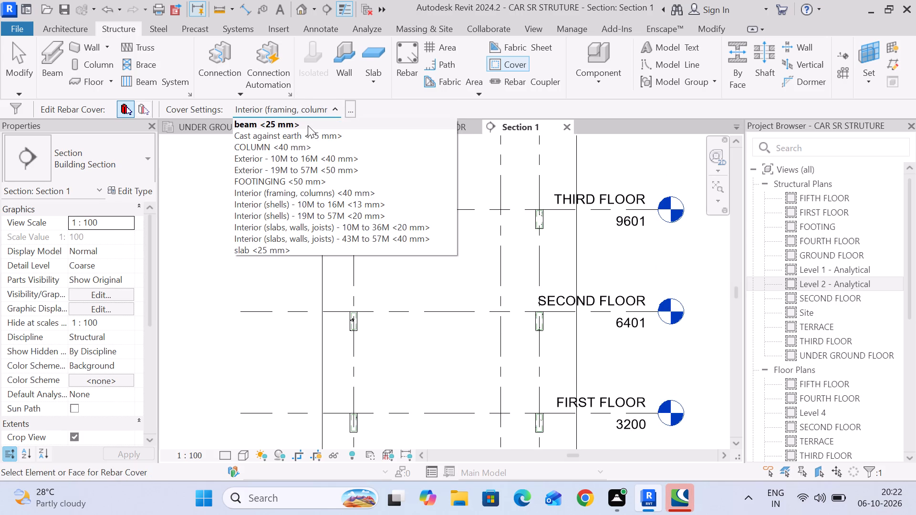
pyautogui.click(308, 125)
# Set the rebar cover of the grid 9 beams at SECOND FLOOR, FIRST FLOOR and GROUND FLOOR to beam <25 mm>.
pyautogui.moveTo(378, 236); pyautogui.dragTo(365, 137, button='middle')
pyautogui.click(338, 231)
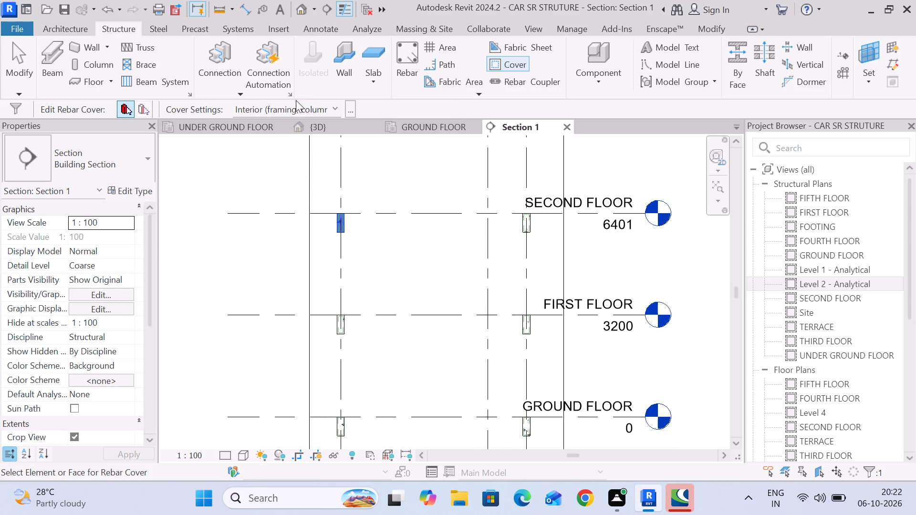
pyautogui.click(300, 109)
pyautogui.click(299, 123)
pyautogui.moveTo(373, 226); pyautogui.dragTo(374, 129, button='middle')
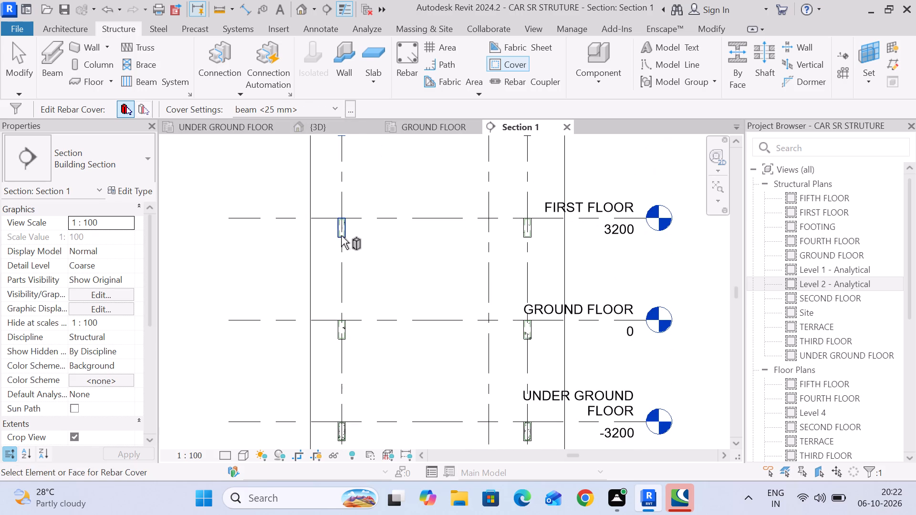
pyautogui.click(341, 236)
pyautogui.click(301, 110)
pyautogui.click(298, 130)
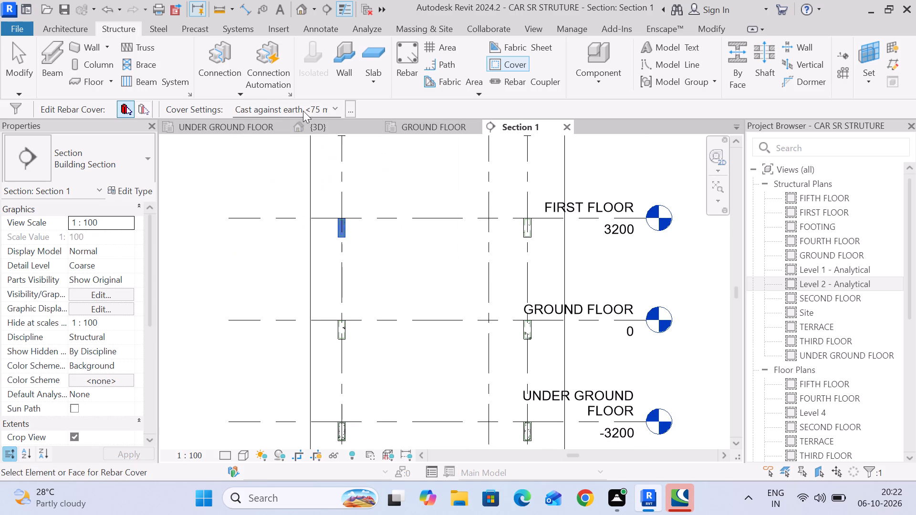
pyautogui.click(304, 110)
pyautogui.click(298, 124)
pyautogui.moveTo(349, 198); pyautogui.dragTo(347, 103, button='middle')
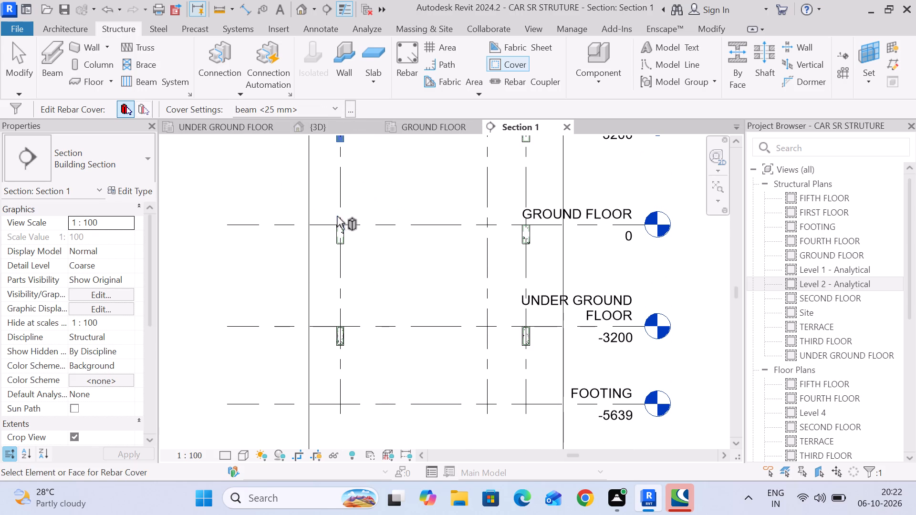
pyautogui.click(348, 245)
pyautogui.click(318, 105)
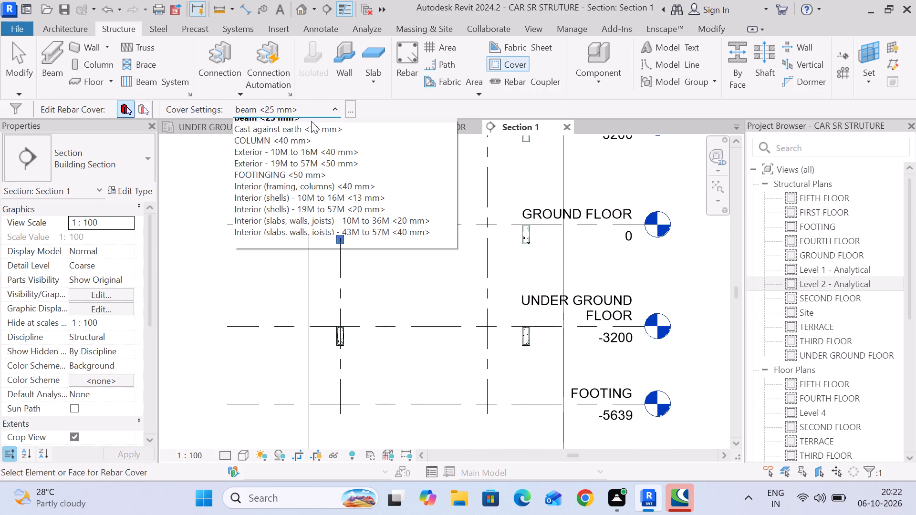
pyautogui.click(311, 121)
pyautogui.click(29, 57)
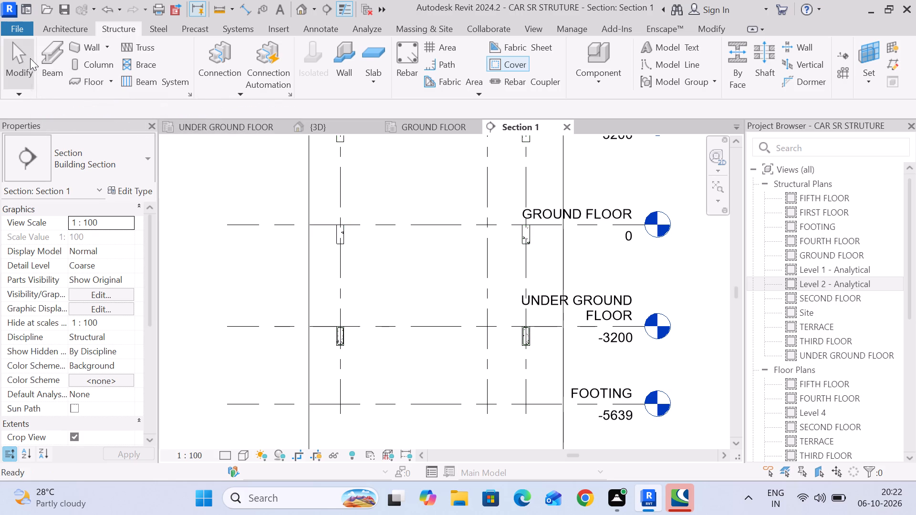
# Filter the grid 11 UNDER GROUND FLOOR beam selection to Structural Rebar and copy it from the beam's bottom midpoint to the GROUND FLOOR beam.
pyautogui.scroll(-5, 263, 234)
pyautogui.scroll(12, 398, 280)
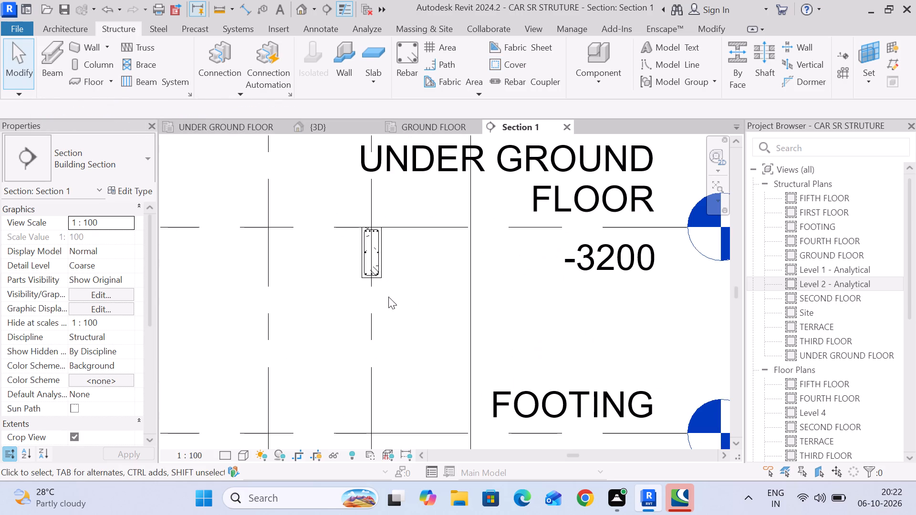
pyautogui.moveTo(393, 302); pyautogui.dragTo(352, 214)
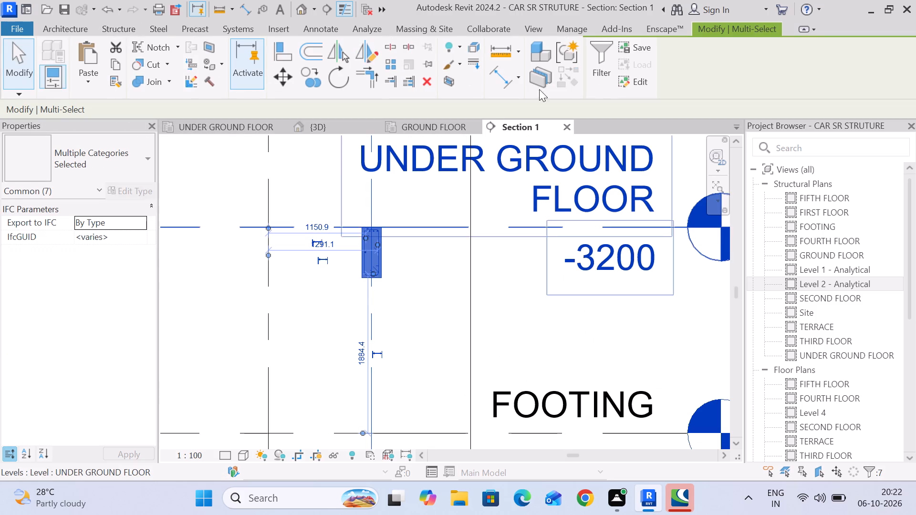
pyautogui.click(604, 63)
pyautogui.click(546, 178)
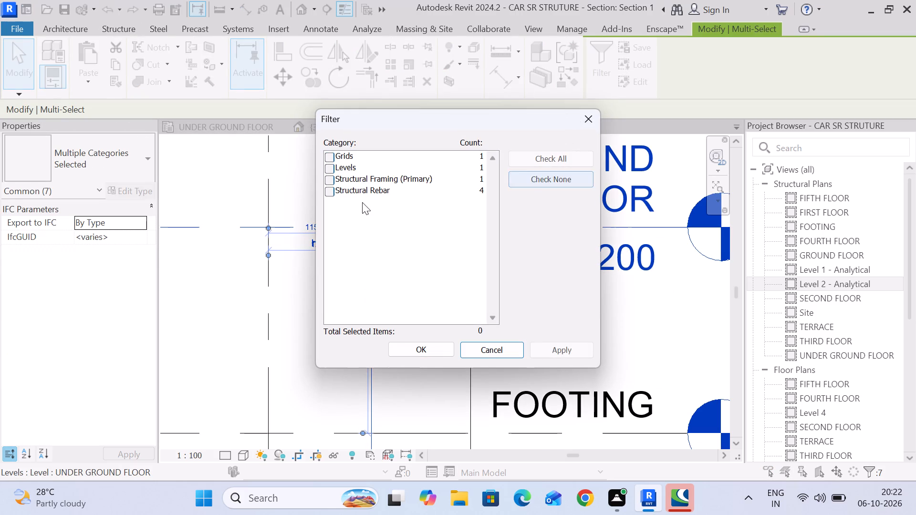
pyautogui.click(328, 192)
pyautogui.click(428, 344)
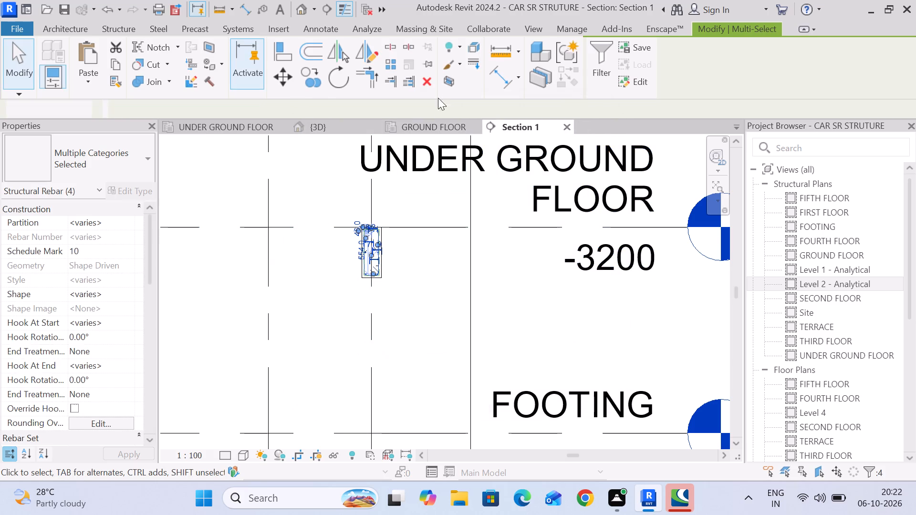
pyautogui.click(262, 92)
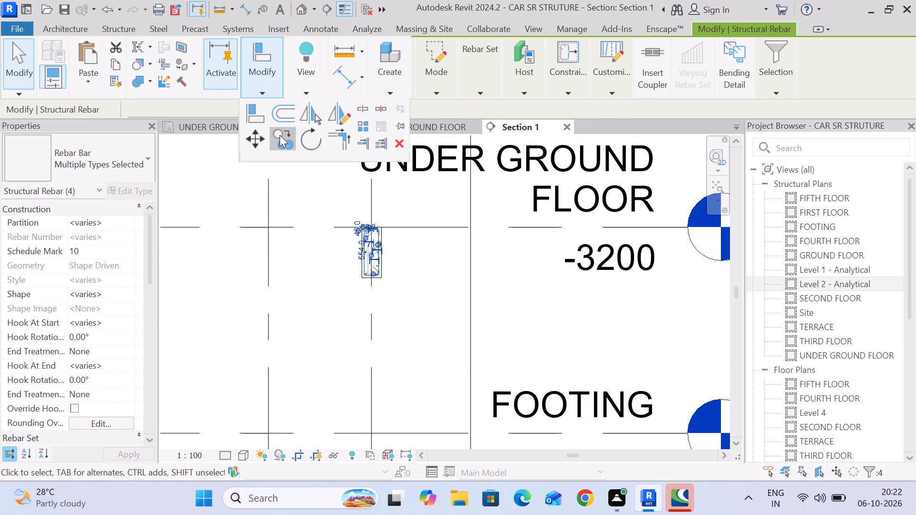
pyautogui.click(280, 135)
pyautogui.scroll(6, 375, 289)
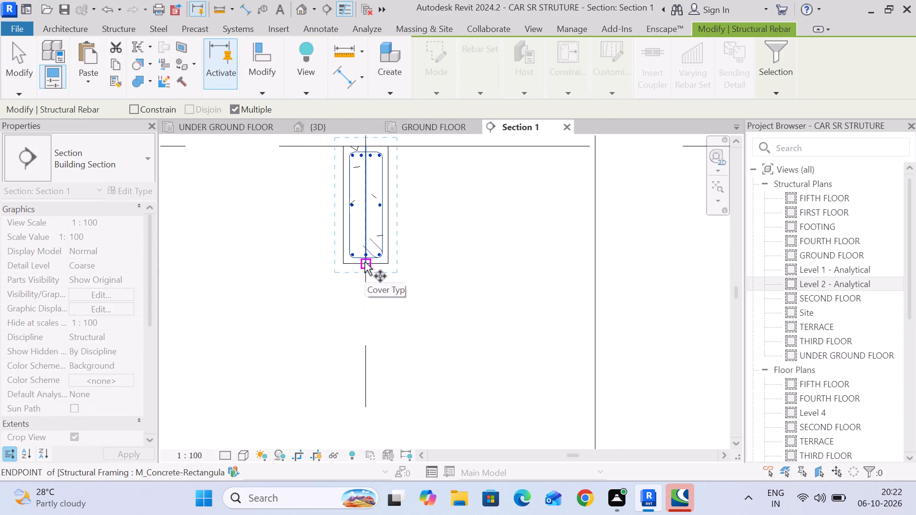
pyautogui.click(364, 262)
pyautogui.scroll(-6, 364, 262)
pyautogui.moveTo(361, 185); pyautogui.dragTo(361, 401, button='middle')
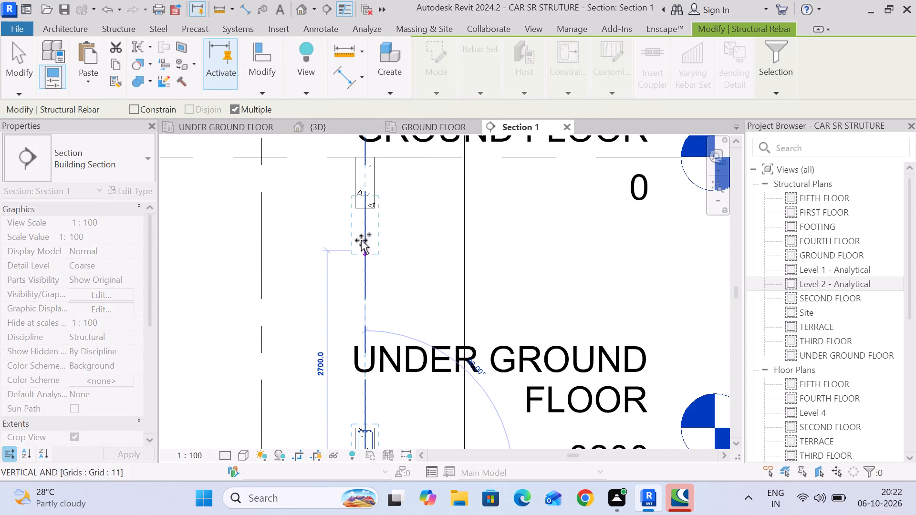
pyautogui.click(364, 206)
# Continue the multiple copy of the rebar onto the grid 11 beams at FIRST FLOOR, SECOND FLOOR and THIRD FLOOR, matching bottom midpoints.
pyautogui.scroll(-5, 373, 215)
pyautogui.moveTo(372, 216); pyautogui.dragTo(372, 399, button='middle')
pyautogui.scroll(11, 356, 237)
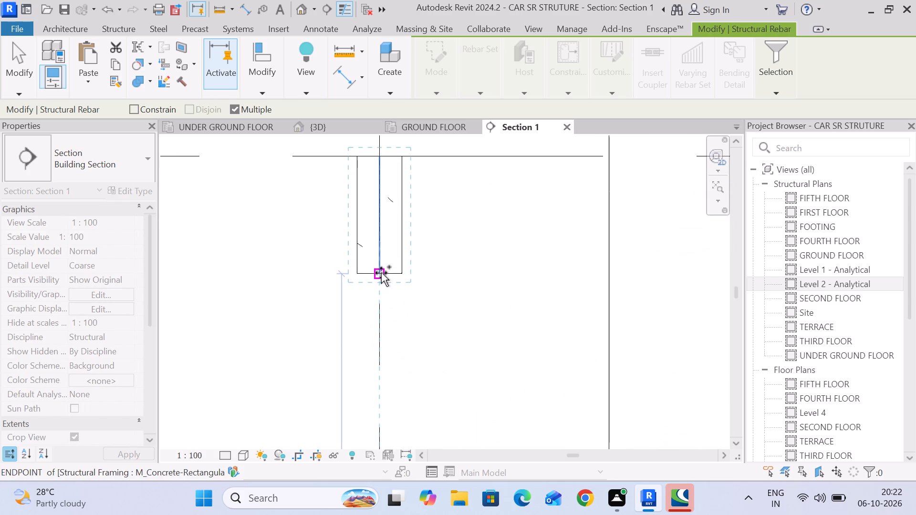
pyautogui.click(379, 273)
pyautogui.scroll(-7, 379, 273)
pyautogui.moveTo(380, 195); pyautogui.dragTo(380, 304, button='middle')
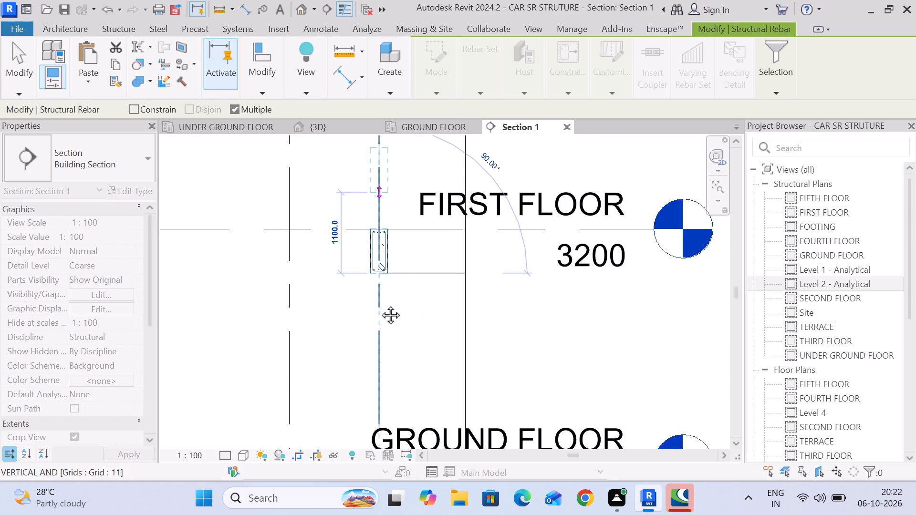
pyautogui.moveTo(380, 304); pyautogui.dragTo(381, 435, button='middle')
pyautogui.scroll(6, 380, 279)
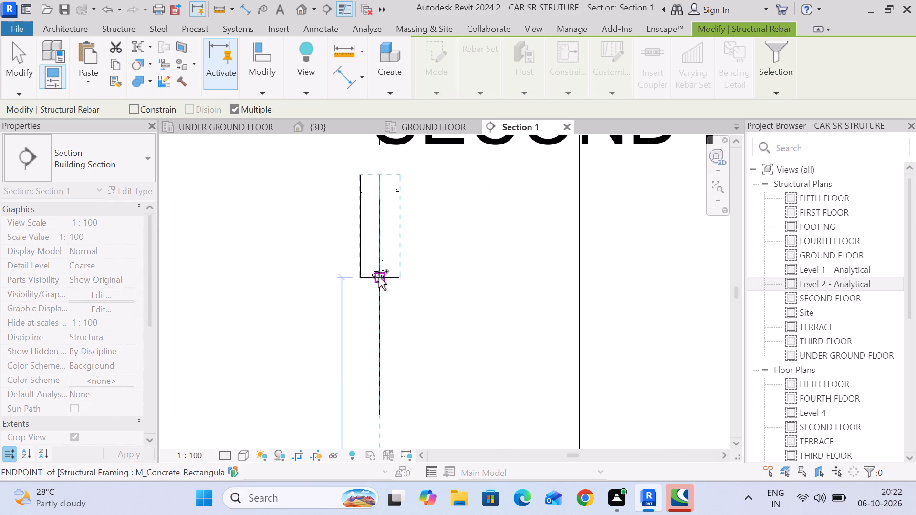
pyautogui.click(379, 277)
pyautogui.scroll(-10, 379, 277)
pyautogui.moveTo(379, 277); pyautogui.dragTo(387, 452, button='middle')
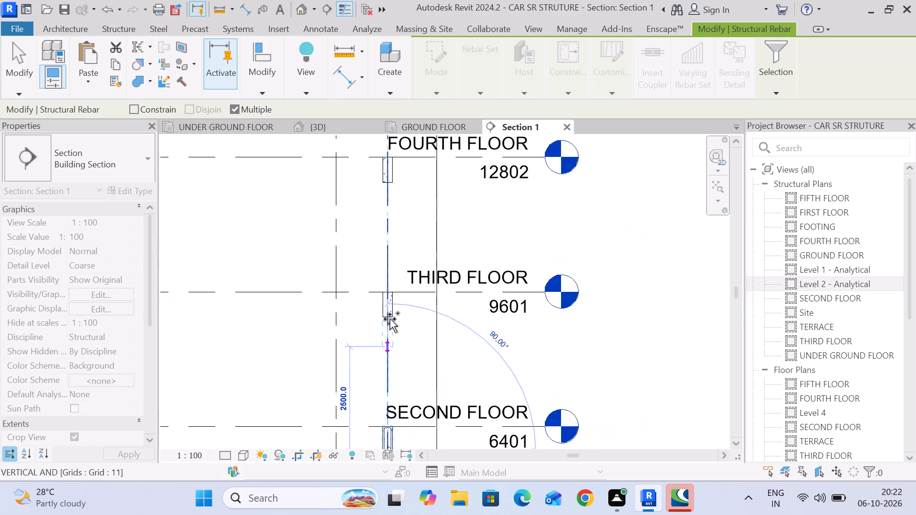
pyautogui.scroll(10, 390, 313)
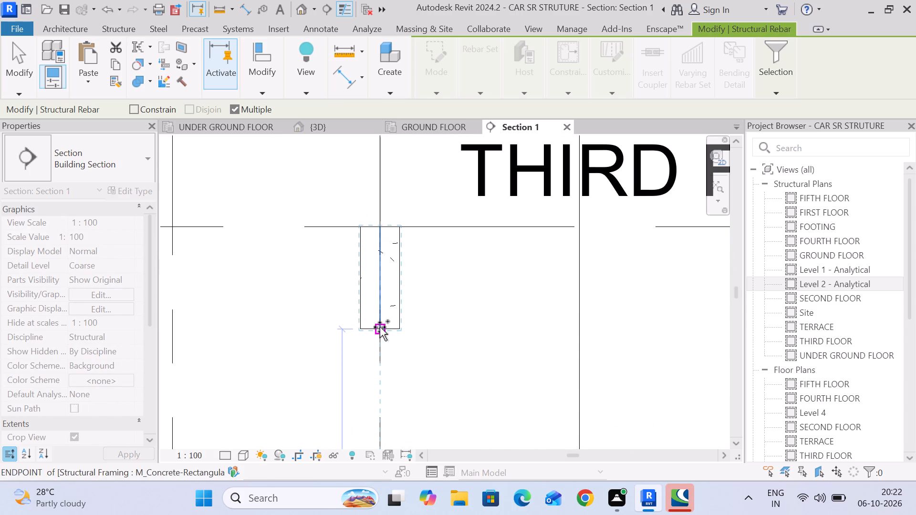
pyautogui.click(380, 327)
# Place copies of the rebar in the grid 11 beams at FOURTH FLOOR and FIFTH FLOOR.
pyautogui.scroll(-6, 385, 326)
pyautogui.moveTo(385, 330); pyautogui.dragTo(390, 423, button='middle')
pyautogui.moveTo(382, 232); pyautogui.dragTo(382, 370, button='middle')
pyautogui.scroll(5, 381, 328)
pyautogui.click(392, 326)
pyautogui.scroll(-4, 394, 326)
pyautogui.moveTo(395, 334); pyautogui.dragTo(396, 418, button='middle')
pyautogui.moveTo(379, 196); pyautogui.dragTo(379, 351, button='middle')
pyautogui.scroll(4, 387, 319)
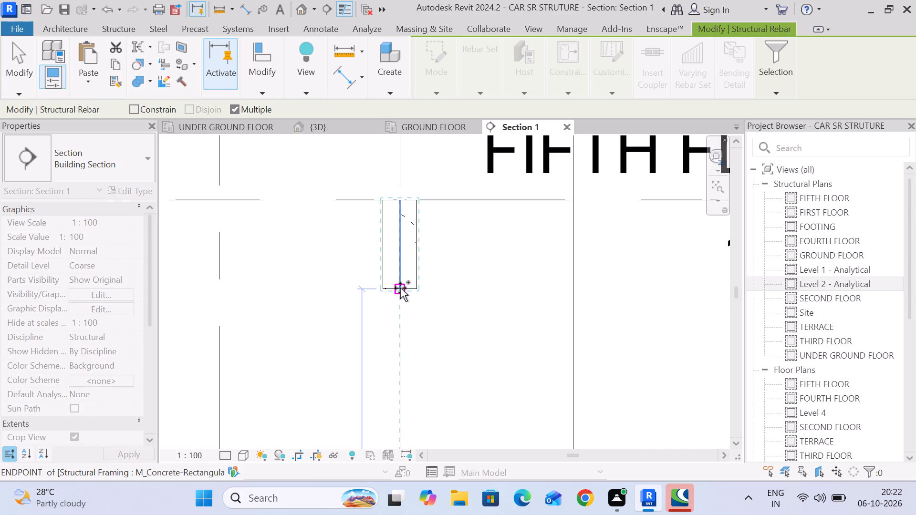
pyautogui.click(400, 288)
# Place copies of the rebar in the grid 9 beams at FIFTH FLOOR, FOURTH FLOOR and THIRD FLOOR, at each bottom midpoint.
pyautogui.scroll(-6, 400, 288)
pyautogui.scroll(-5, 400, 204)
pyautogui.moveTo(335, 258); pyautogui.dragTo(417, 262, button='middle')
pyautogui.scroll(11, 299, 257)
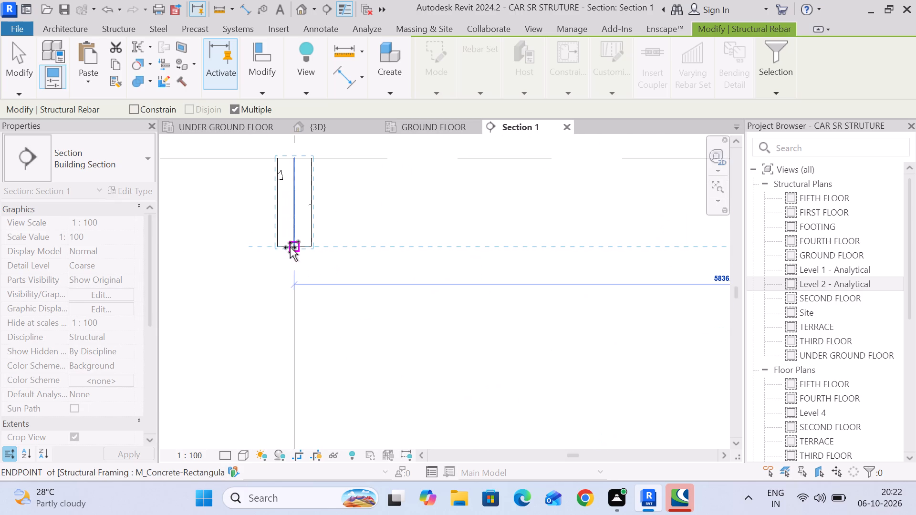
pyautogui.click(295, 245)
pyautogui.scroll(-5, 324, 350)
pyautogui.moveTo(323, 353); pyautogui.dragTo(382, 193, button='middle')
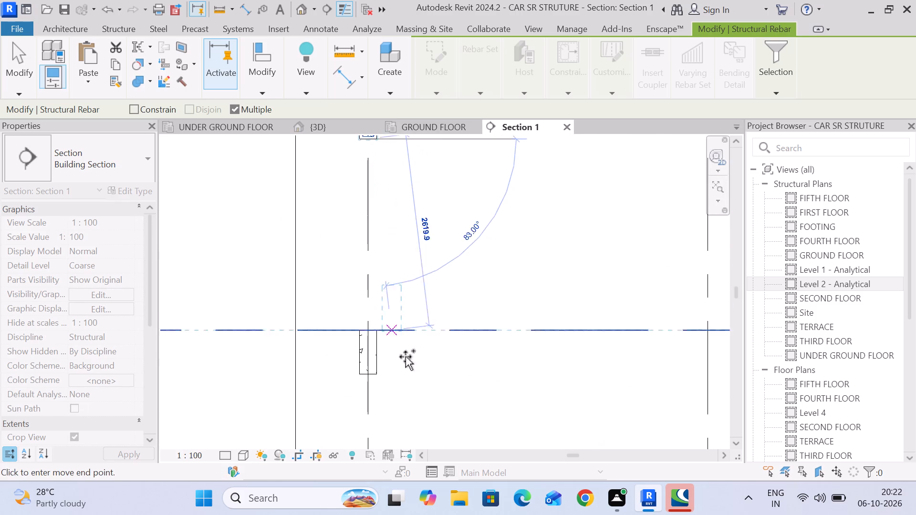
pyautogui.moveTo(407, 363); pyautogui.dragTo(406, 234, button='middle')
pyautogui.scroll(6, 370, 237)
pyautogui.click(362, 252)
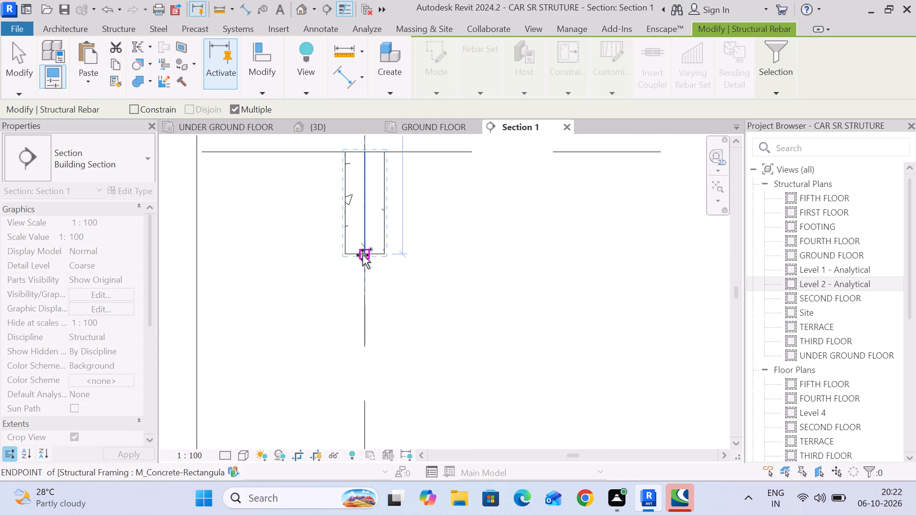
pyautogui.scroll(-6, 372, 278)
pyautogui.moveTo(410, 357); pyautogui.dragTo(416, 188, button='middle')
pyautogui.moveTo(401, 333); pyautogui.dragTo(402, 245, button='middle')
pyautogui.scroll(4, 401, 245)
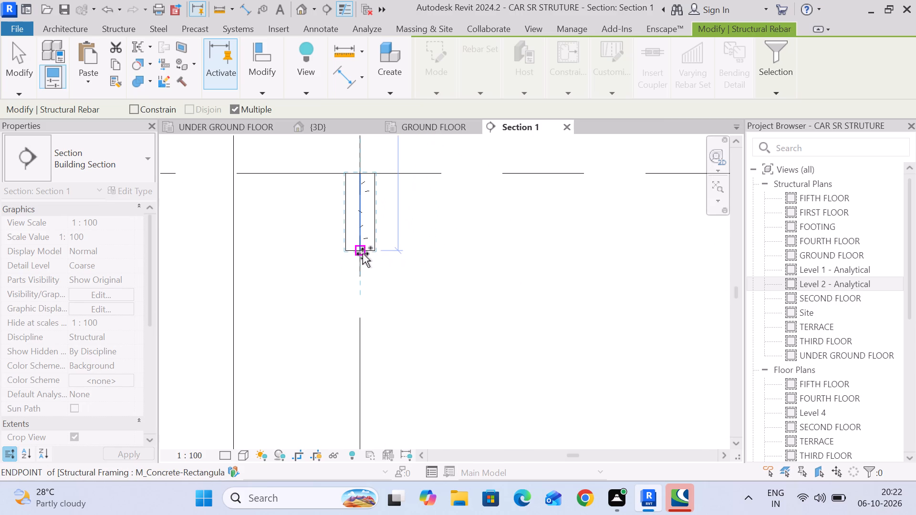
pyautogui.click(358, 250)
# Copy the rebar into the grid 9 beams at SECOND FLOOR, FIRST FLOOR and GROUND FLOOR, finish copying and dismiss the save reminder without saving.
pyautogui.scroll(-4, 366, 302)
pyautogui.moveTo(372, 313); pyautogui.dragTo(388, 190, button='middle')
pyautogui.moveTo(403, 371); pyautogui.dragTo(406, 333, button='middle')
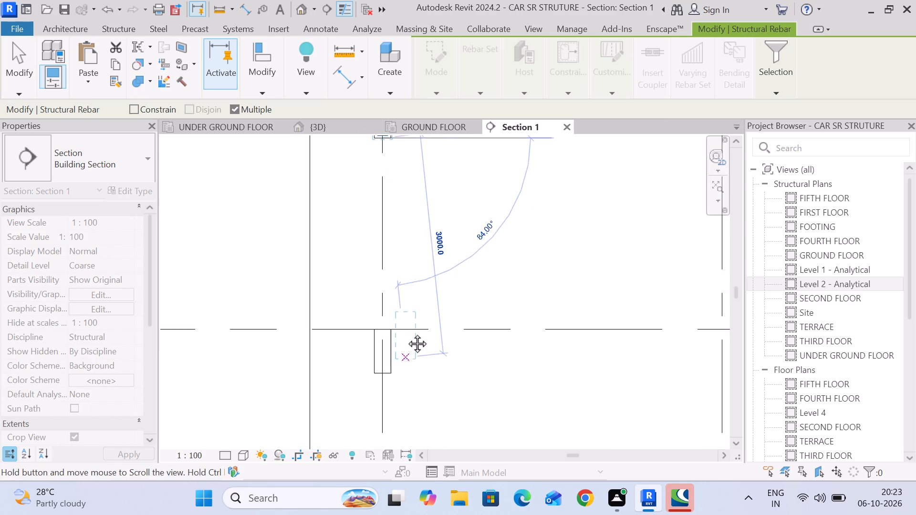
pyautogui.moveTo(406, 333); pyautogui.dragTo(406, 266, button='middle')
pyautogui.scroll(4, 377, 281)
pyautogui.click(387, 279)
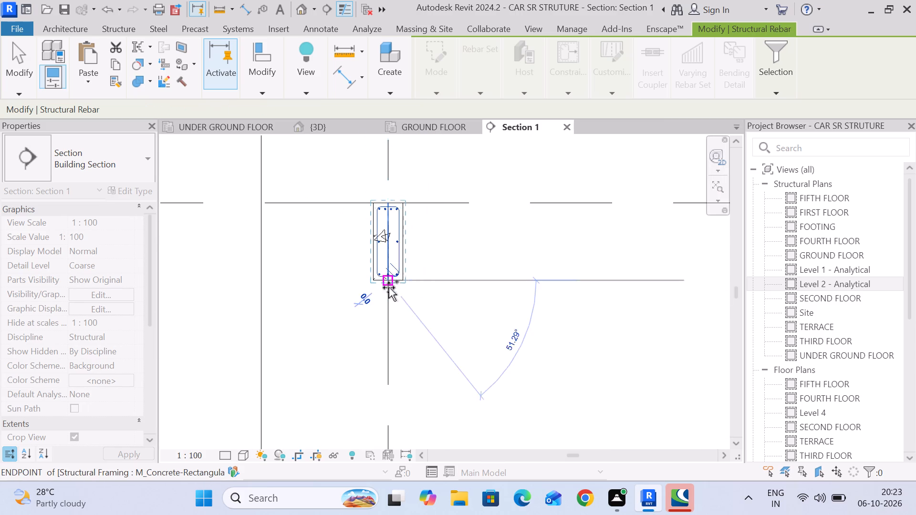
pyautogui.scroll(-5, 396, 309)
pyautogui.moveTo(418, 366); pyautogui.dragTo(420, 172, button='middle')
pyautogui.scroll(6, 397, 326)
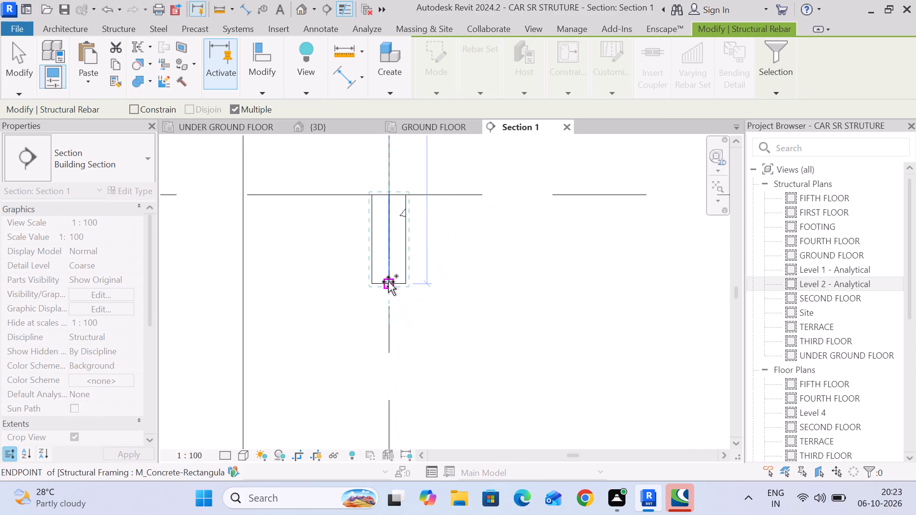
pyautogui.click(388, 282)
pyautogui.scroll(-7, 391, 284)
pyautogui.moveTo(430, 356); pyautogui.dragTo(436, 185, button='middle')
pyautogui.scroll(5, 404, 298)
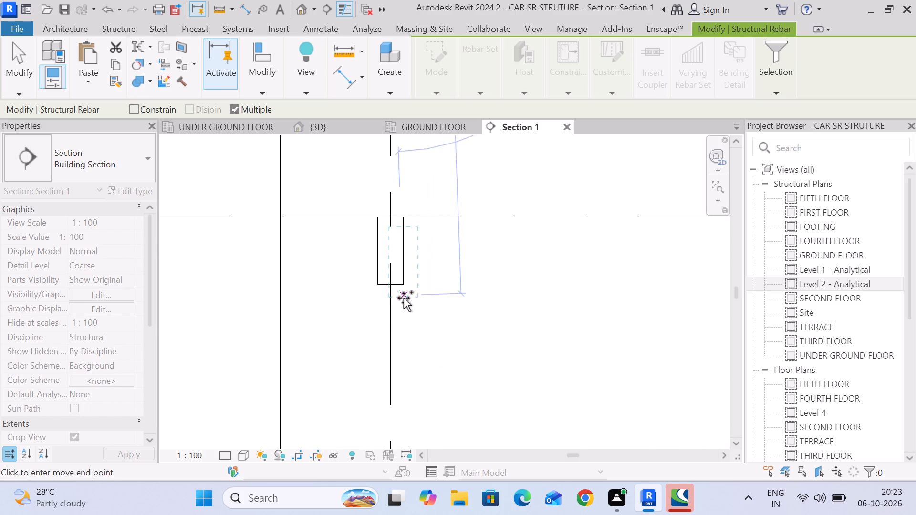
pyautogui.scroll(1, 404, 298)
pyautogui.click(388, 281)
pyautogui.scroll(-6, 395, 284)
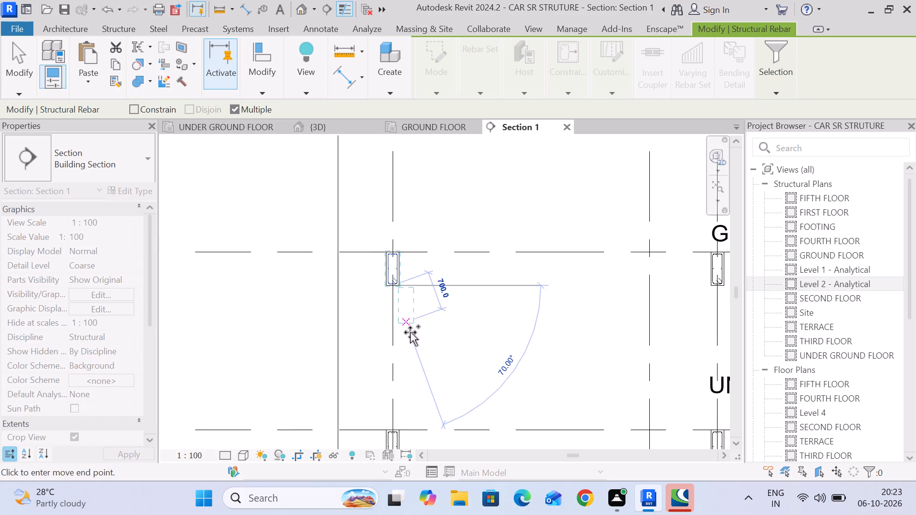
pyautogui.moveTo(415, 340); pyautogui.dragTo(420, 163, button='middle')
pyautogui.click(12, 54)
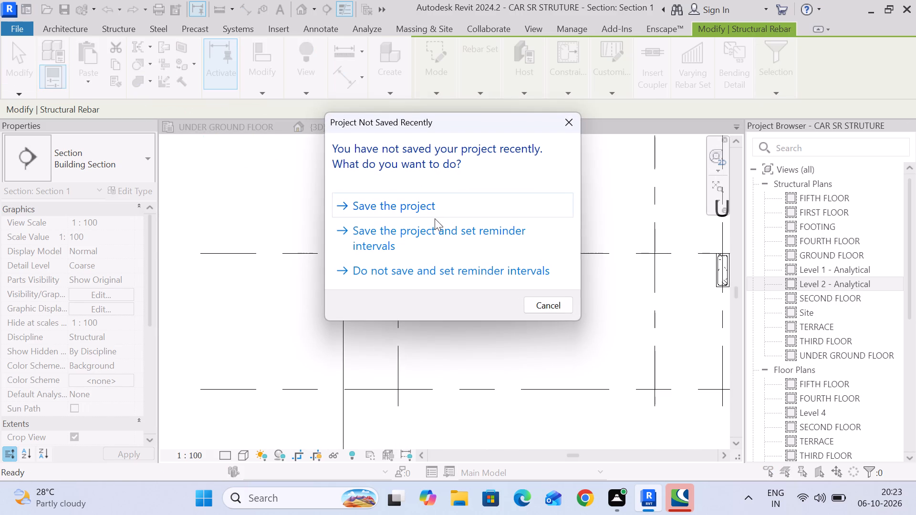
pyautogui.click(561, 122)
# Set the detail level of the Section 1 view to Fine.
pyautogui.click(210, 453)
pyautogui.click(220, 455)
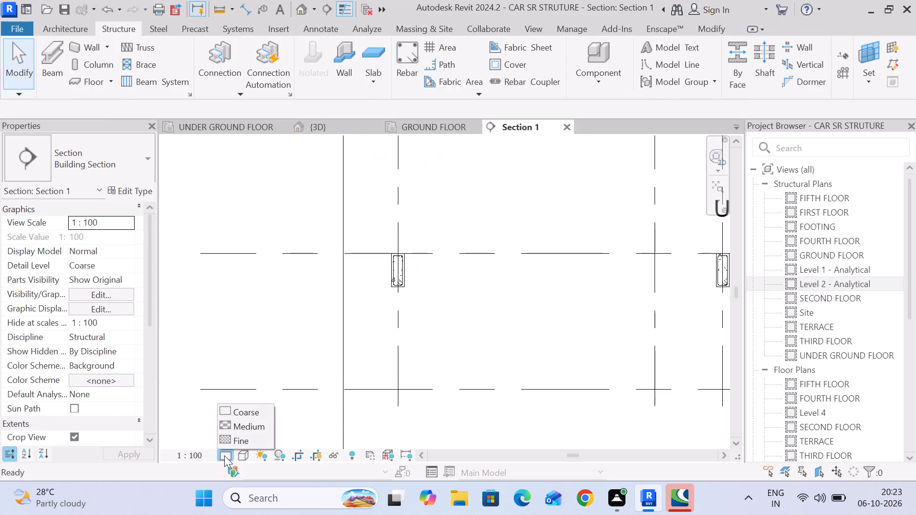
pyautogui.click(238, 437)
# Examine the copied rebar in the grid 9 and grid 11 beams at every level in Section 1.
pyautogui.scroll(-4, 405, 287)
pyautogui.moveTo(402, 287); pyautogui.dragTo(337, 388, button='middle')
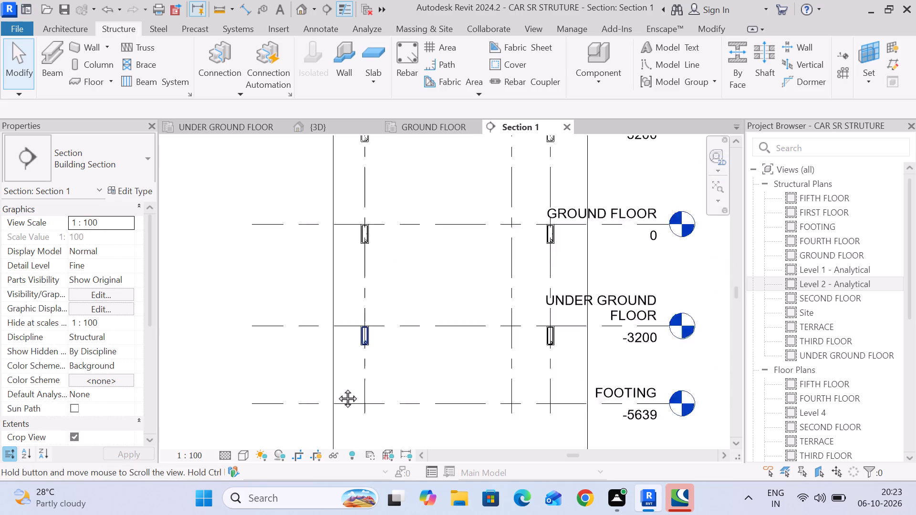
pyautogui.moveTo(337, 388); pyautogui.dragTo(327, 406, button='middle')
pyautogui.scroll(7, 354, 277)
pyautogui.click(19, 77)
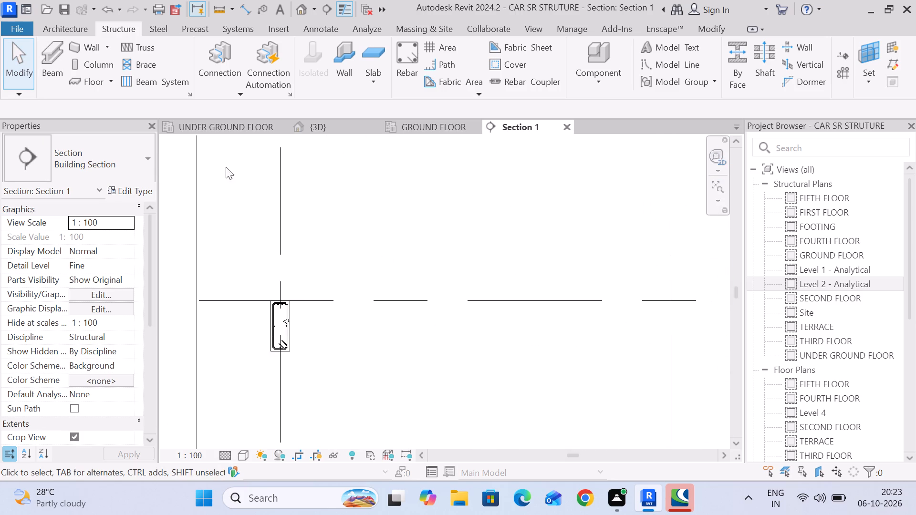
pyautogui.scroll(-3, 379, 252)
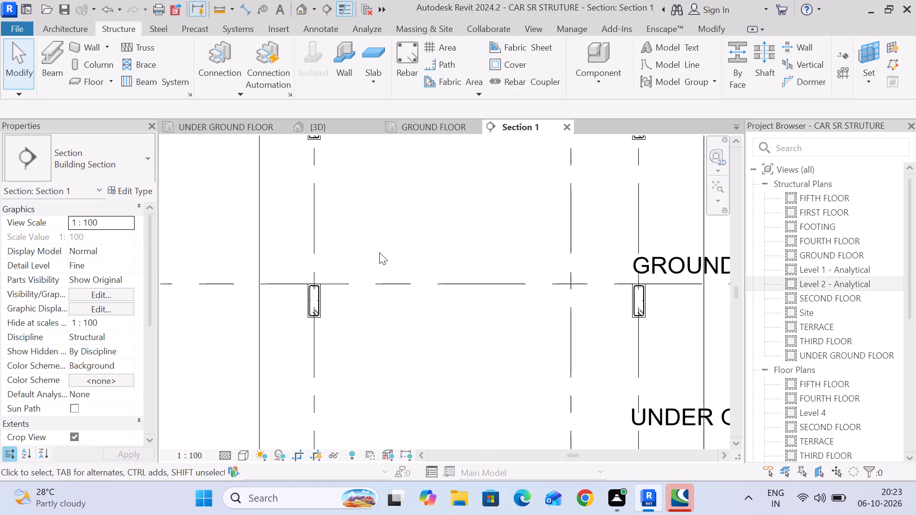
pyautogui.scroll(-11, 379, 255)
pyautogui.moveTo(393, 269); pyautogui.dragTo(376, 349, button='middle')
pyautogui.moveTo(398, 201); pyautogui.dragTo(395, 278, button='middle')
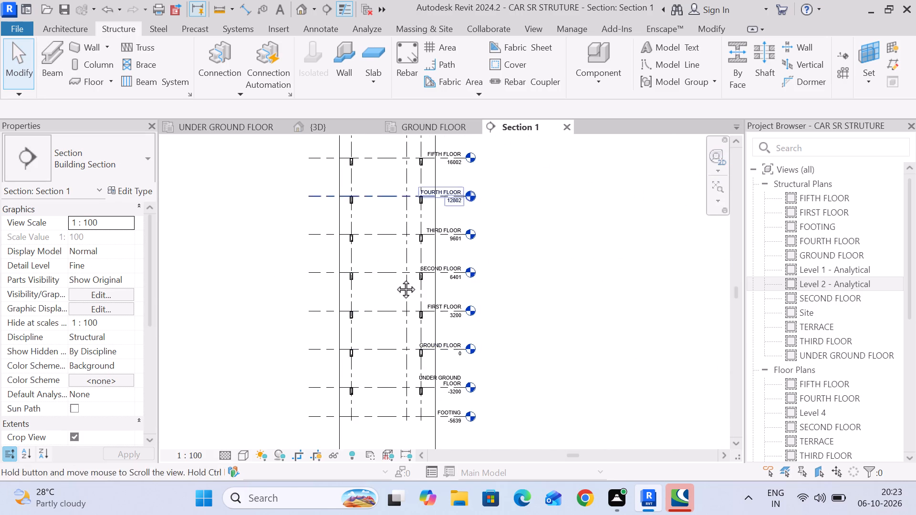
pyautogui.moveTo(395, 278); pyautogui.dragTo(395, 297, button='middle')
pyautogui.scroll(5, 367, 252)
pyautogui.scroll(7, 321, 265)
pyautogui.scroll(-6, 323, 268)
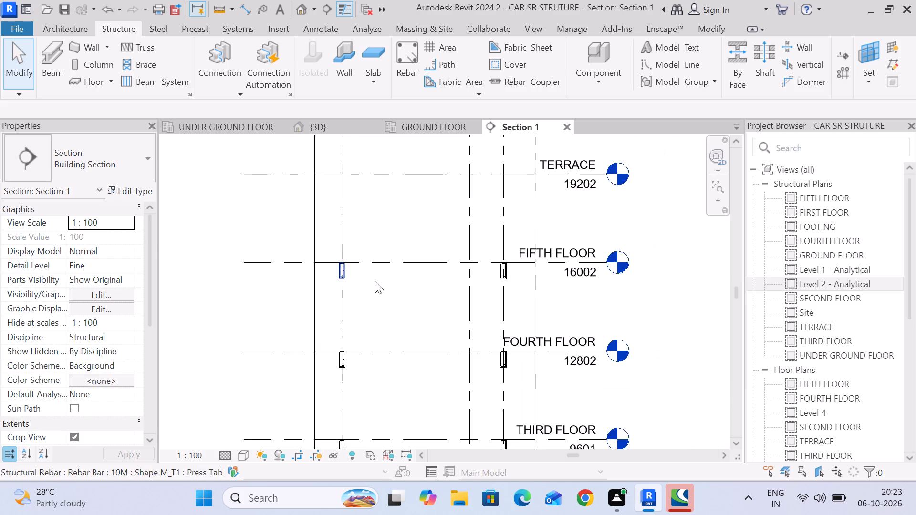
pyautogui.moveTo(414, 281); pyautogui.dragTo(401, 242, button='middle')
pyautogui.scroll(-5, 400, 242)
pyautogui.moveTo(399, 266); pyautogui.dragTo(403, 212, button='middle')
pyautogui.scroll(1, 403, 212)
pyautogui.scroll(-4, 586, 229)
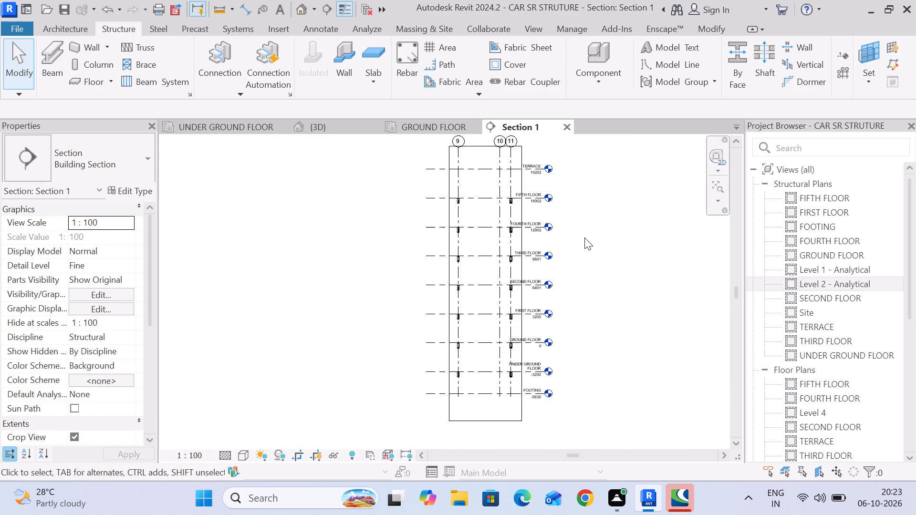
pyautogui.moveTo(584, 237); pyautogui.dragTo(565, 195, button='middle')
# Inspect the building's beam and column reinforcement in the 3D view, including the beam at SECOND FLOOR.
pyautogui.click(323, 128)
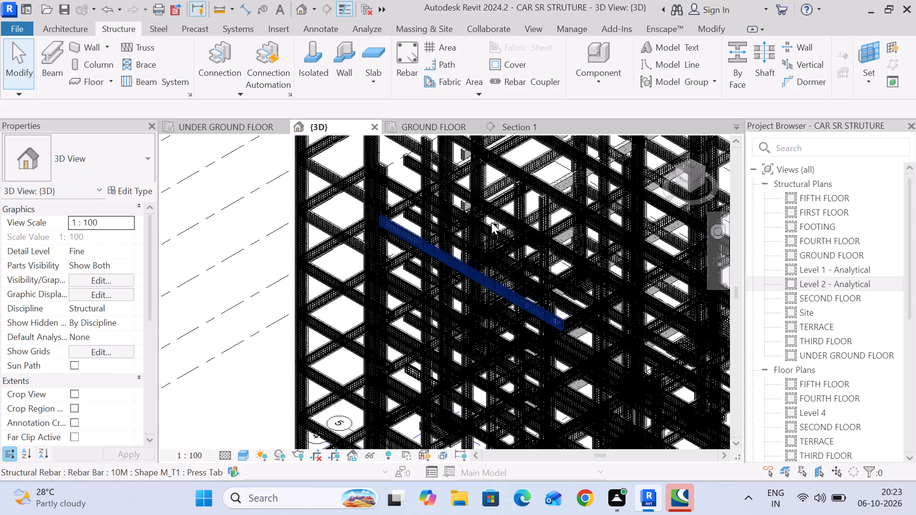
pyautogui.moveTo(577, 199); pyautogui.dragTo(574, 213, button='middle')
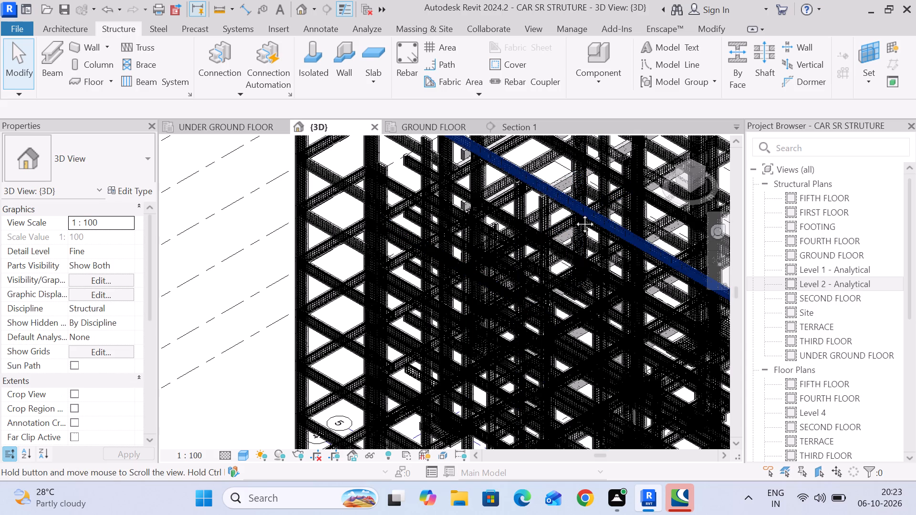
pyautogui.moveTo(574, 213); pyautogui.dragTo(465, 337, button='middle')
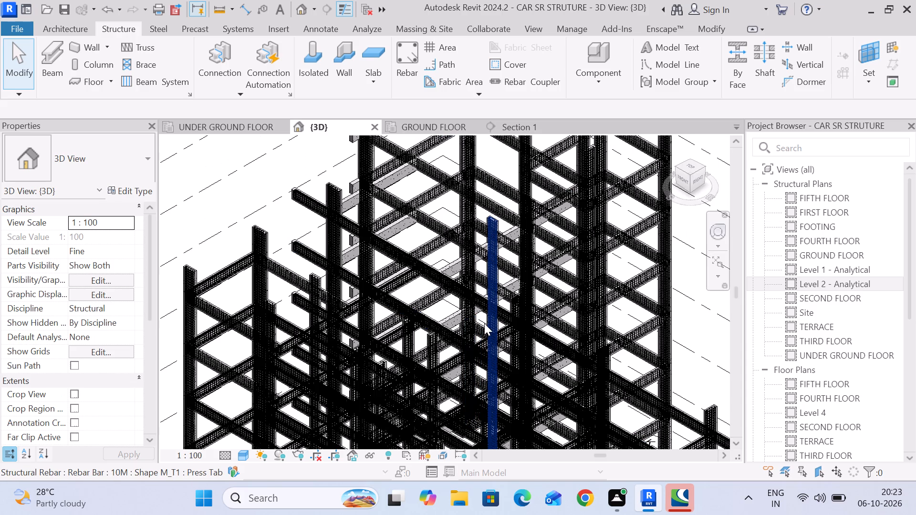
pyautogui.scroll(-4, 484, 323)
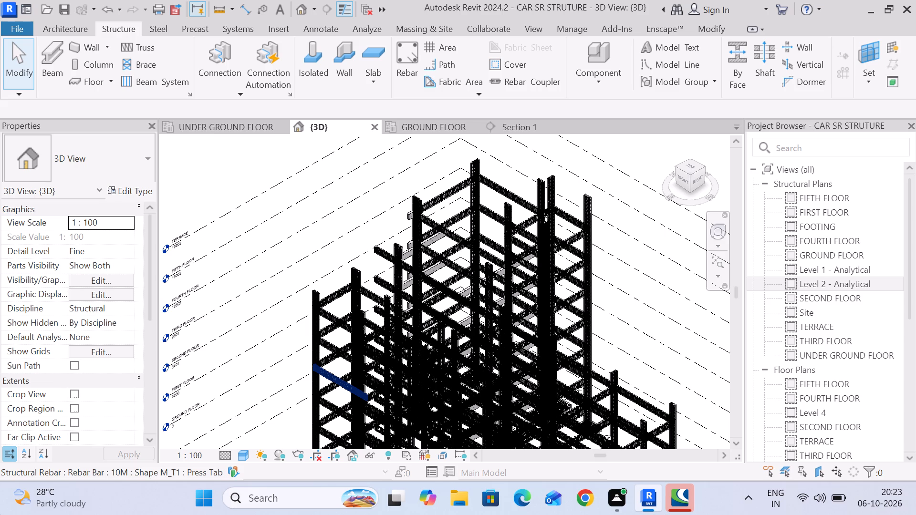
pyautogui.scroll(7, 516, 354)
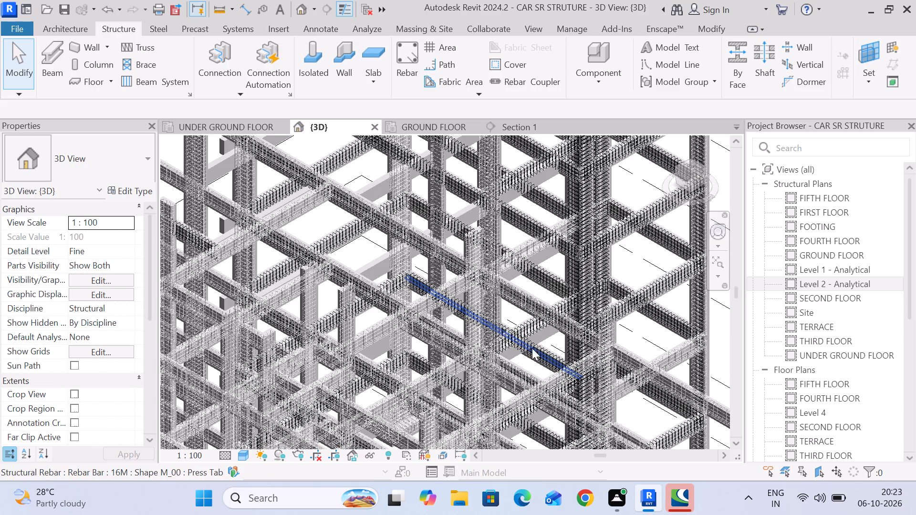
pyautogui.scroll(4, 535, 350)
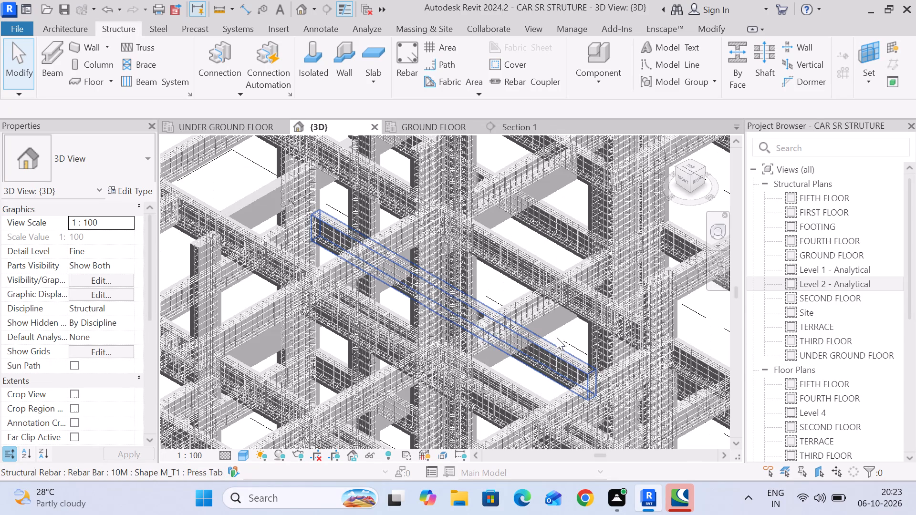
pyautogui.click(553, 331)
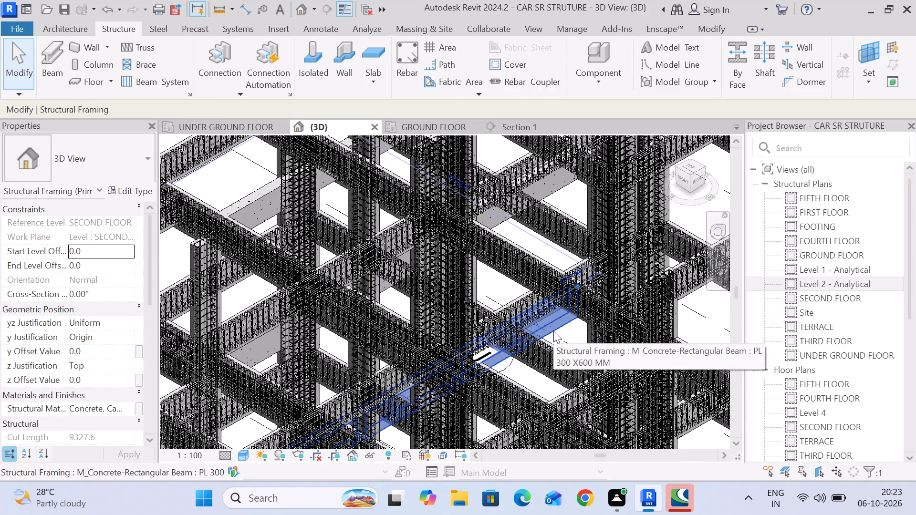
pyautogui.scroll(-9, 560, 404)
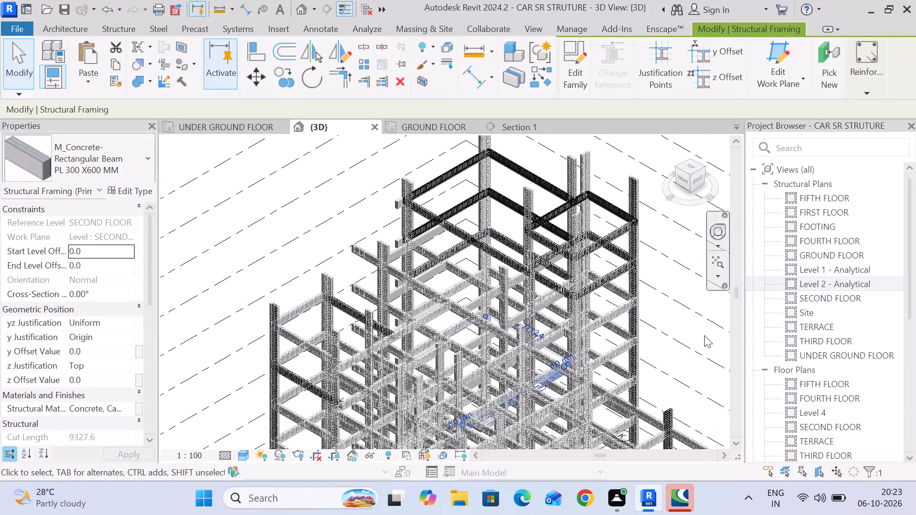
pyautogui.click(703, 335)
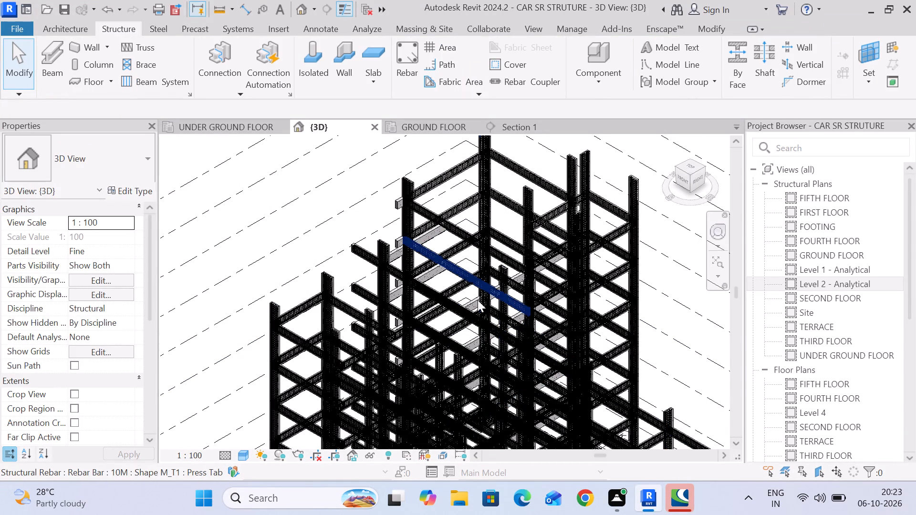
# Compare the beam reinforcement around grids 6 to 9 in the UNDER GROUND FLOOR and GROUND FLOOR plans.
pyautogui.click(235, 122)
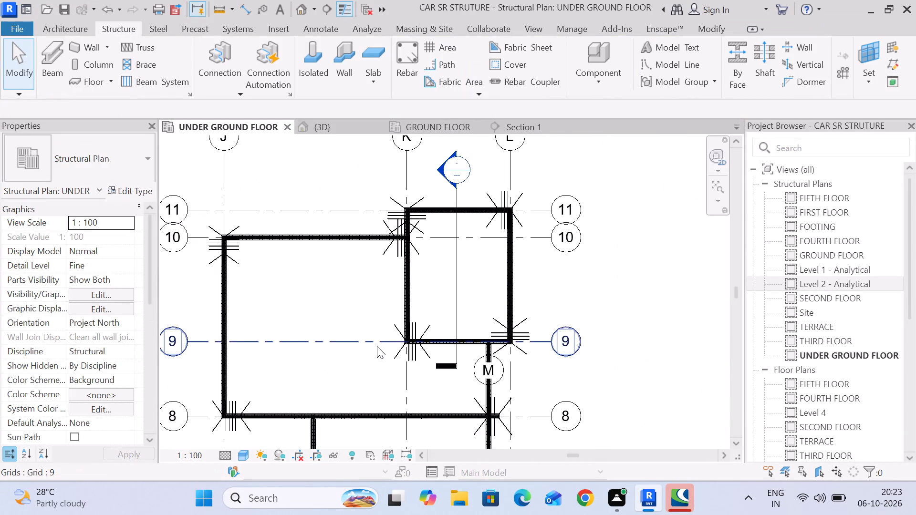
pyautogui.scroll(-3, 378, 346)
pyautogui.moveTo(366, 426); pyautogui.dragTo(414, 300, button='middle')
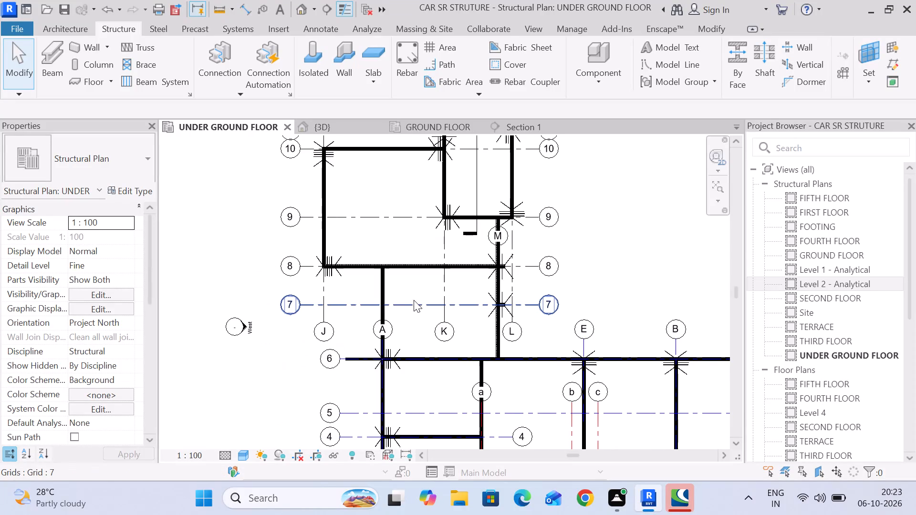
pyautogui.click(434, 125)
pyautogui.scroll(-2, 443, 317)
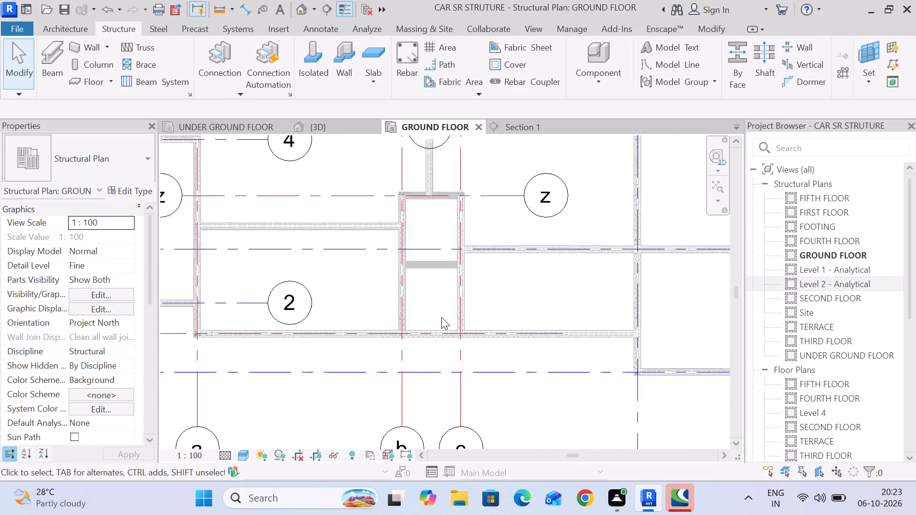
pyautogui.scroll(-7, 441, 317)
pyautogui.moveTo(338, 224); pyautogui.dragTo(377, 382, button='middle')
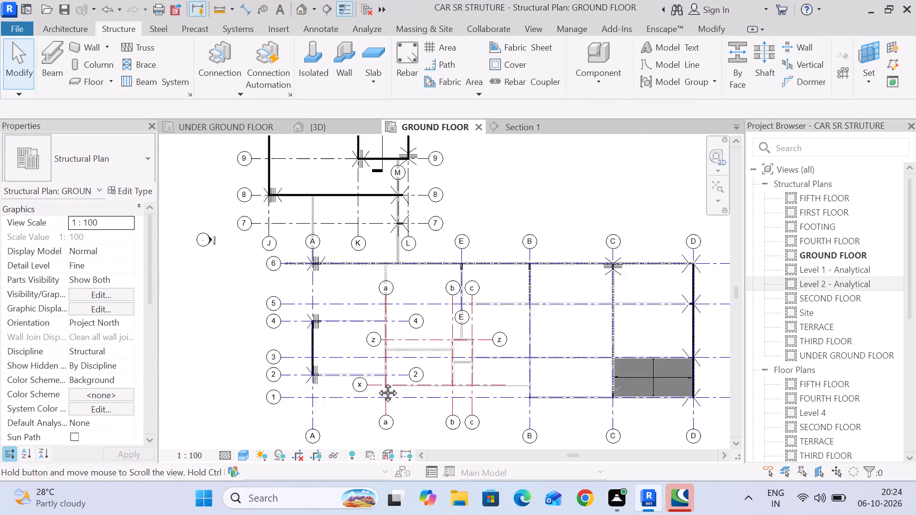
pyautogui.moveTo(377, 382); pyautogui.dragTo(400, 461, button='middle')
pyautogui.scroll(6, 354, 393)
pyautogui.moveTo(390, 386); pyautogui.dragTo(434, 309, button='middle')
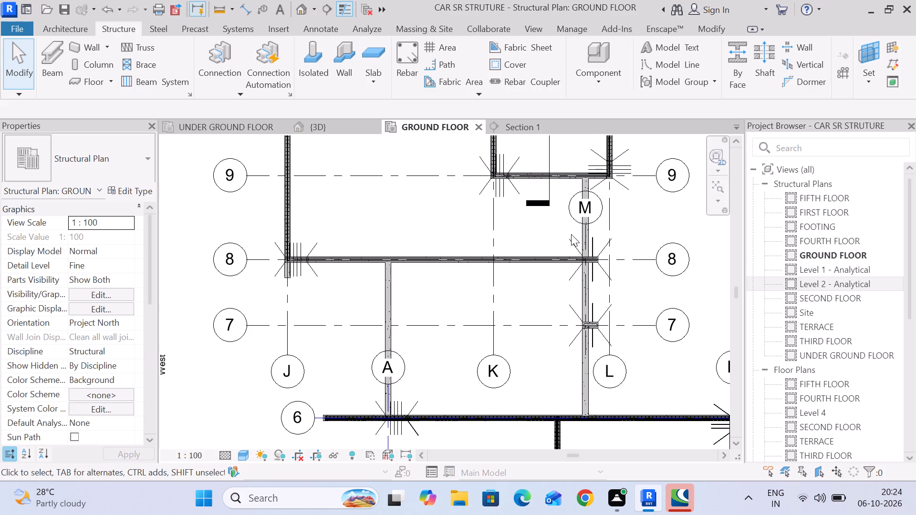
pyautogui.scroll(-7, 565, 237)
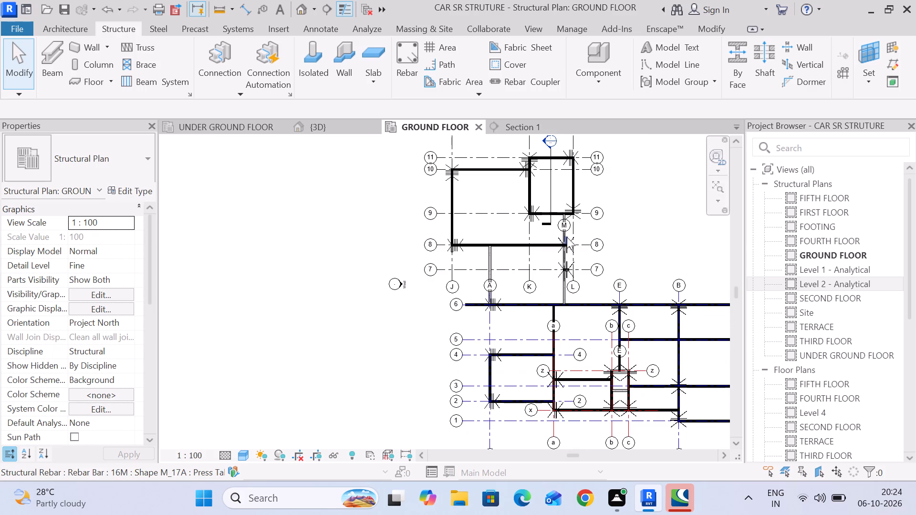
pyautogui.scroll(11, 555, 237)
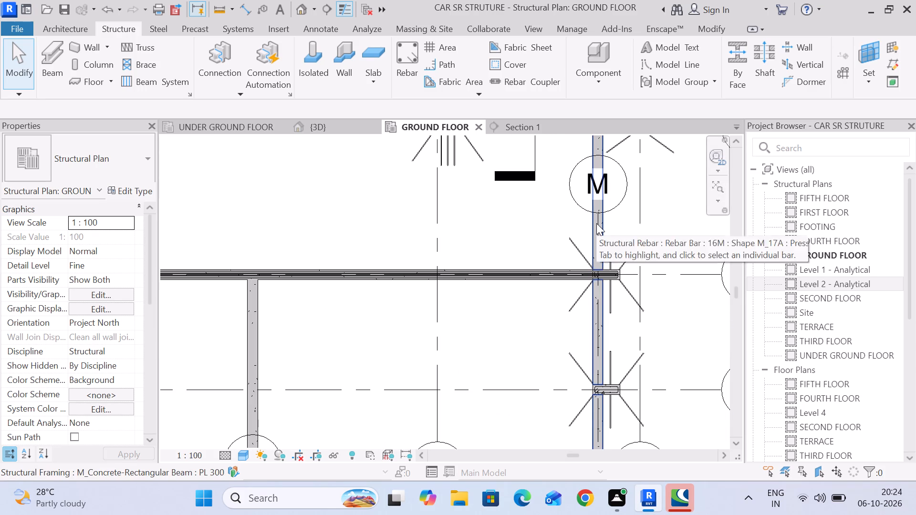
pyautogui.scroll(7, 596, 223)
pyautogui.scroll(-5, 603, 233)
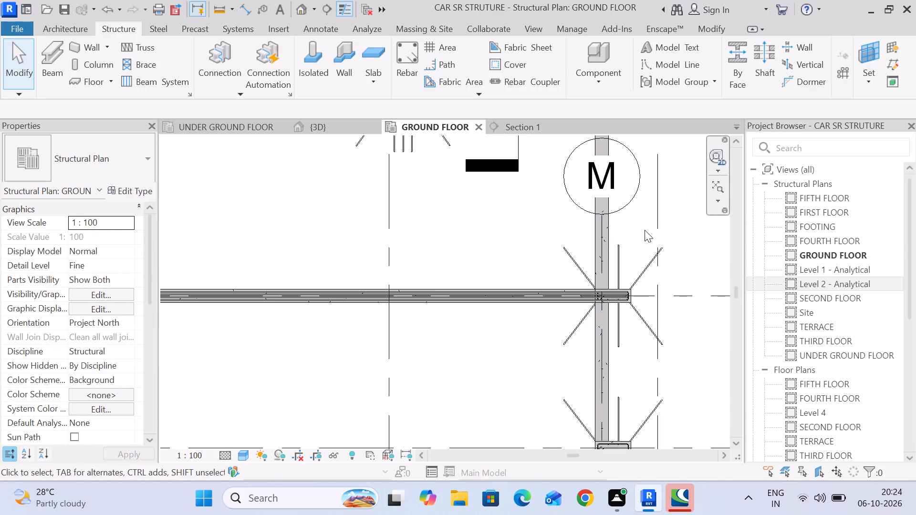
# Check the GROUND FLOOR beams on grids M and A for rebar, and return to the UNDER GROUND FLOOR plan.
pyautogui.moveTo(645, 230); pyautogui.dragTo(562, 230)
pyautogui.click(600, 41)
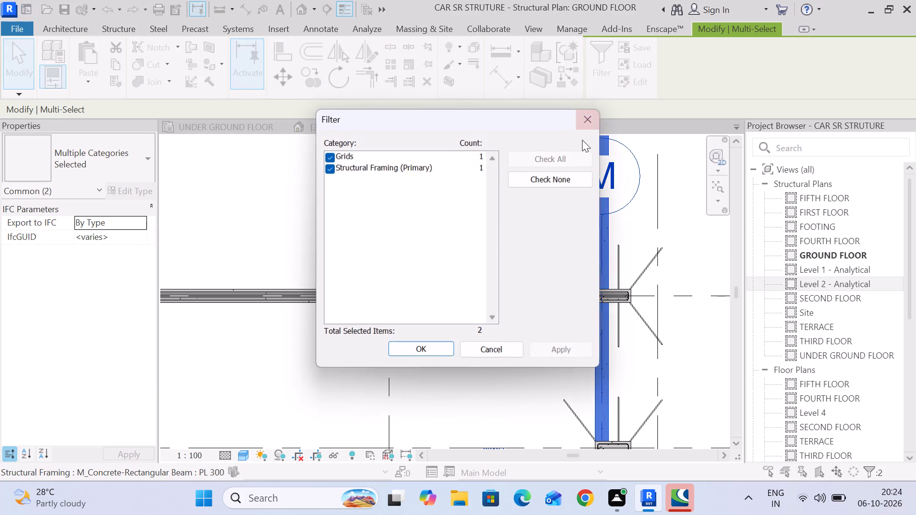
pyautogui.click(587, 118)
pyautogui.click(684, 199)
pyautogui.scroll(-2, 684, 199)
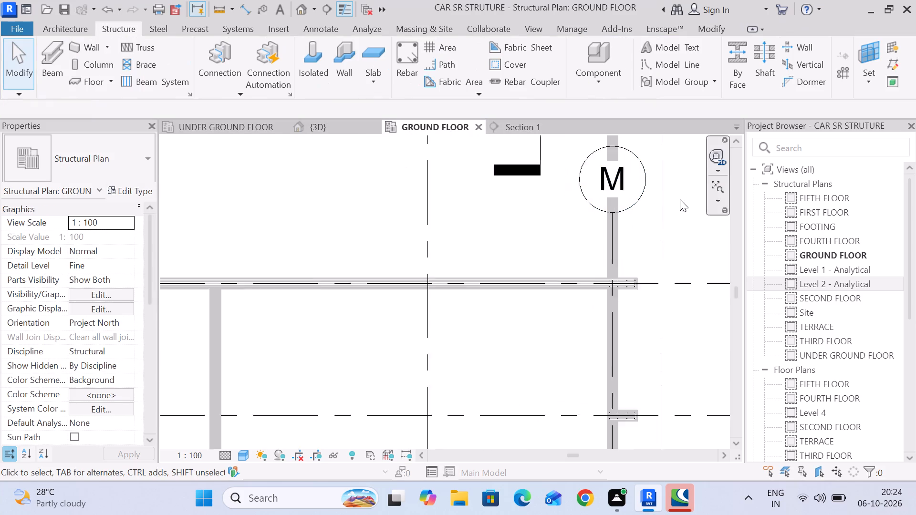
pyautogui.scroll(-3, 680, 199)
pyautogui.moveTo(666, 199); pyautogui.dragTo(640, 157, button='middle')
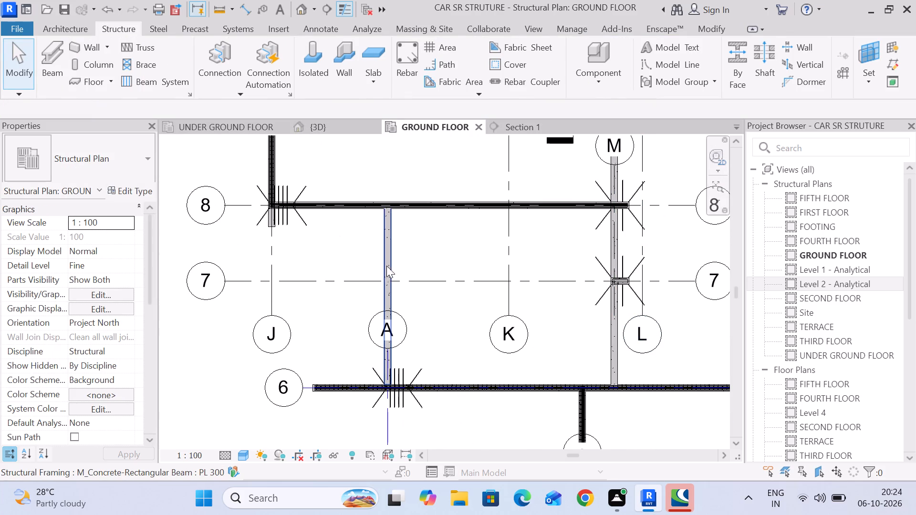
pyautogui.click(390, 261)
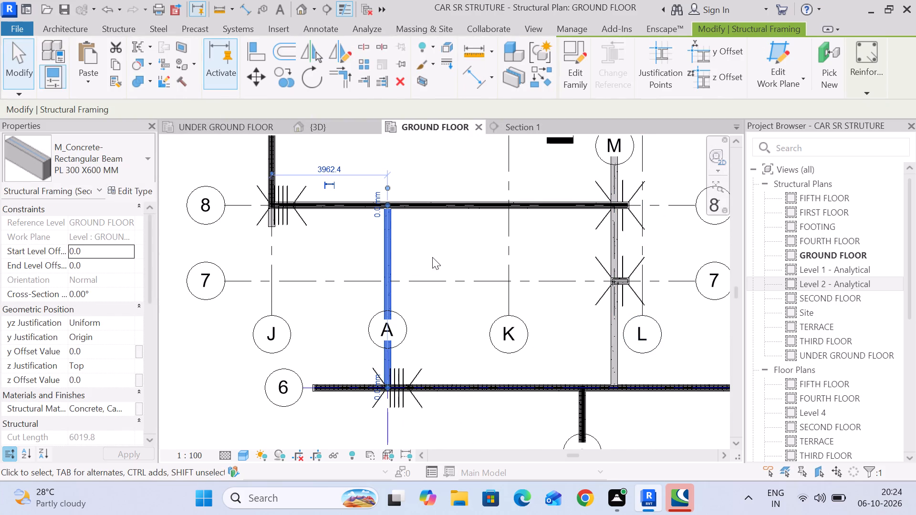
pyautogui.click(432, 257)
pyautogui.click(250, 128)
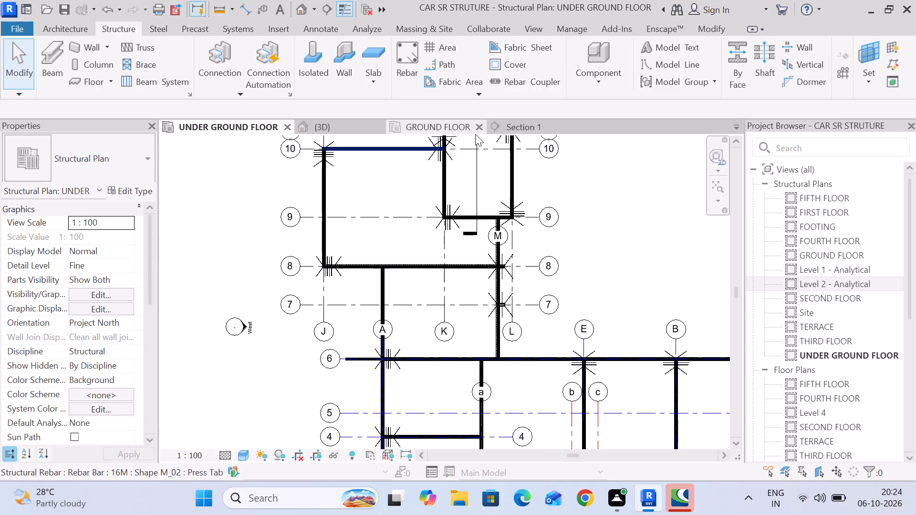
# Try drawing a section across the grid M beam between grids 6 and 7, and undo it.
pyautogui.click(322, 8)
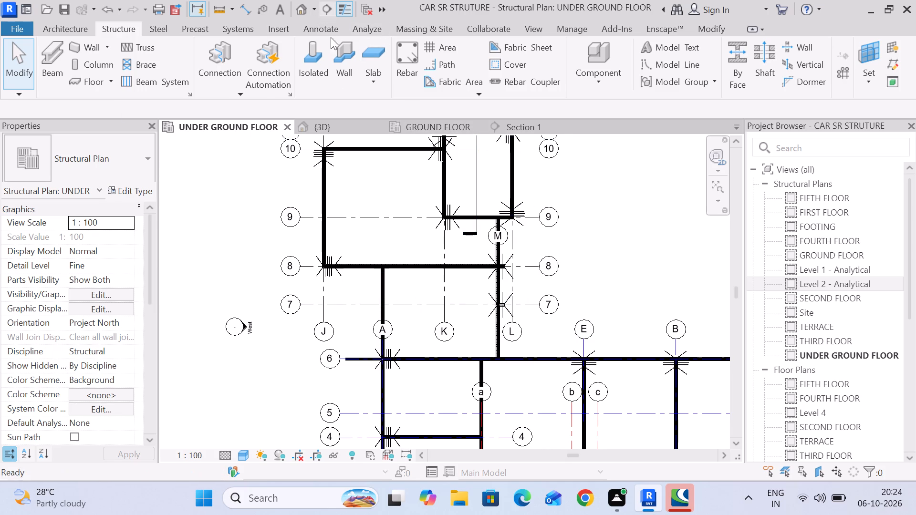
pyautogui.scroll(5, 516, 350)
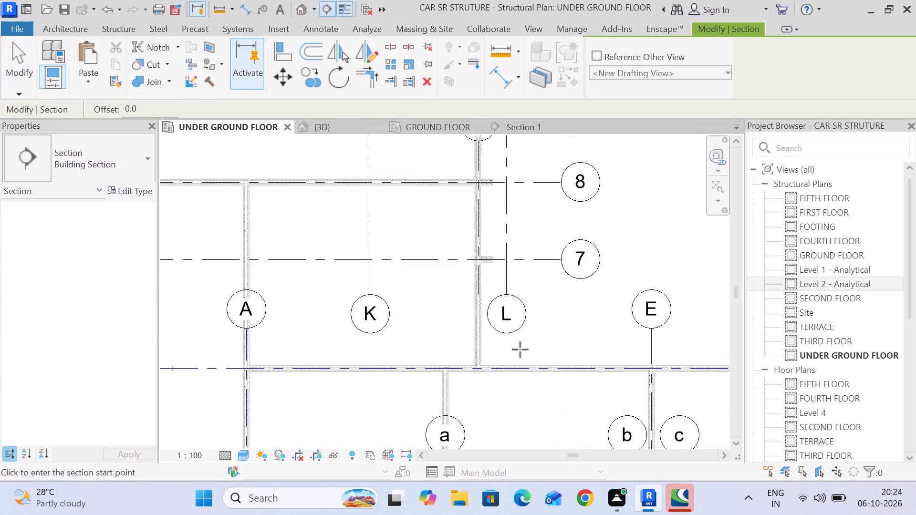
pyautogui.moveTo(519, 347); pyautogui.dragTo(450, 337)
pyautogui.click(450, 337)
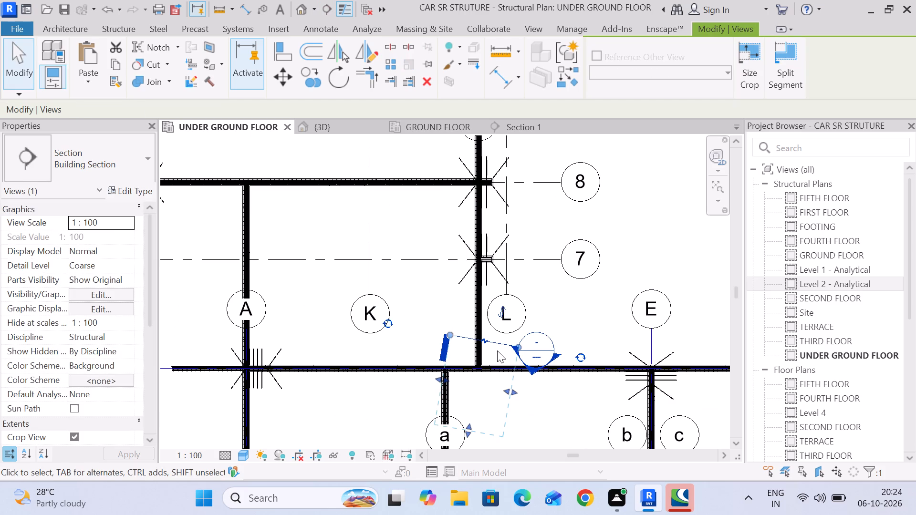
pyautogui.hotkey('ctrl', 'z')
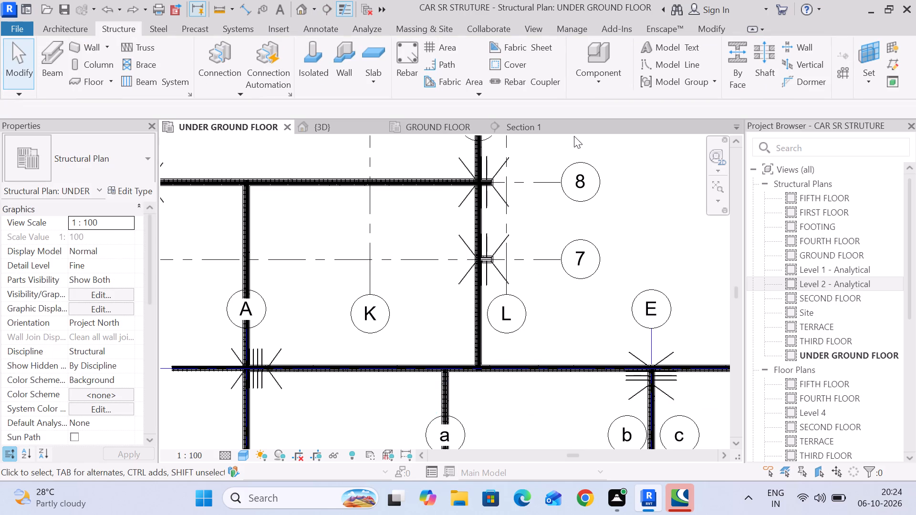
# Draw a building section across the grid M beam just below grid 7 in the UNDER GROUND FLOOR plan.
pyautogui.click(324, 7)
pyautogui.click(521, 348)
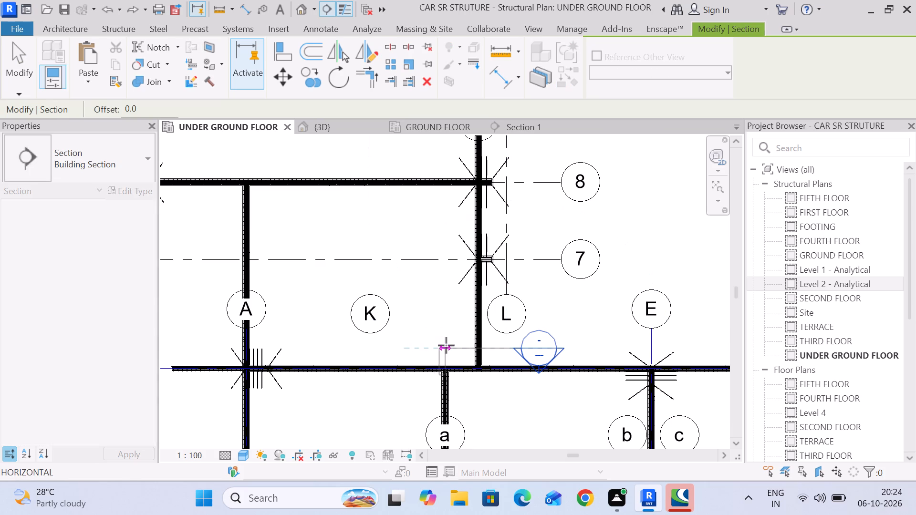
pyautogui.click(446, 345)
pyautogui.click(5, 61)
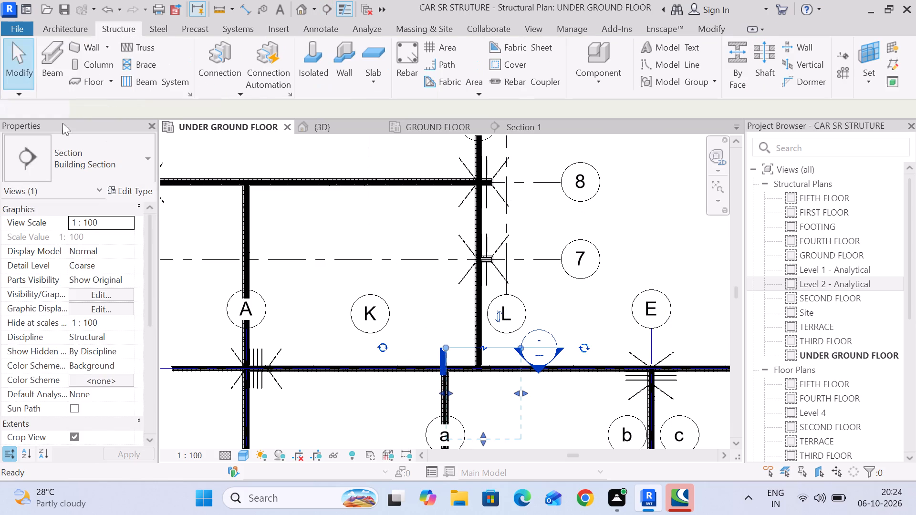
# Shorten the new section's view depth close to its cut line, flip its viewing direction, and extend the depth slightly.
pyautogui.click(494, 348)
pyautogui.scroll(-3, 503, 392)
pyautogui.moveTo(505, 392); pyautogui.dragTo(488, 316, button='middle')
pyautogui.scroll(5, 460, 370)
pyautogui.moveTo(481, 326); pyautogui.dragTo(489, 217)
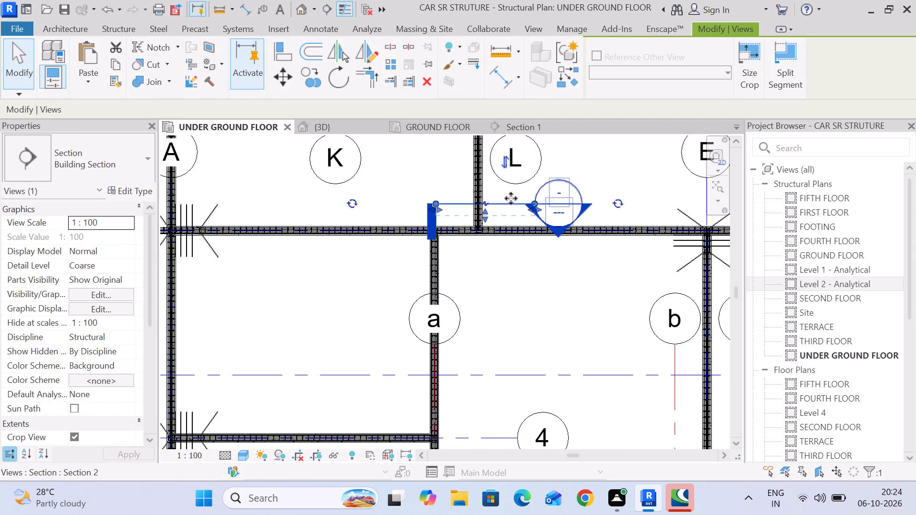
pyautogui.click(506, 165)
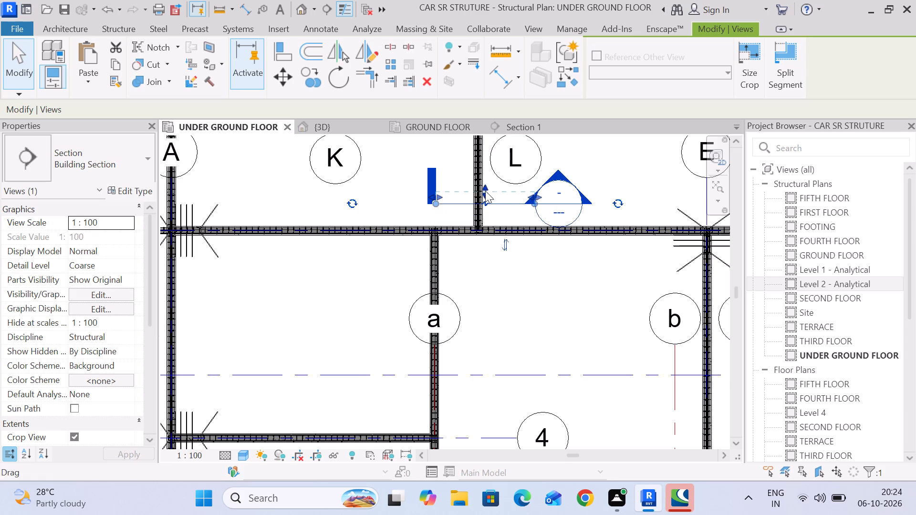
pyautogui.moveTo(485, 190); pyautogui.dragTo(484, 166)
# Open the new section's view and set its detail level to Fine.
pyautogui.rightClick(380, 194)
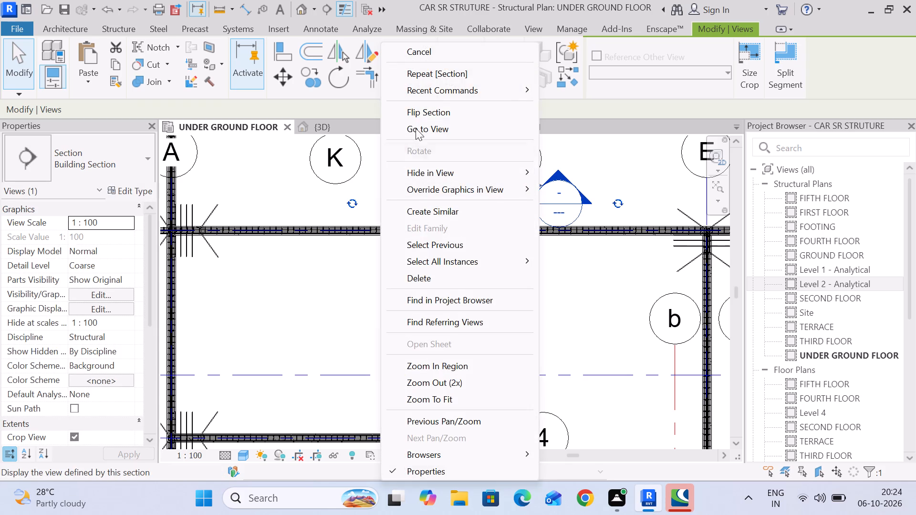
pyautogui.click(417, 124)
pyautogui.scroll(6, 440, 388)
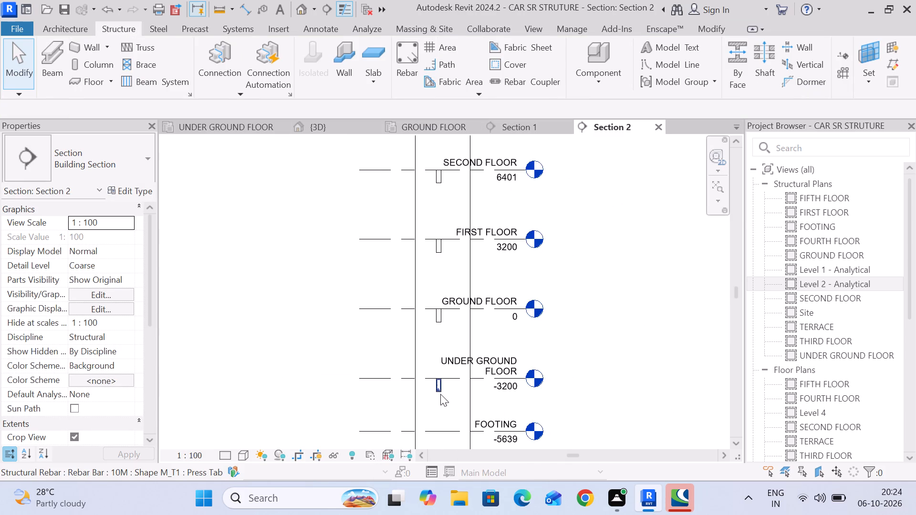
pyautogui.scroll(13, 440, 394)
pyautogui.moveTo(441, 394); pyautogui.dragTo(443, 301, button='middle')
pyautogui.scroll(1, 443, 301)
pyautogui.scroll(-5, 443, 301)
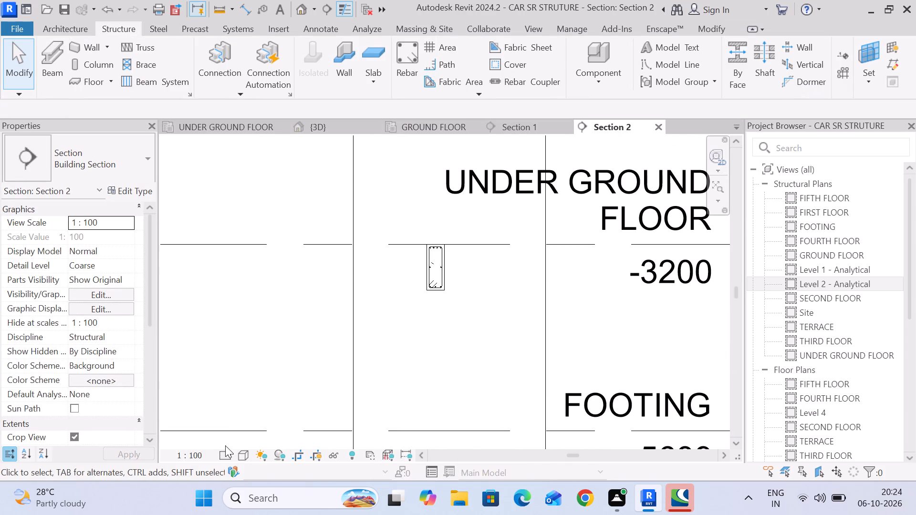
pyautogui.click(223, 456)
pyautogui.click(237, 437)
pyautogui.moveTo(383, 286); pyautogui.dragTo(301, 407, button='middle')
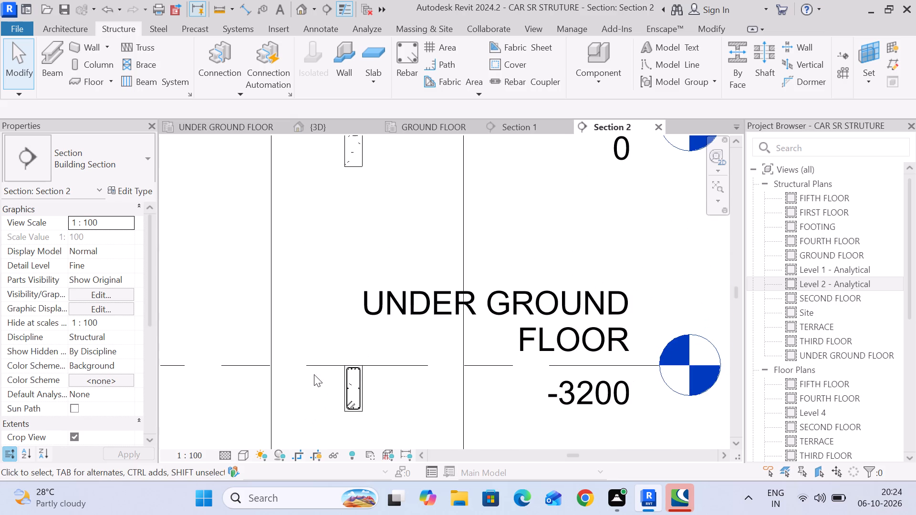
# Set the rebar cover of the GROUND FLOOR and FIRST FLOOR beams to beam <25 mm>.
pyautogui.click(487, 62)
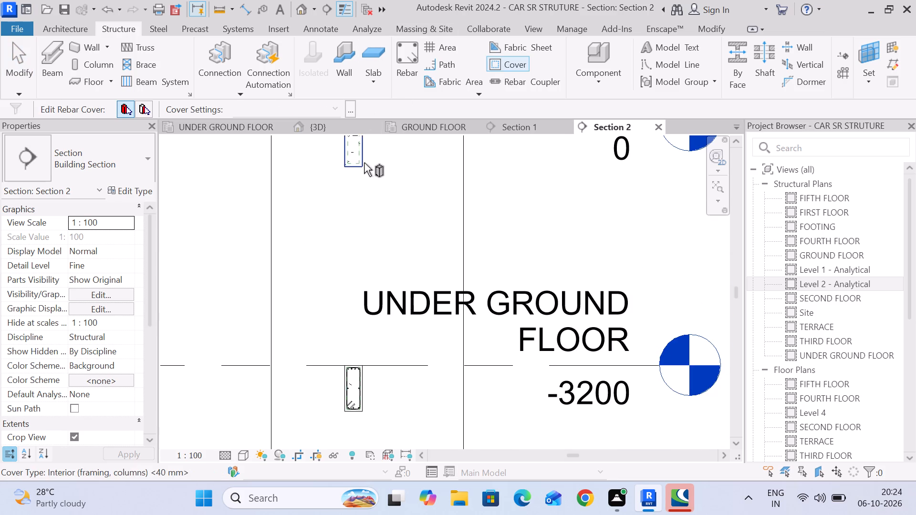
pyautogui.click(364, 163)
pyautogui.click(318, 101)
pyautogui.click(311, 118)
pyautogui.scroll(-3, 345, 163)
pyautogui.moveTo(345, 163); pyautogui.dragTo(318, 301, button='middle')
pyautogui.moveTo(333, 176); pyautogui.dragTo(304, 323, button='middle')
pyautogui.click(298, 284)
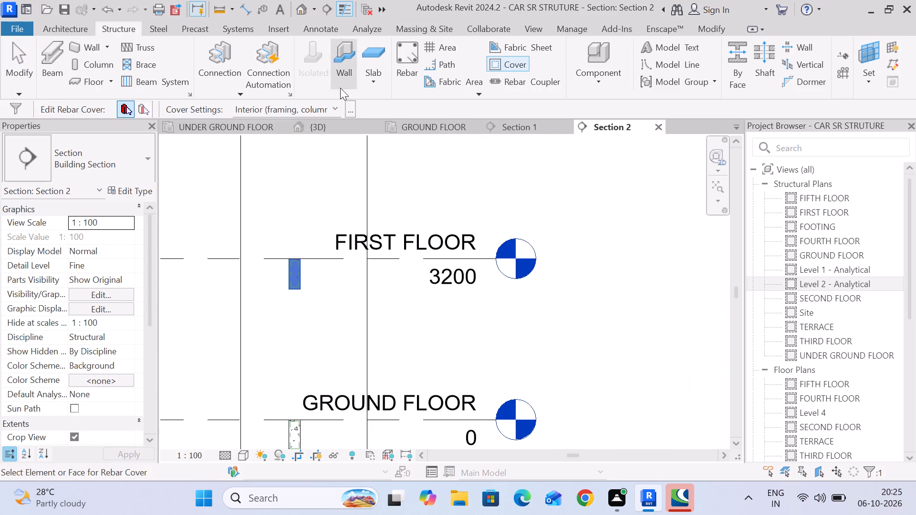
pyautogui.click(333, 110)
pyautogui.click(299, 122)
# Set the rebar cover of the SECOND FLOOR and THIRD FLOOR beams to beam <25 mm>.
pyautogui.moveTo(324, 173); pyautogui.dragTo(312, 301, button='middle')
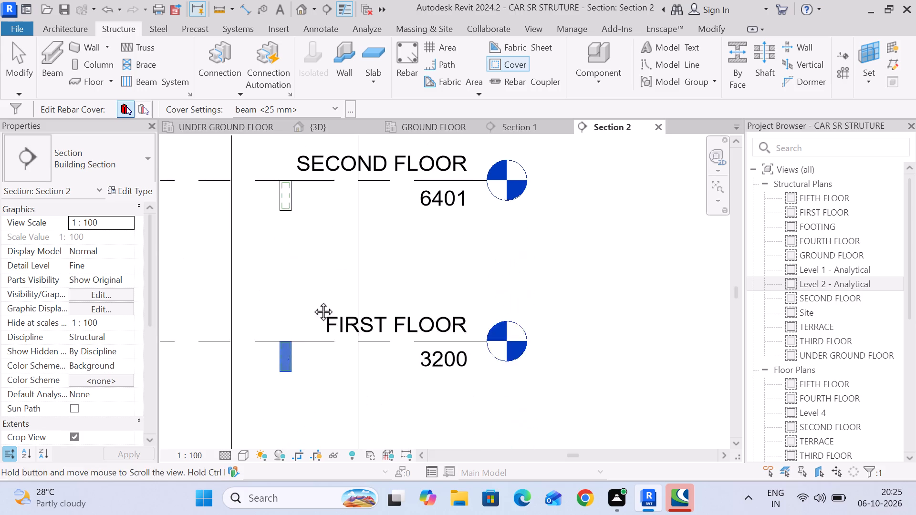
pyautogui.moveTo(312, 301); pyautogui.dragTo(312, 302, button='middle')
pyautogui.click(287, 257)
pyautogui.click(308, 106)
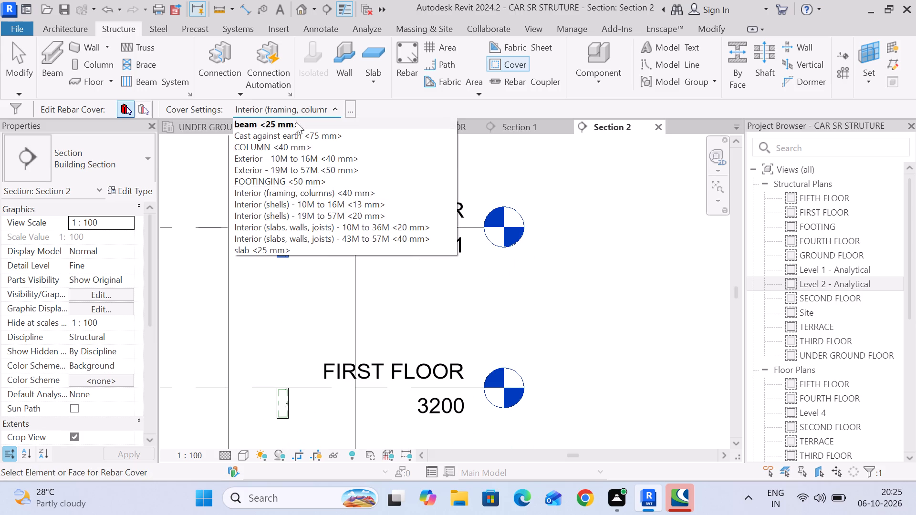
pyautogui.click(296, 123)
pyautogui.moveTo(302, 169); pyautogui.dragTo(307, 333, button='middle')
pyautogui.click(287, 257)
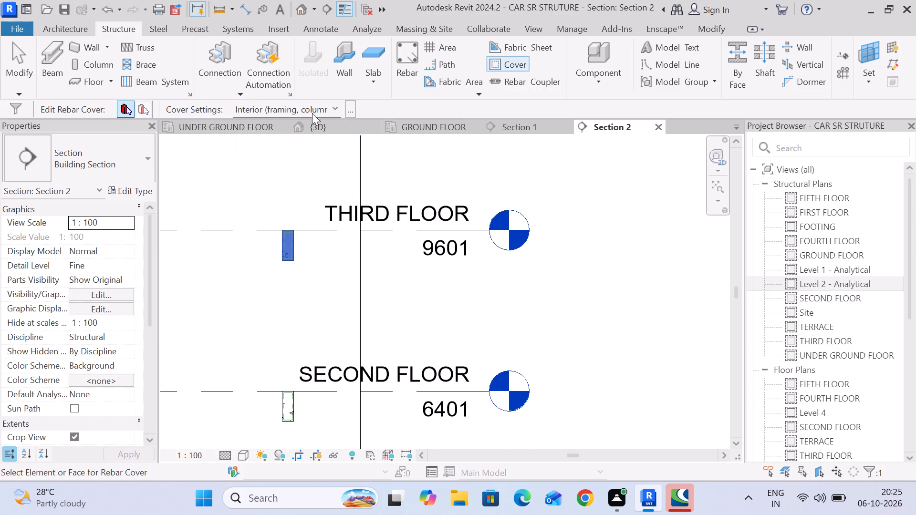
pyautogui.click(318, 103)
pyautogui.click(297, 123)
# Set the rebar cover of the FOURTH FLOOR and FIFTH FLOOR beams to beam <25 mm>, and finish the cover edits.
pyautogui.moveTo(322, 167); pyautogui.dragTo(305, 371, button='middle')
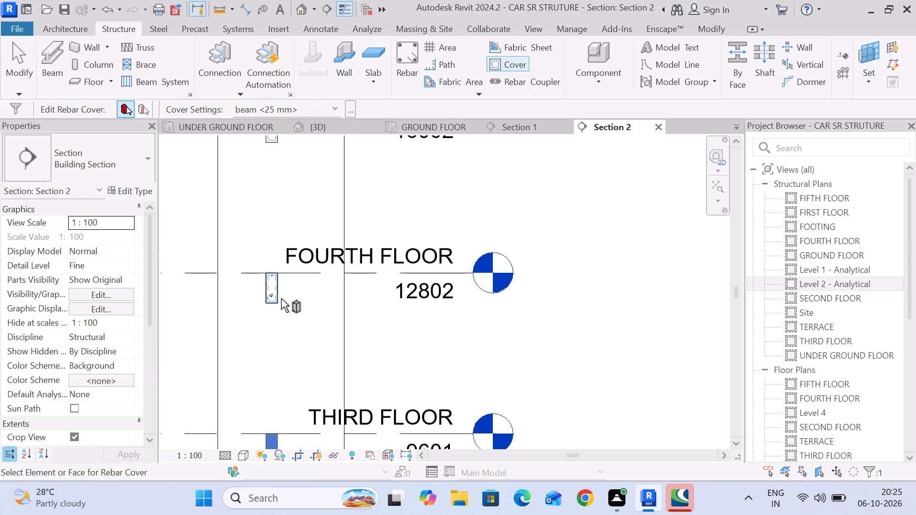
pyautogui.click(279, 296)
pyautogui.click(326, 102)
pyautogui.click(298, 124)
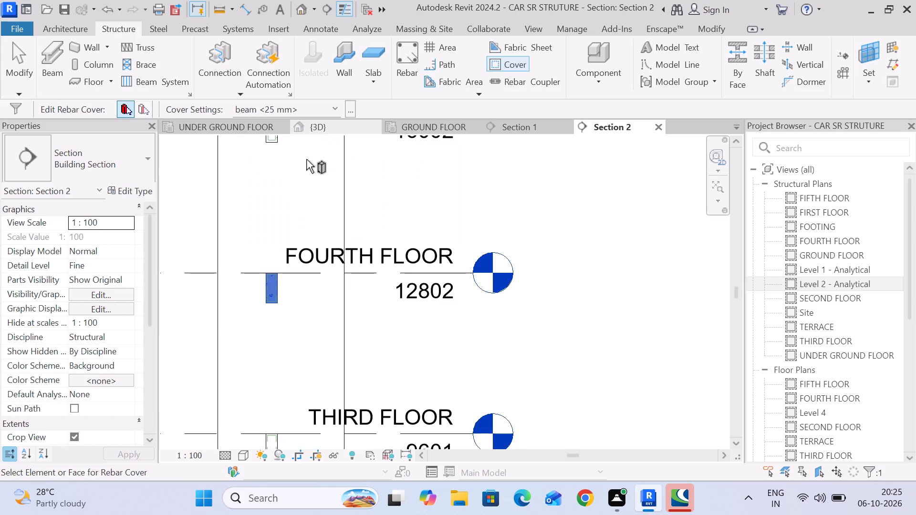
pyautogui.moveTo(306, 159); pyautogui.dragTo(340, 332, button='middle')
pyautogui.click(303, 314)
pyautogui.click(323, 108)
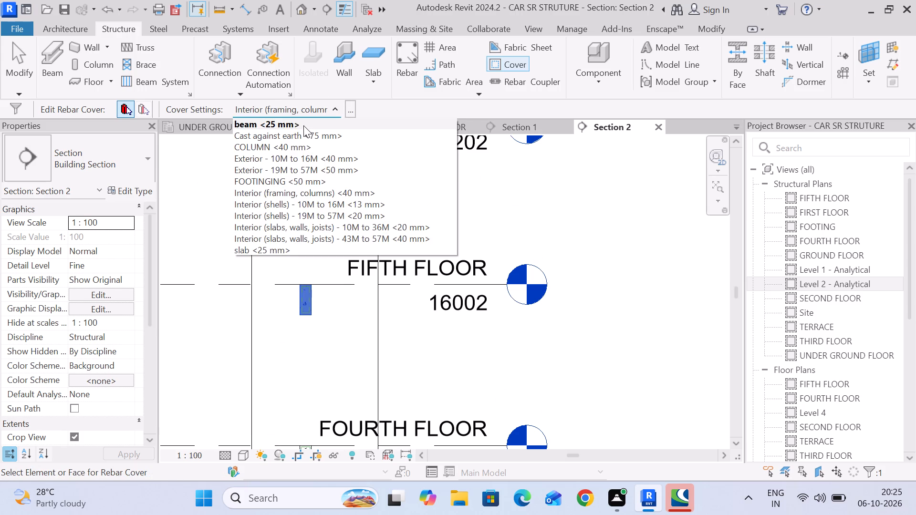
pyautogui.click(303, 125)
pyautogui.moveTo(314, 162); pyautogui.dragTo(309, 341, button='middle')
pyautogui.scroll(1, 309, 341)
pyautogui.scroll(-5, 314, 334)
pyautogui.moveTo(307, 333); pyautogui.dragTo(353, 219, button='middle')
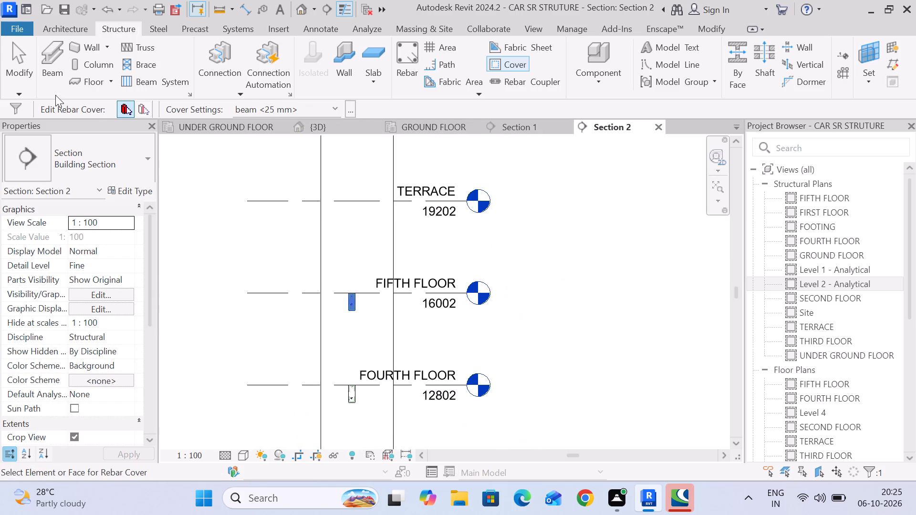
pyautogui.click(25, 65)
# Filter the UNDER GROUND FLOOR beam selection to Structural Rebar and copy it from the beam's bottom midpoint to the GROUND FLOOR beam.
pyautogui.scroll(-5, 363, 304)
pyautogui.moveTo(381, 404); pyautogui.dragTo(410, 233, button='middle')
pyautogui.moveTo(385, 368); pyautogui.dragTo(409, 207, button='middle')
pyautogui.scroll(10, 396, 332)
pyautogui.moveTo(420, 201); pyautogui.dragTo(426, 302, button='middle')
pyautogui.moveTo(431, 325); pyautogui.dragTo(371, 249)
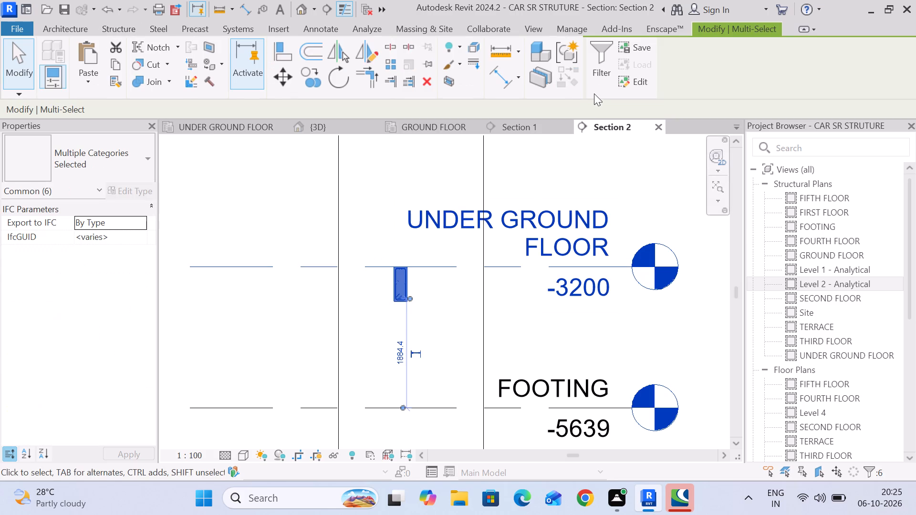
pyautogui.click(596, 93)
pyautogui.click(603, 58)
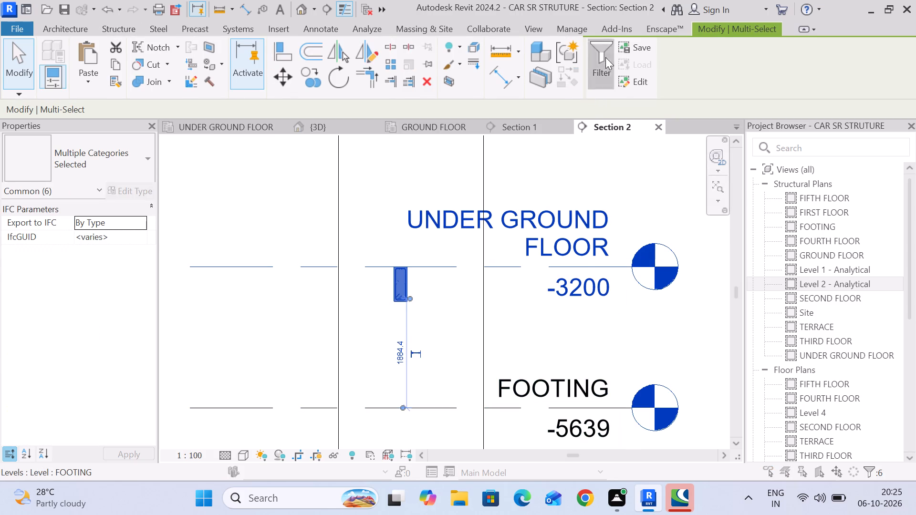
pyautogui.click(555, 183)
pyautogui.click(331, 179)
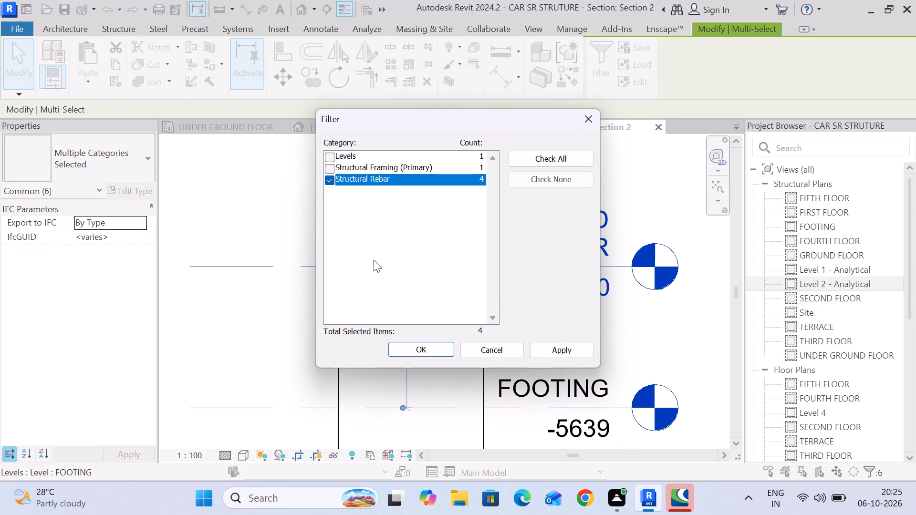
pyautogui.click(418, 348)
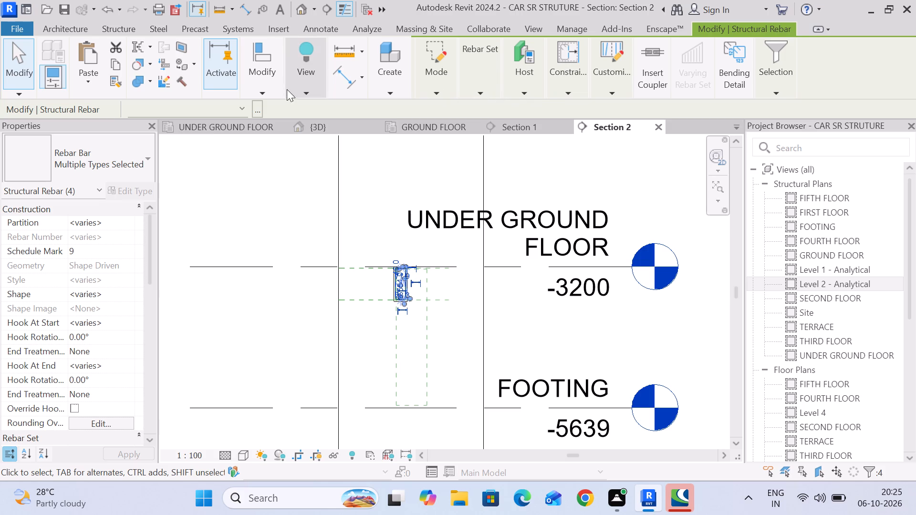
pyautogui.click(273, 88)
pyautogui.click(286, 144)
pyautogui.scroll(4, 393, 310)
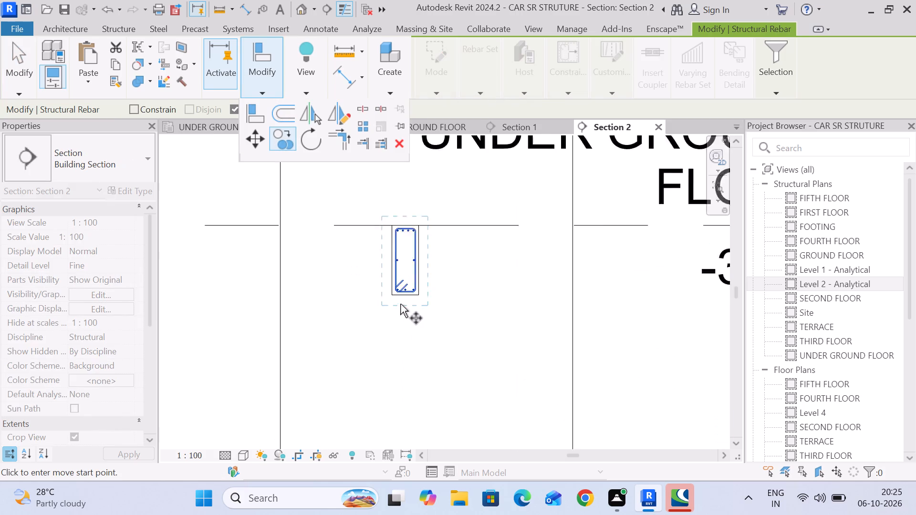
pyautogui.scroll(8, 400, 304)
pyautogui.click(408, 288)
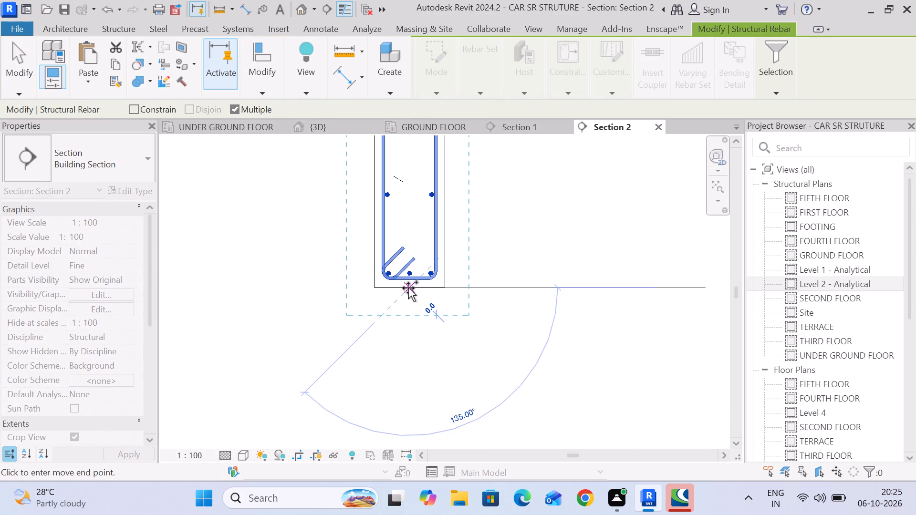
pyautogui.scroll(-14, 408, 288)
pyautogui.moveTo(408, 177); pyautogui.dragTo(408, 292, button='middle')
pyautogui.scroll(6, 408, 292)
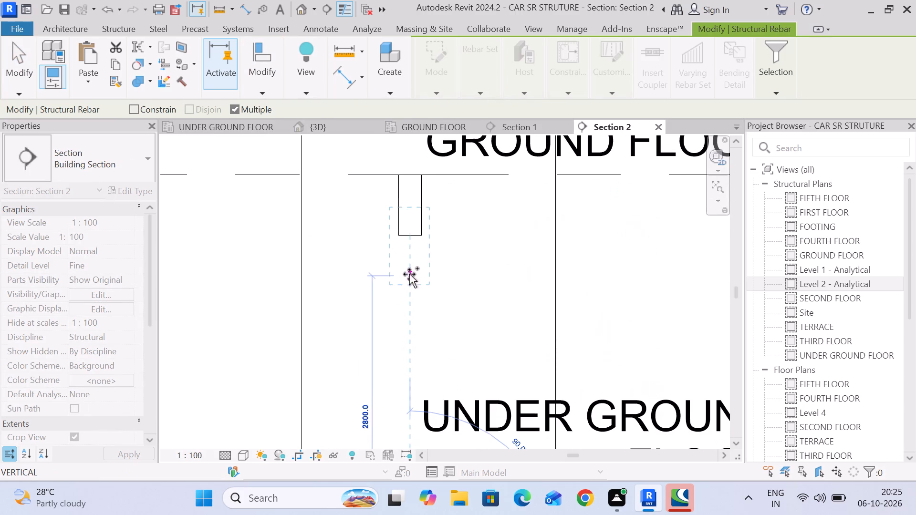
pyautogui.click(409, 234)
# Place further copies of the beam rebar at the bottom midpoints of the FIRST FLOOR and SECOND FLOOR beams.
pyautogui.scroll(-5, 409, 234)
pyautogui.moveTo(409, 235); pyautogui.dragTo(409, 391, button='middle')
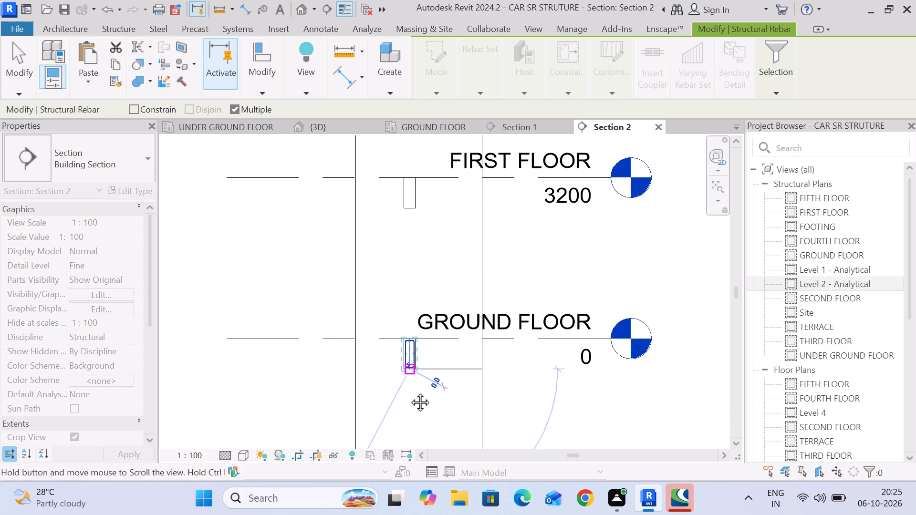
pyautogui.moveTo(409, 391); pyautogui.dragTo(409, 394, button='middle')
pyautogui.scroll(6, 412, 227)
pyautogui.click(407, 237)
pyautogui.scroll(-5, 407, 237)
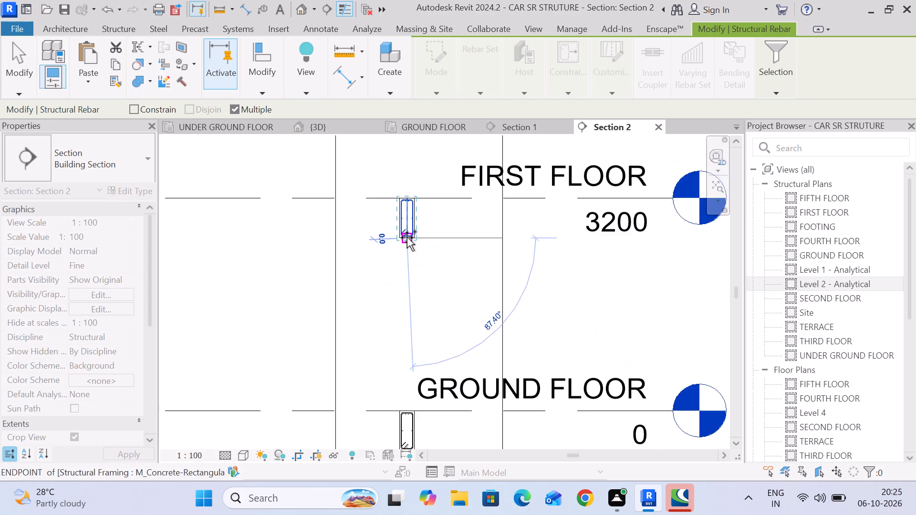
pyautogui.moveTo(407, 238); pyautogui.dragTo(407, 447, button='middle')
pyautogui.scroll(5, 408, 267)
pyautogui.click(406, 256)
# Place further copies of the beam rebar at the bottom midpoints of the THIRD FLOOR and FOURTH FLOOR beams.
pyautogui.scroll(-2, 406, 256)
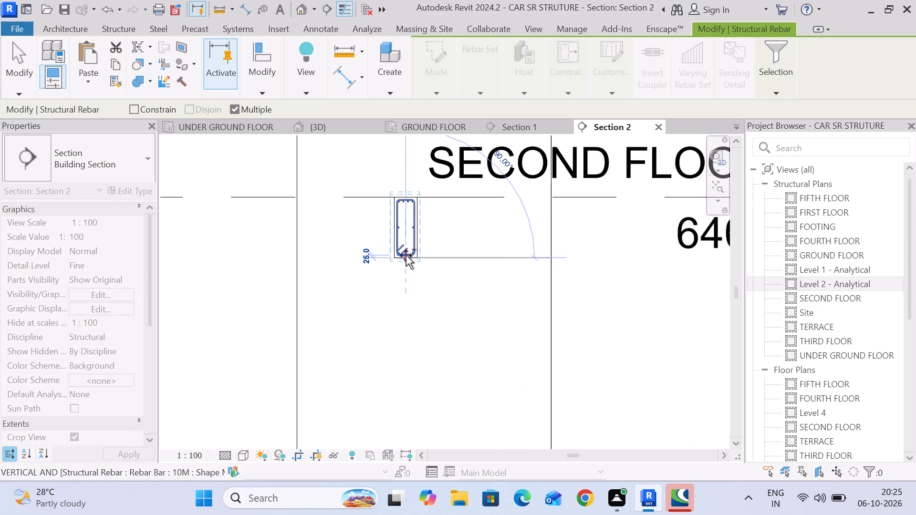
pyautogui.scroll(-4, 406, 256)
pyautogui.moveTo(406, 256); pyautogui.dragTo(409, 440, button='middle')
pyautogui.scroll(6, 405, 263)
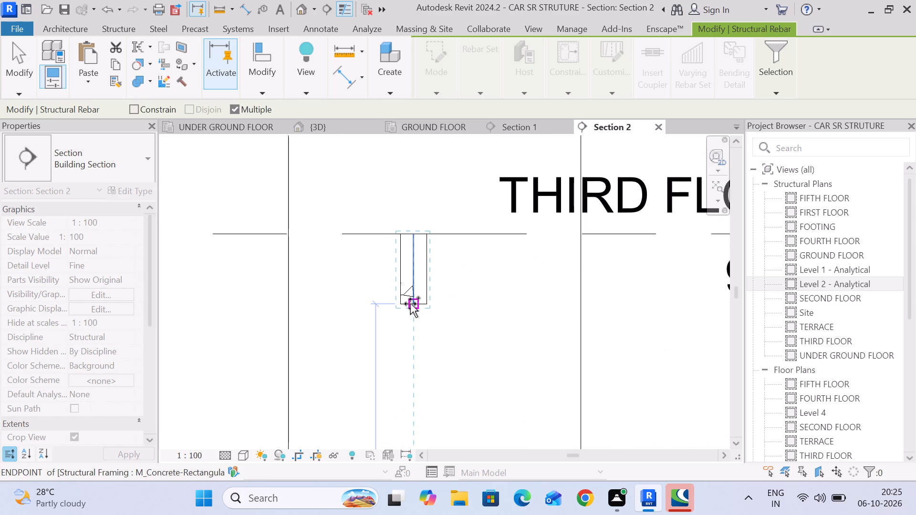
pyautogui.click(412, 302)
pyautogui.scroll(-6, 422, 299)
pyautogui.moveTo(422, 213); pyautogui.dragTo(417, 377, button='middle')
pyautogui.scroll(5, 417, 369)
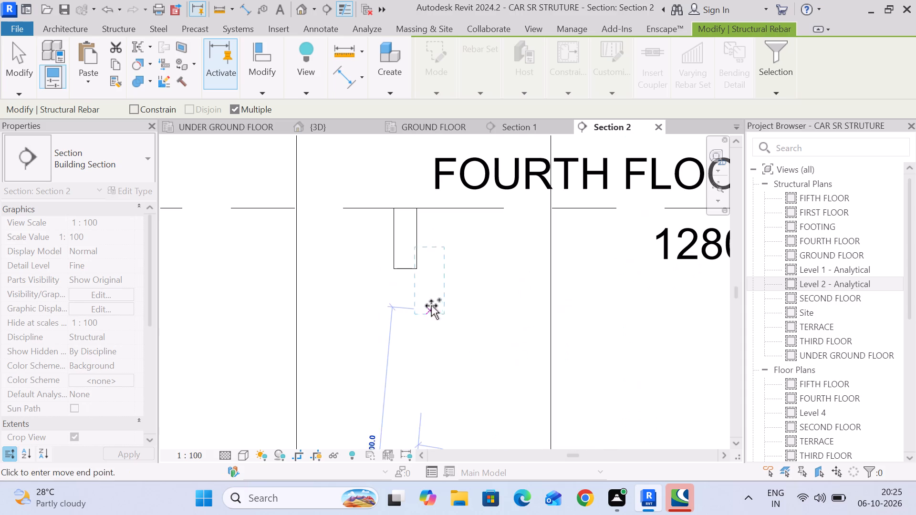
pyautogui.click(404, 267)
# Place the last rebar copy at the bottom midpoint of the FIFTH FLOOR beam and end the copying.
pyautogui.scroll(-7, 410, 267)
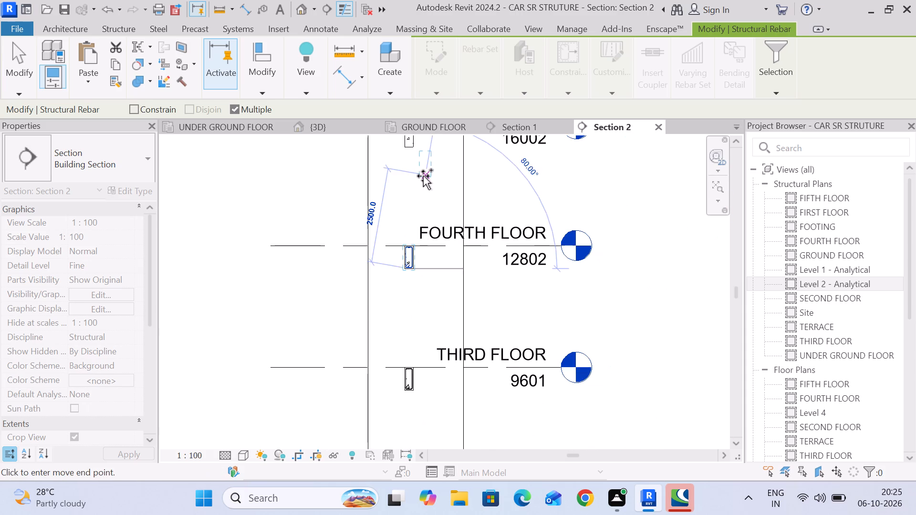
pyautogui.moveTo(423, 176); pyautogui.dragTo(423, 326, button='middle')
pyautogui.scroll(5, 423, 326)
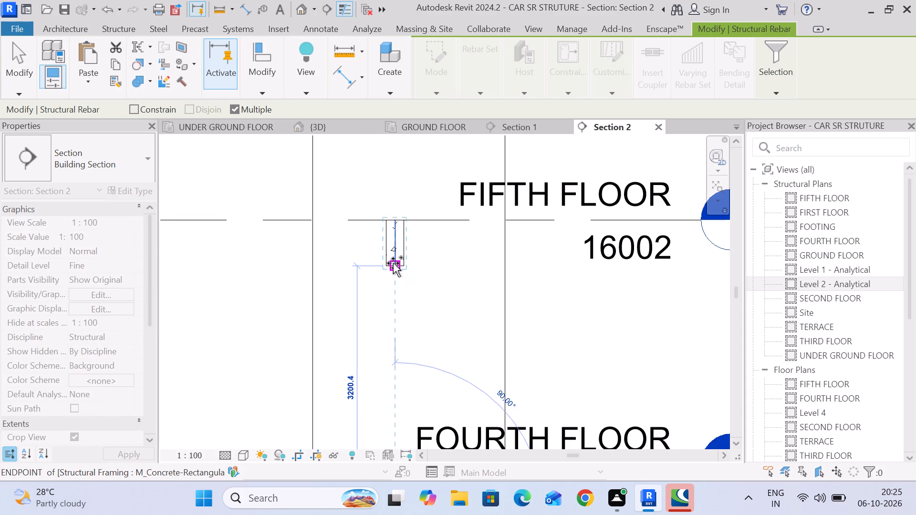
pyautogui.click(393, 263)
pyautogui.scroll(-6, 404, 266)
pyautogui.moveTo(403, 202); pyautogui.dragTo(403, 375, button='middle')
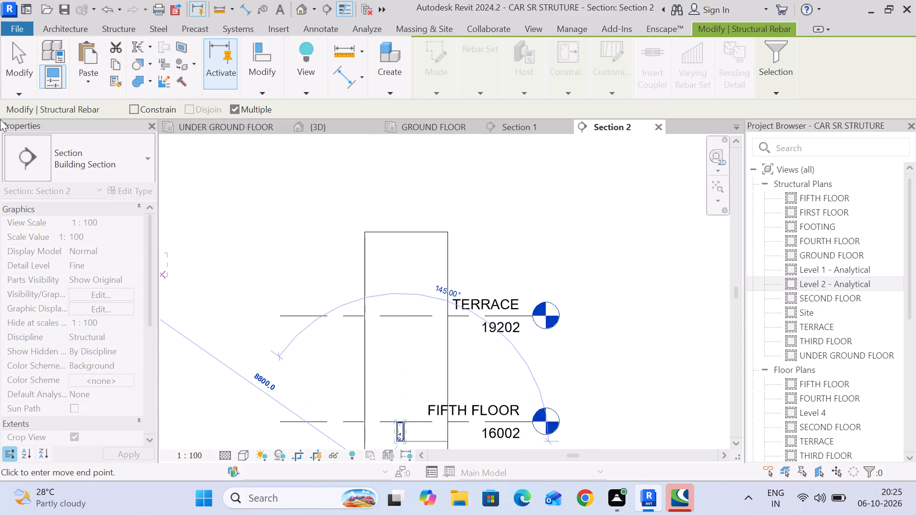
pyautogui.click(31, 66)
# Check the beam rebar on each level of Section 2 down to UNDER GROUND FLOOR.
pyautogui.scroll(-4, 531, 280)
pyautogui.moveTo(509, 270); pyautogui.dragTo(478, 169, button='middle')
pyautogui.scroll(-6, 494, 212)
pyautogui.moveTo(481, 387); pyautogui.dragTo(506, 247, button='middle')
pyautogui.scroll(5, 488, 291)
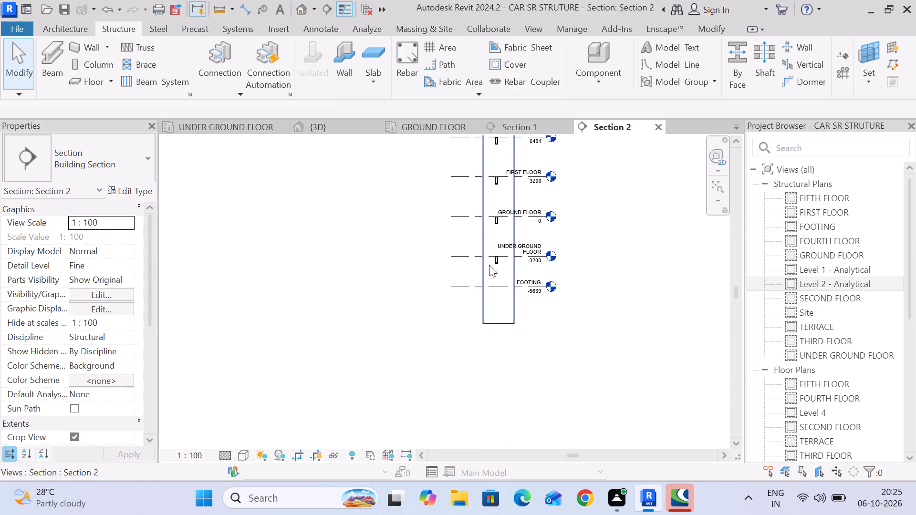
pyautogui.scroll(5, 489, 265)
pyautogui.moveTo(507, 267); pyautogui.dragTo(500, 306, button='middle')
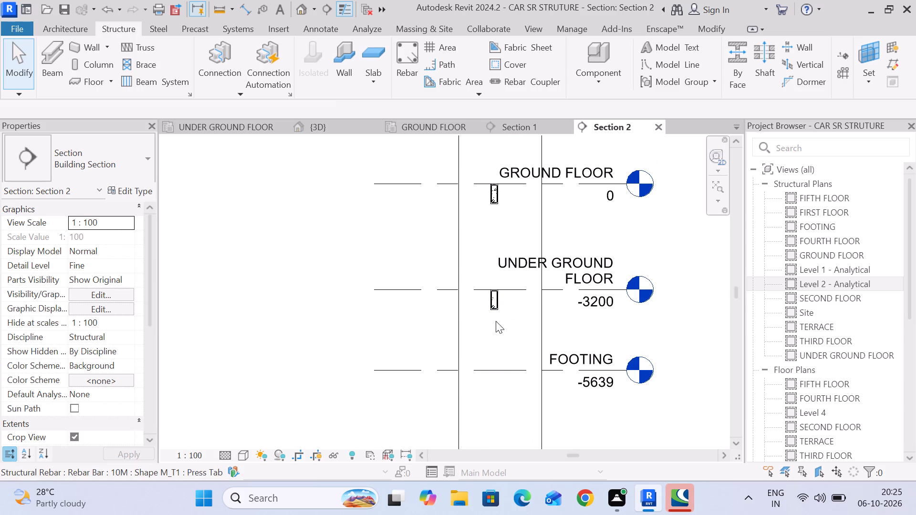
# Inspect the stirrup and bars of the UNDER GROUND FLOOR beam in Section 2.
pyautogui.scroll(12, 505, 329)
pyautogui.moveTo(498, 262); pyautogui.dragTo(478, 319, button='middle')
pyautogui.scroll(-4, 479, 317)
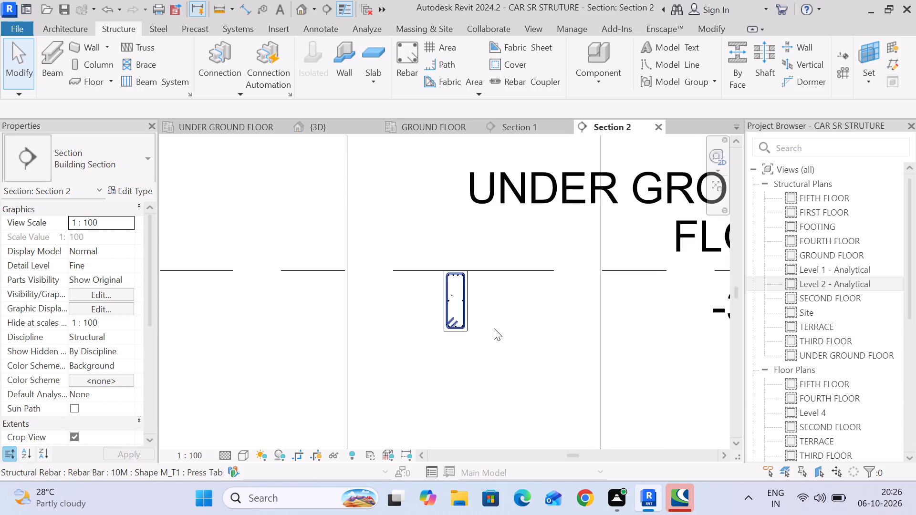
pyautogui.scroll(6, 501, 355)
pyautogui.moveTo(491, 259); pyautogui.dragTo(500, 292, button='middle')
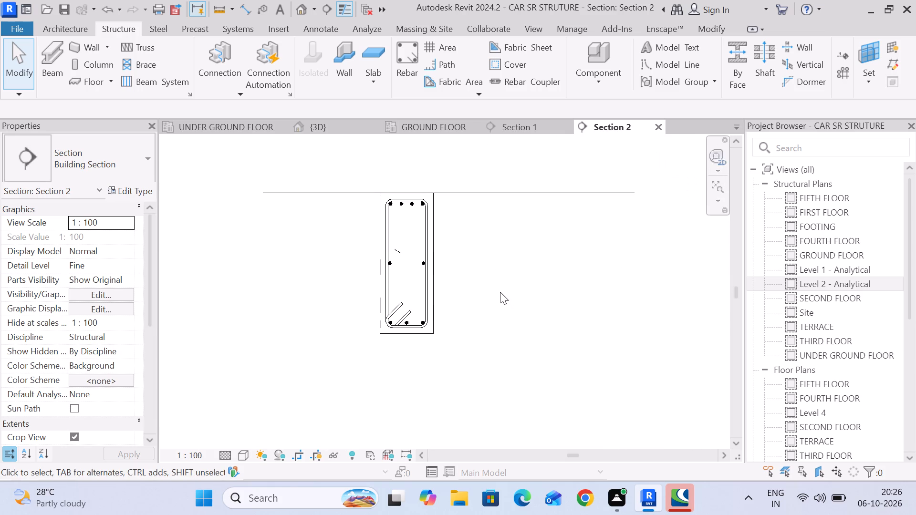
pyautogui.scroll(-3, 500, 293)
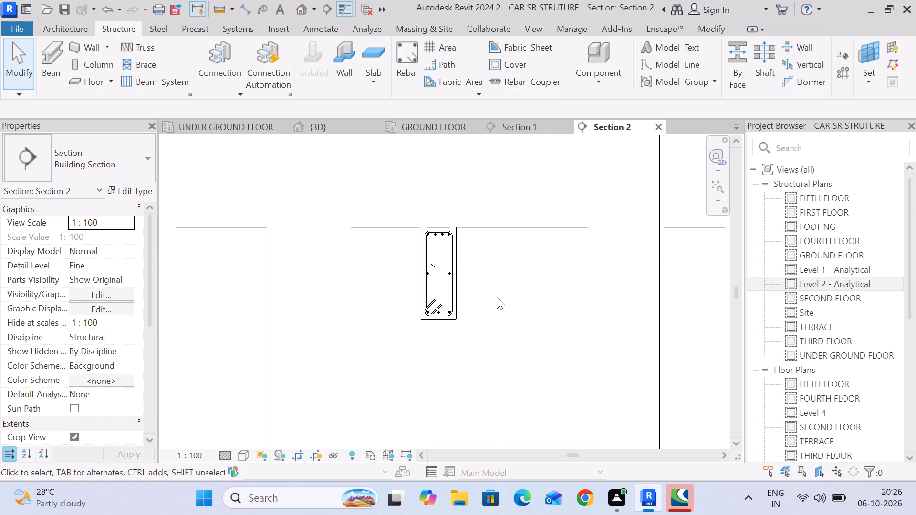
pyautogui.moveTo(497, 297); pyautogui.dragTo(552, 271, button='middle')
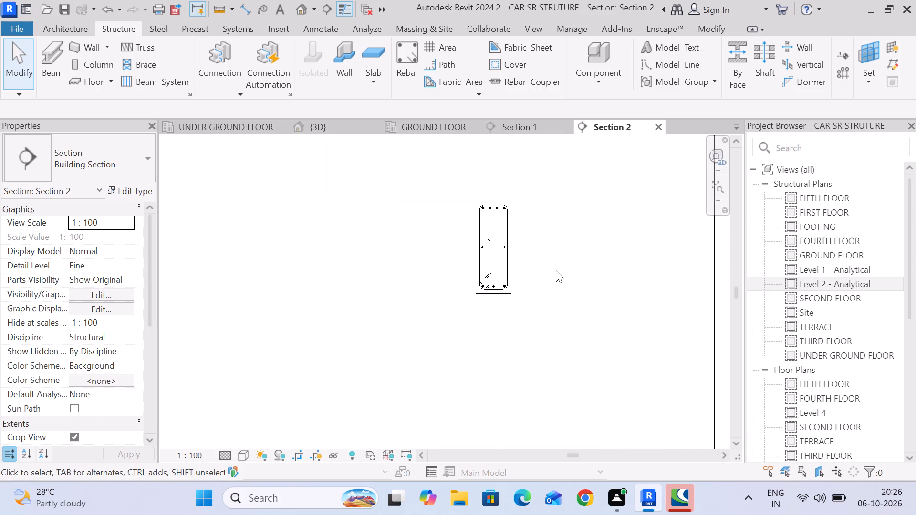
pyautogui.scroll(-11, 556, 269)
pyautogui.scroll(5, 553, 268)
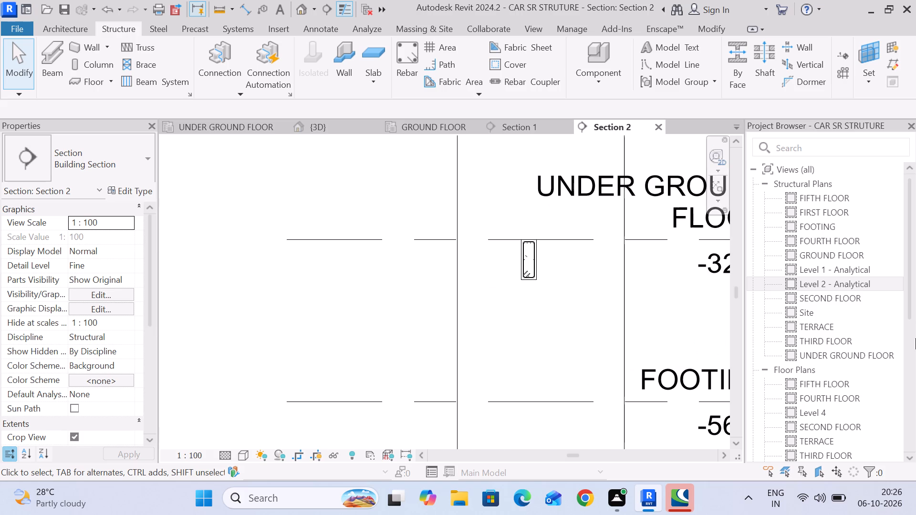
# Look over the UNDER GROUND FLOOR and GROUND FLOOR structural plans to check which beams show rebar.
pyautogui.click(202, 127)
pyautogui.scroll(-6, 300, 265)
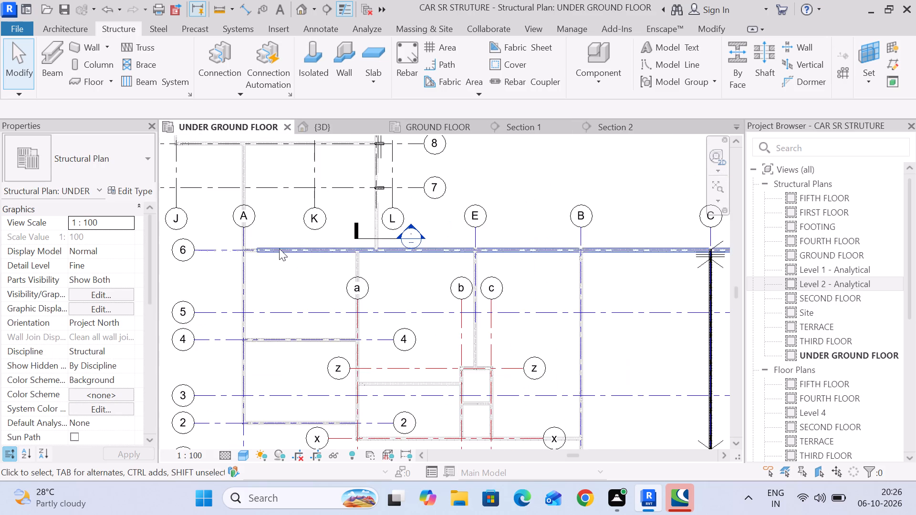
pyautogui.click(455, 127)
pyautogui.scroll(-5, 431, 246)
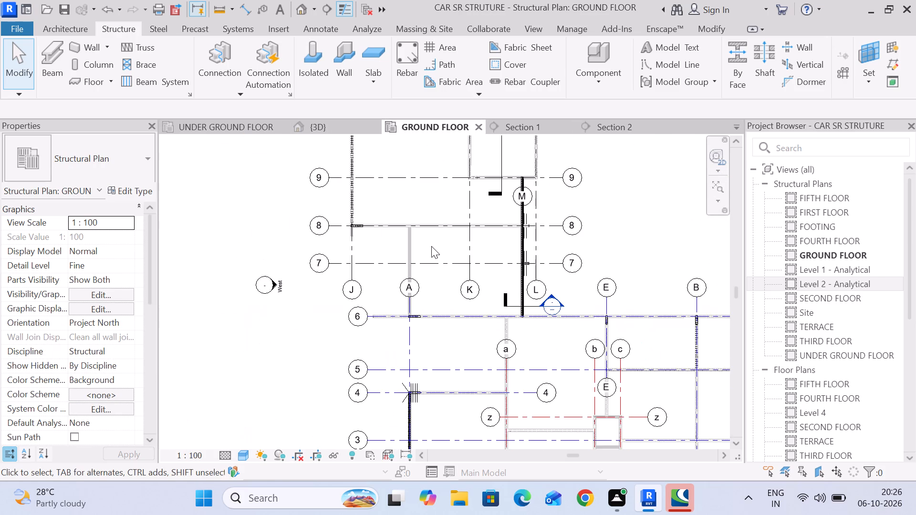
pyautogui.scroll(6, 427, 246)
pyautogui.moveTo(426, 247); pyautogui.dragTo(431, 184, button='middle')
pyautogui.scroll(-5, 431, 183)
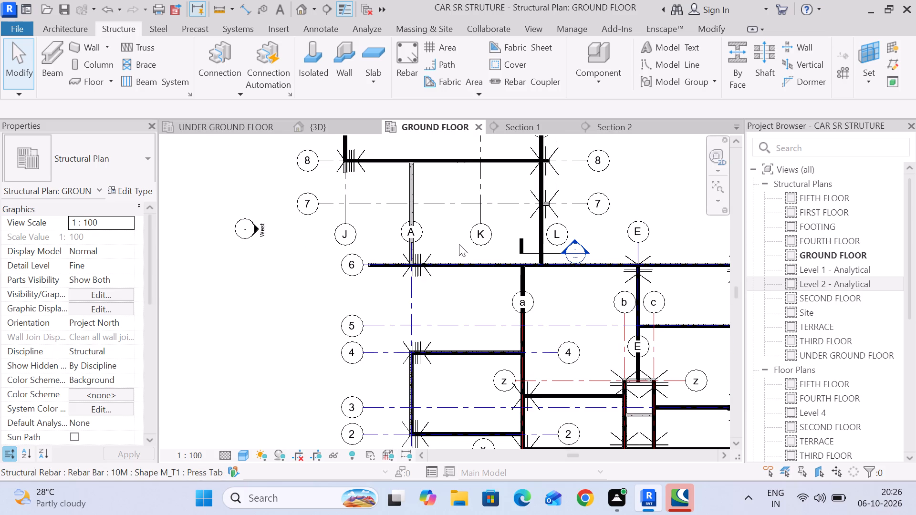
pyautogui.moveTo(459, 244); pyautogui.dragTo(440, 223, button='middle')
pyautogui.scroll(-4, 439, 223)
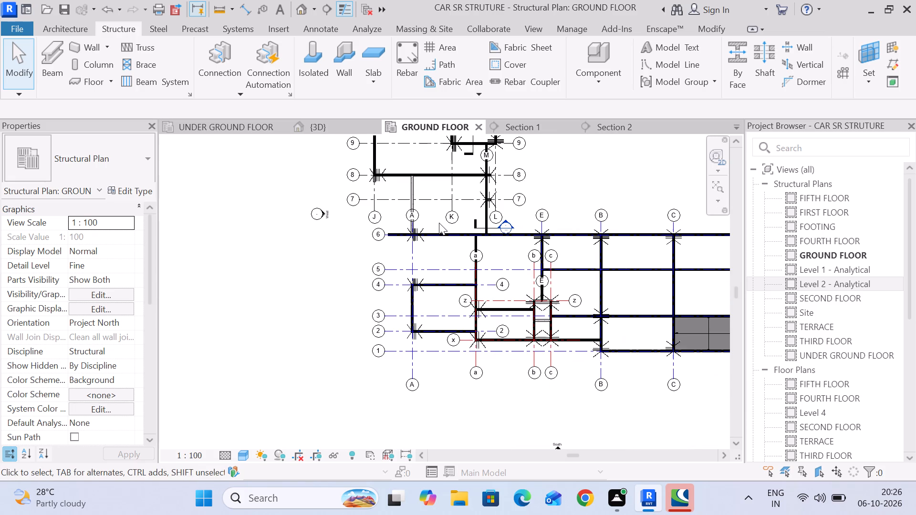
pyautogui.middleClick(428, 255)
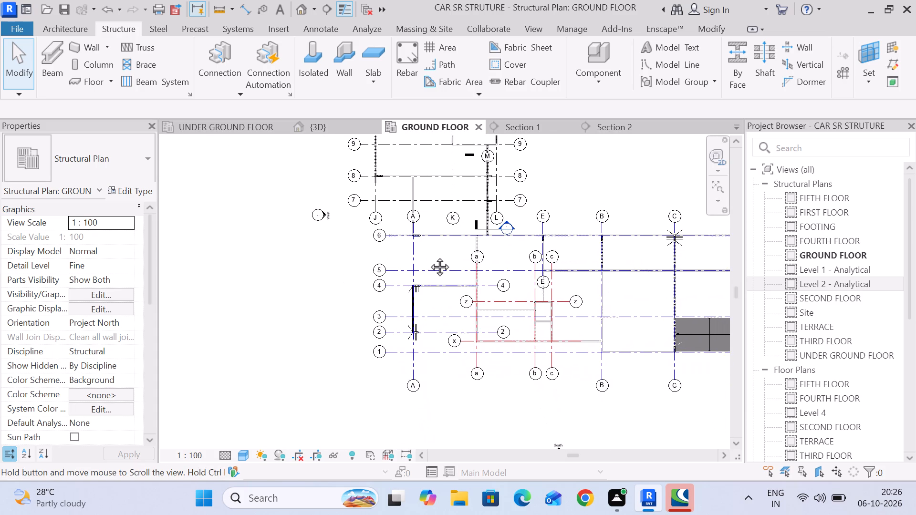
# Filter the elements around grids b and z to Structural Rebar only and make them view unobscured in the GROUND FLOOR plan.
pyautogui.scroll(2, 555, 305)
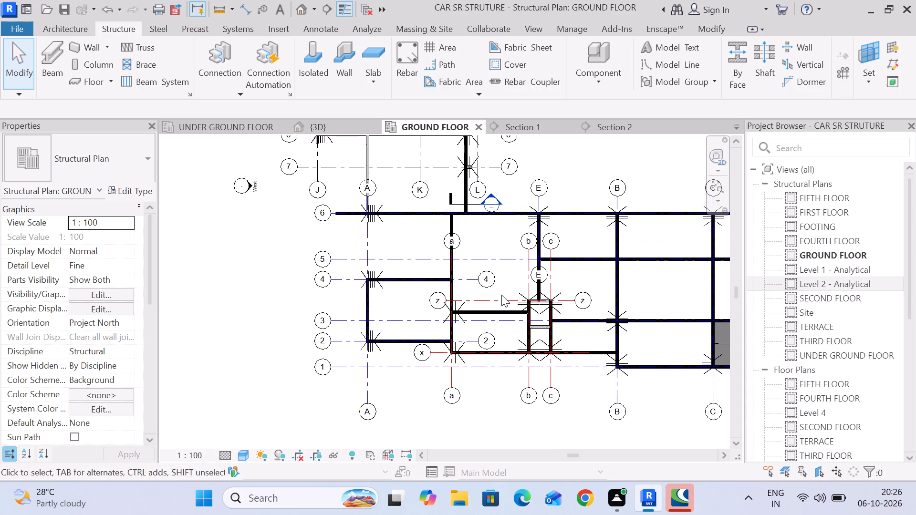
pyautogui.scroll(7, 542, 325)
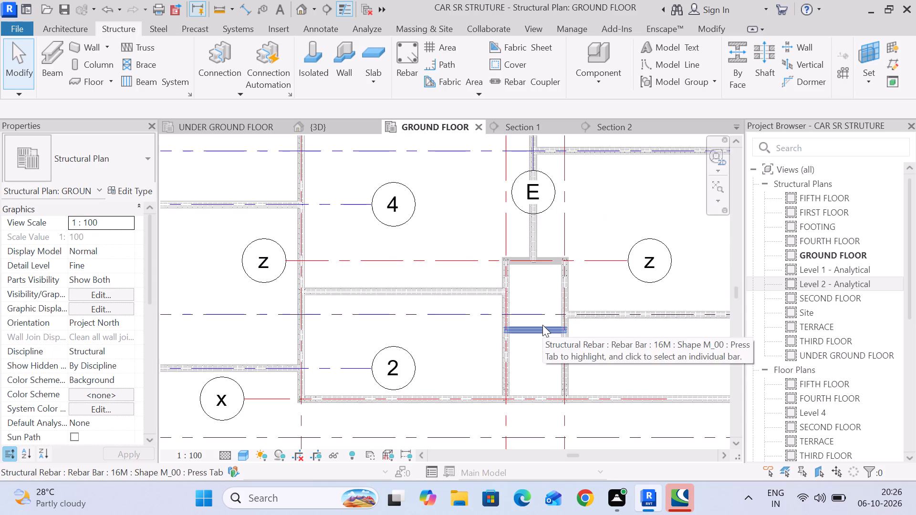
pyautogui.scroll(5, 542, 325)
pyautogui.scroll(-4, 538, 357)
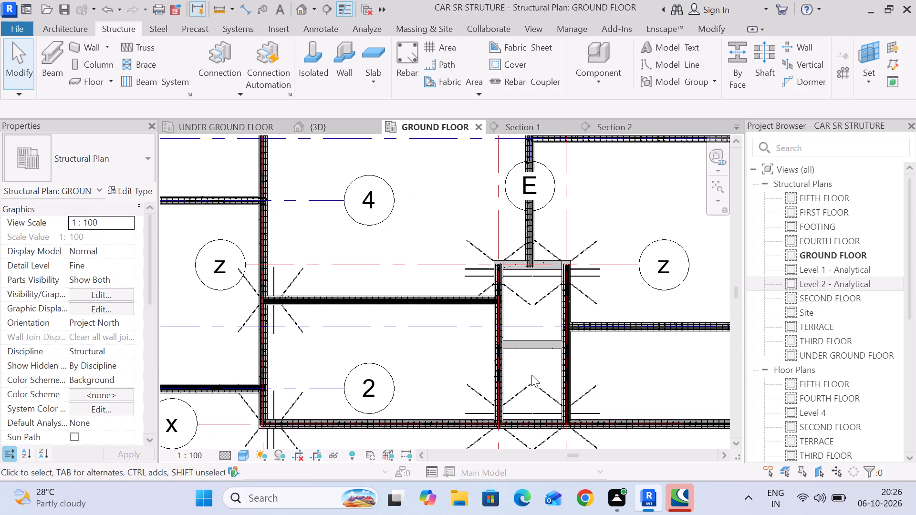
pyautogui.moveTo(531, 375); pyautogui.dragTo(495, 216)
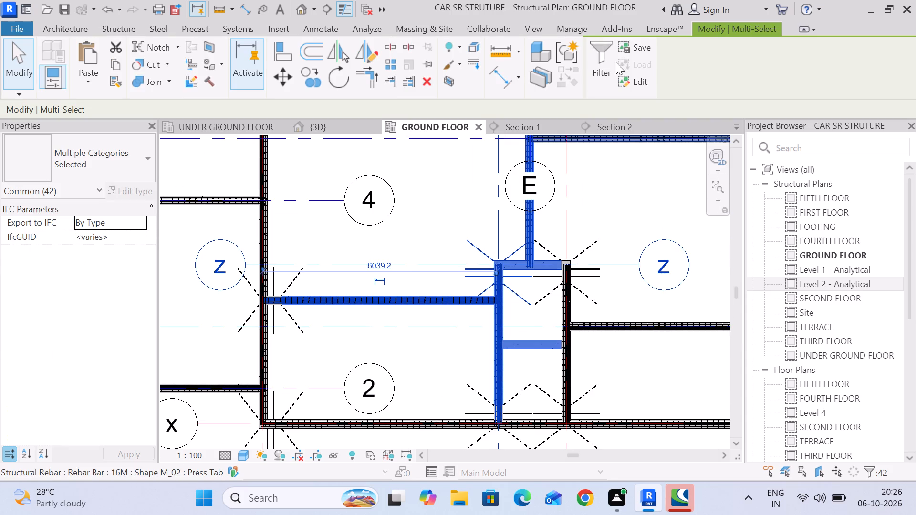
pyautogui.click(604, 62)
pyautogui.click(564, 169)
pyautogui.click(562, 176)
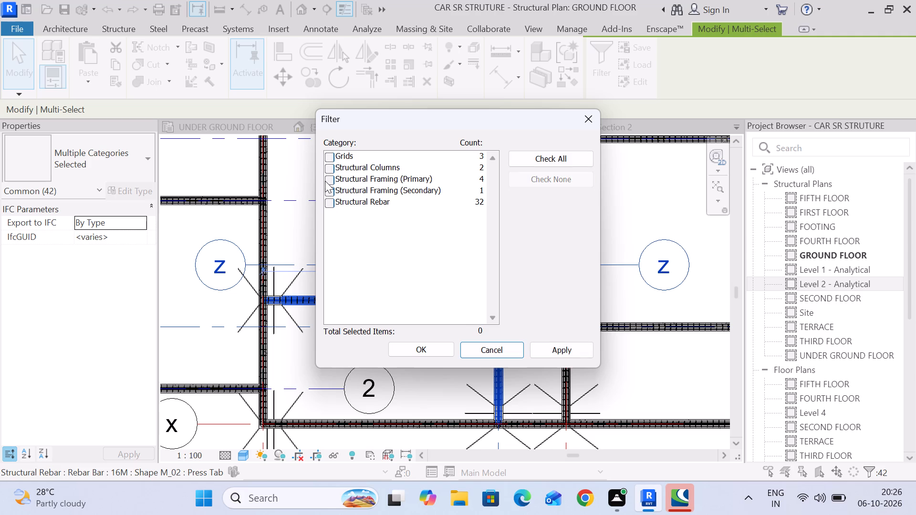
pyautogui.click(330, 199)
pyautogui.click(431, 349)
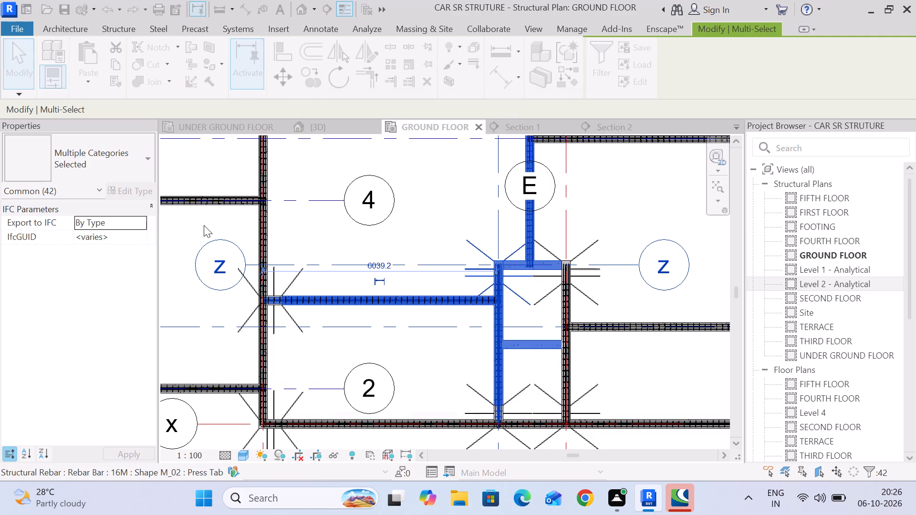
pyautogui.scroll(-5, 127, 311)
pyautogui.click(107, 307)
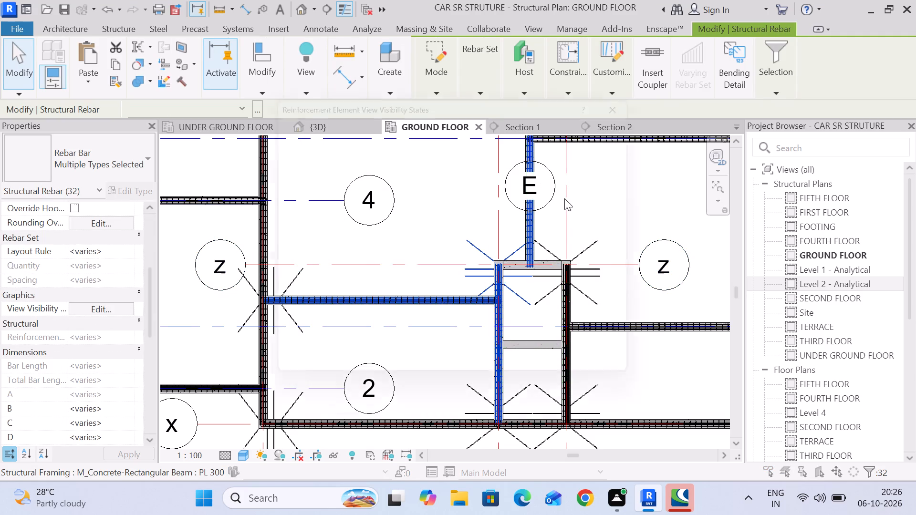
pyautogui.click(570, 189)
pyautogui.click(538, 375)
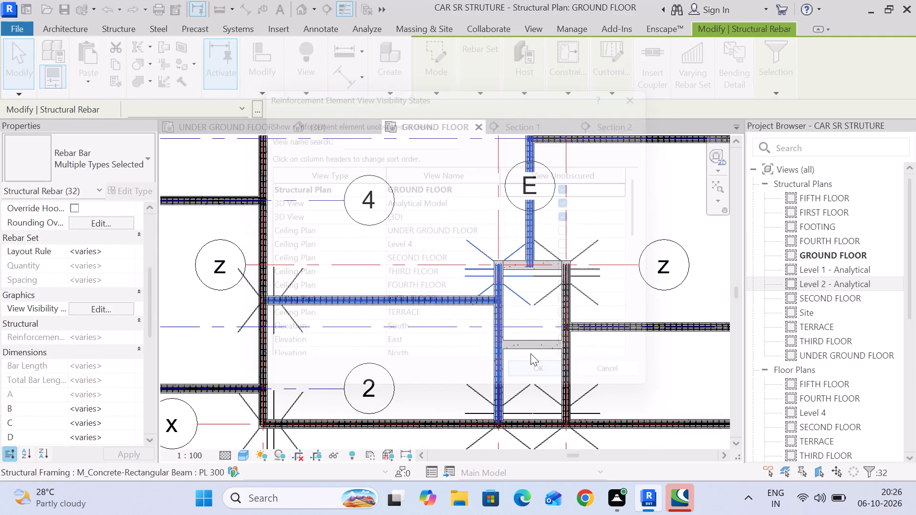
pyautogui.click(437, 191)
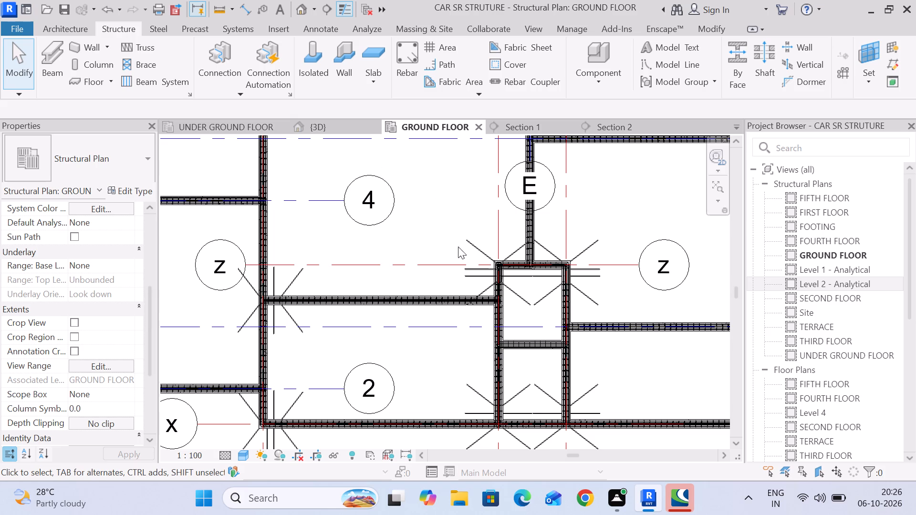
# Examine the GROUND FLOOR plan for beams without displayed reinforcement.
pyautogui.scroll(6, 529, 271)
pyautogui.scroll(-8, 531, 276)
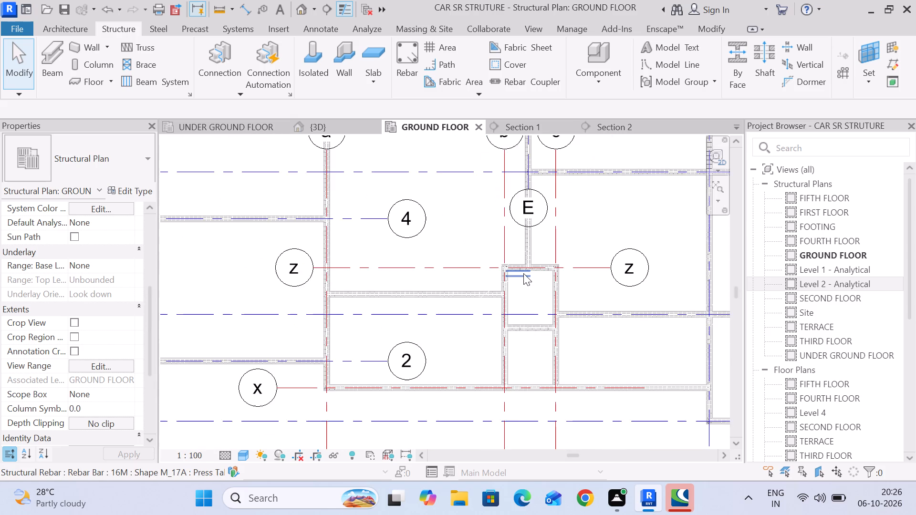
pyautogui.scroll(-5, 523, 273)
pyautogui.moveTo(579, 192); pyautogui.dragTo(563, 195, button='middle')
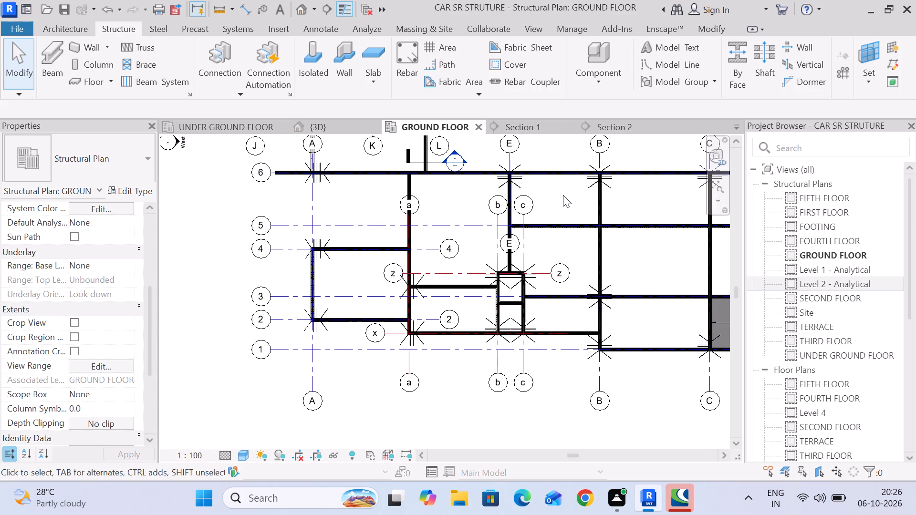
pyautogui.moveTo(562, 196); pyautogui.dragTo(548, 276, button='middle')
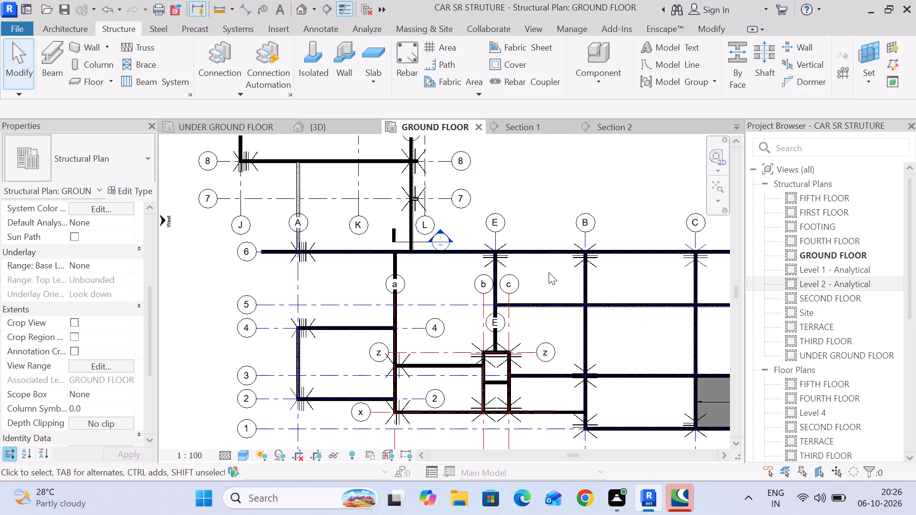
pyautogui.scroll(-4, 550, 271)
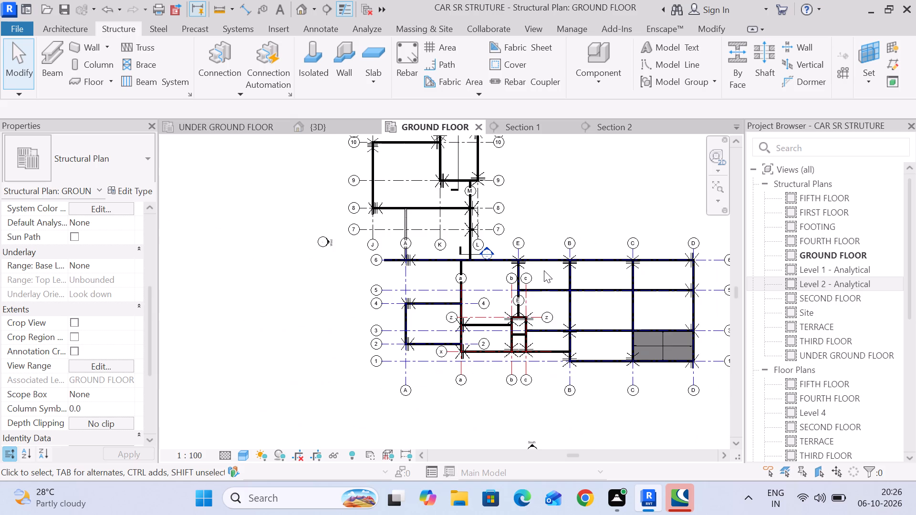
pyautogui.scroll(6, 544, 270)
pyautogui.moveTo(536, 271); pyautogui.dragTo(559, 227, button='middle')
pyautogui.scroll(1, 538, 271)
pyautogui.scroll(-5, 559, 227)
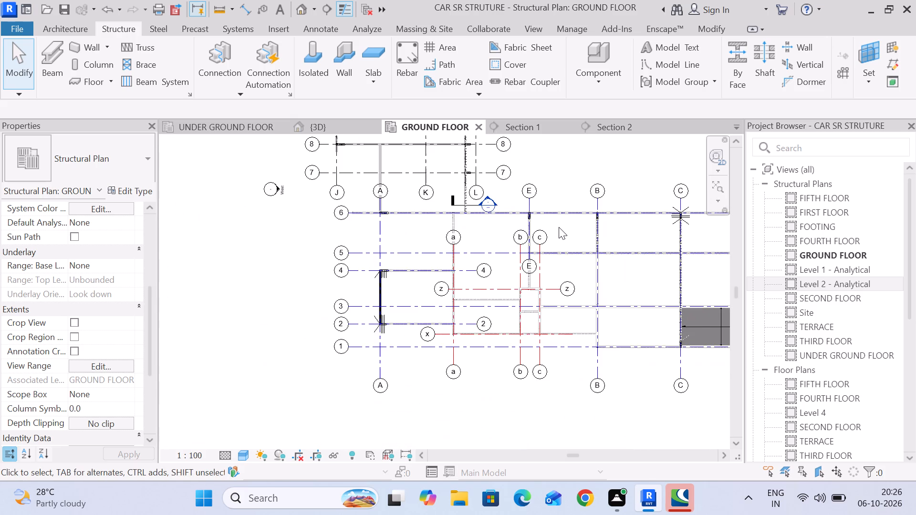
# Copy only the structural rebar of the grid E beam to the unreinforced grid A beam between grids 8 and 6.
pyautogui.scroll(8, 559, 227)
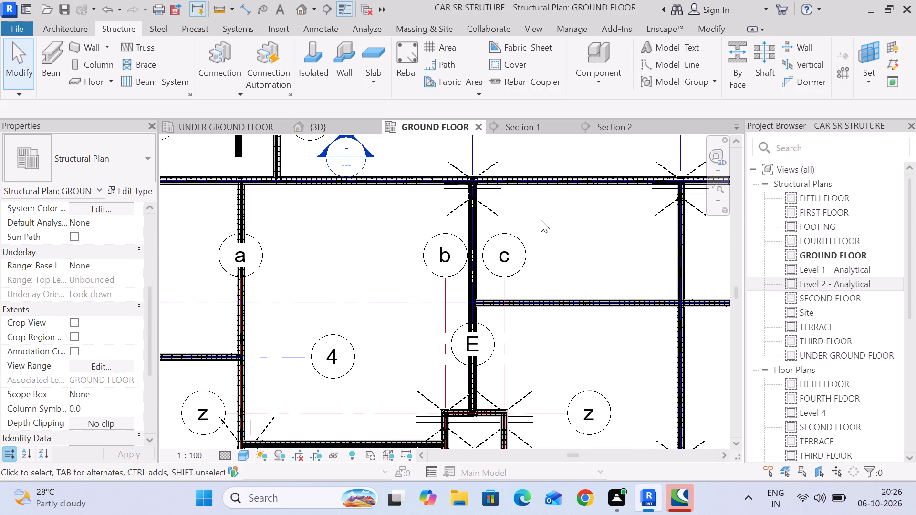
pyautogui.moveTo(534, 288); pyautogui.dragTo(414, 250)
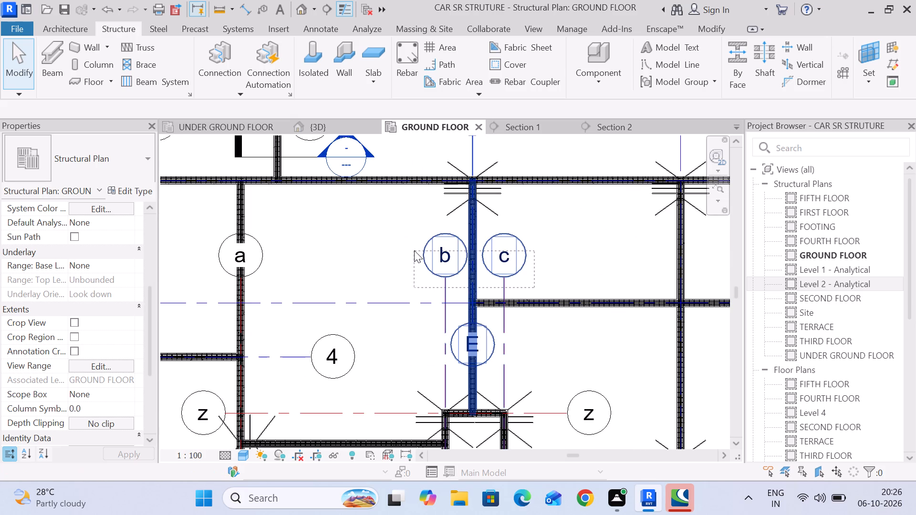
pyautogui.moveTo(414, 250); pyautogui.dragTo(411, 233)
pyautogui.click(599, 58)
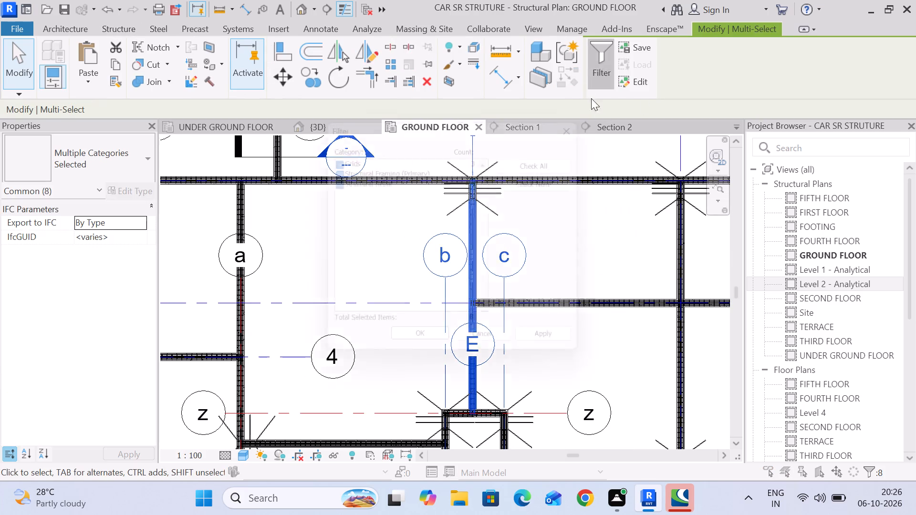
pyautogui.click(538, 182)
pyautogui.click(327, 182)
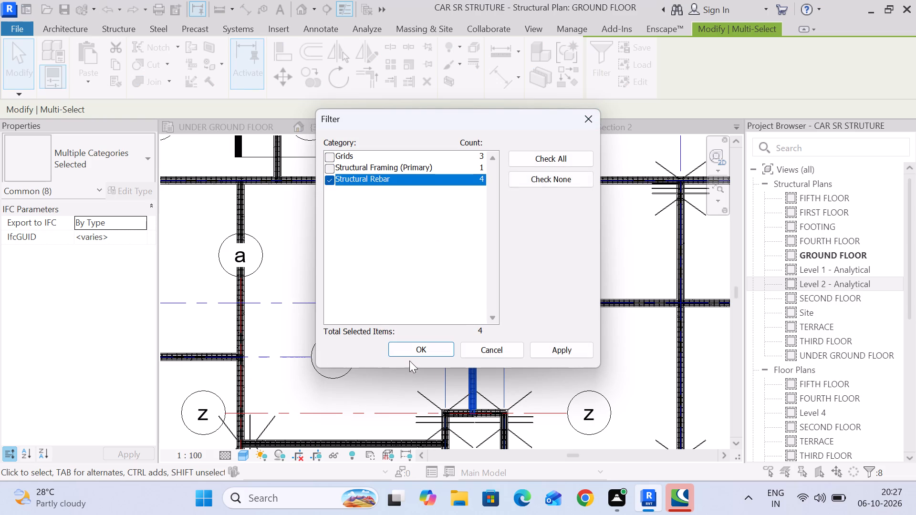
pyautogui.click(411, 345)
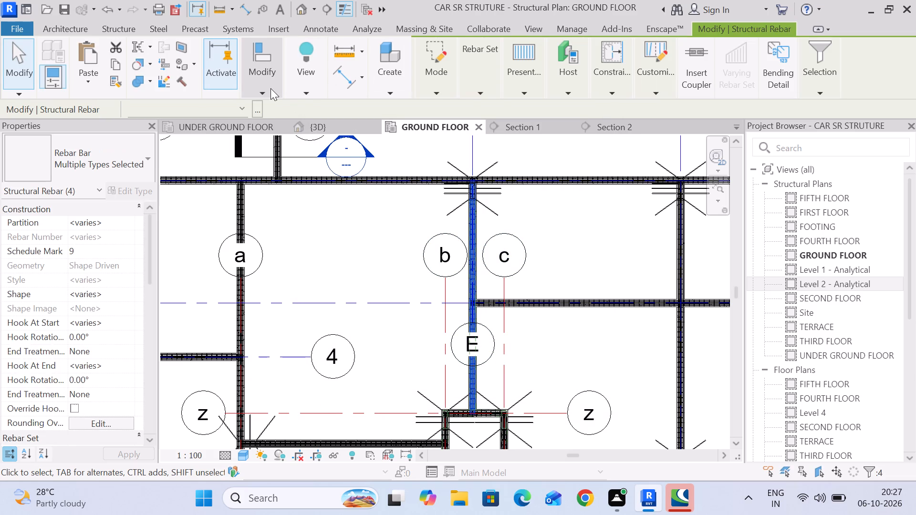
pyautogui.click(271, 88)
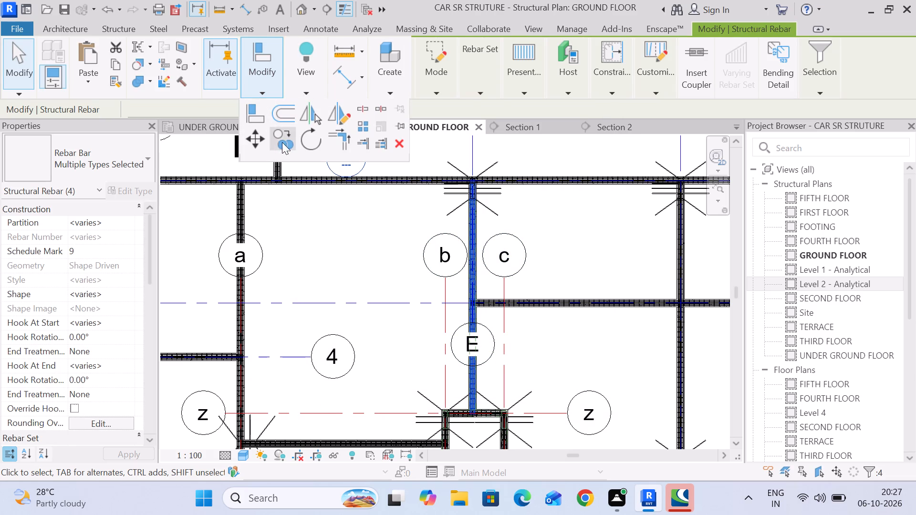
pyautogui.click(282, 142)
pyautogui.scroll(15, 479, 170)
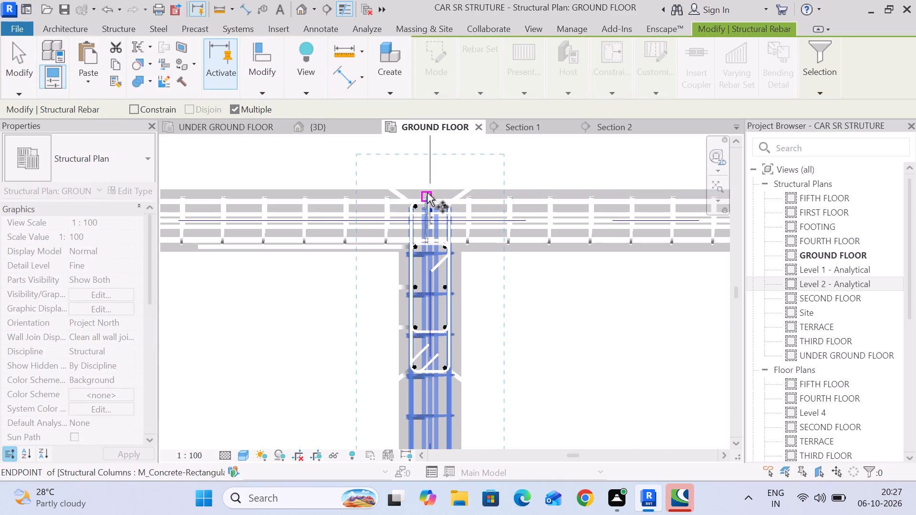
pyautogui.scroll(8, 430, 189)
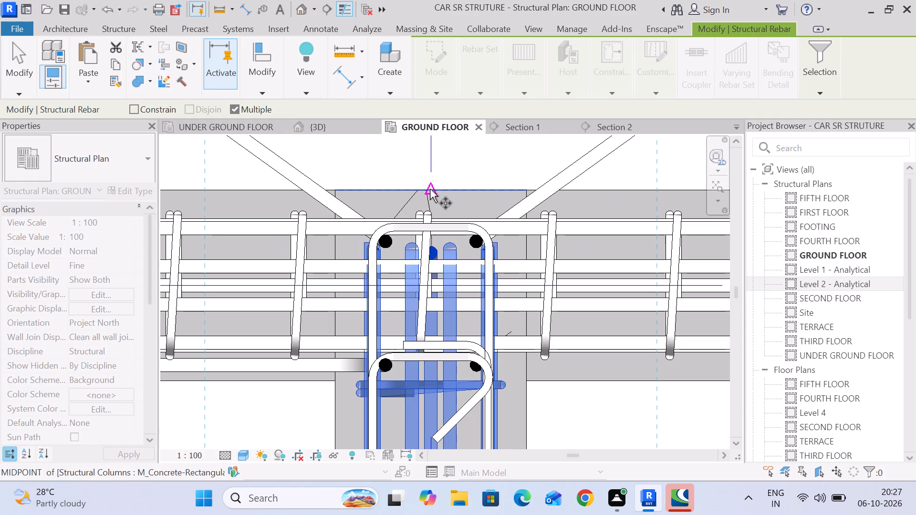
pyautogui.click(429, 189)
pyautogui.scroll(-3, 434, 190)
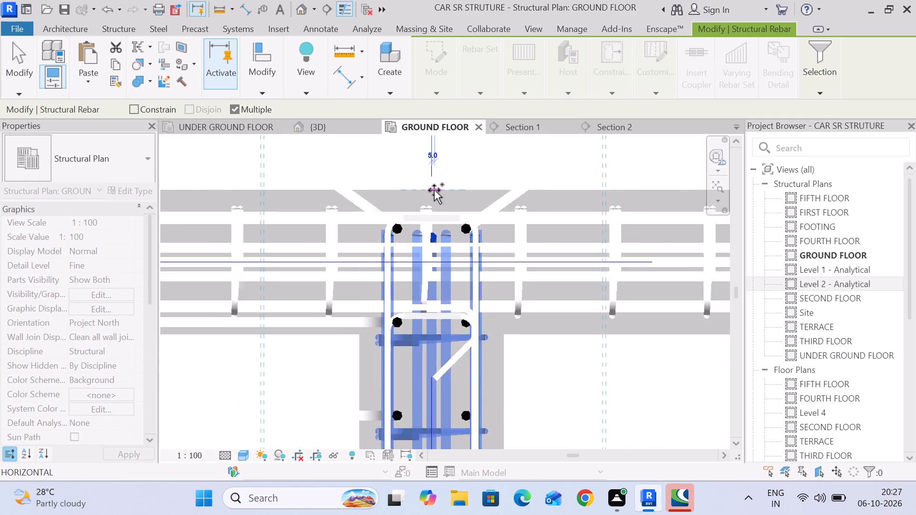
pyautogui.scroll(-19, 434, 190)
pyautogui.scroll(-7, 434, 192)
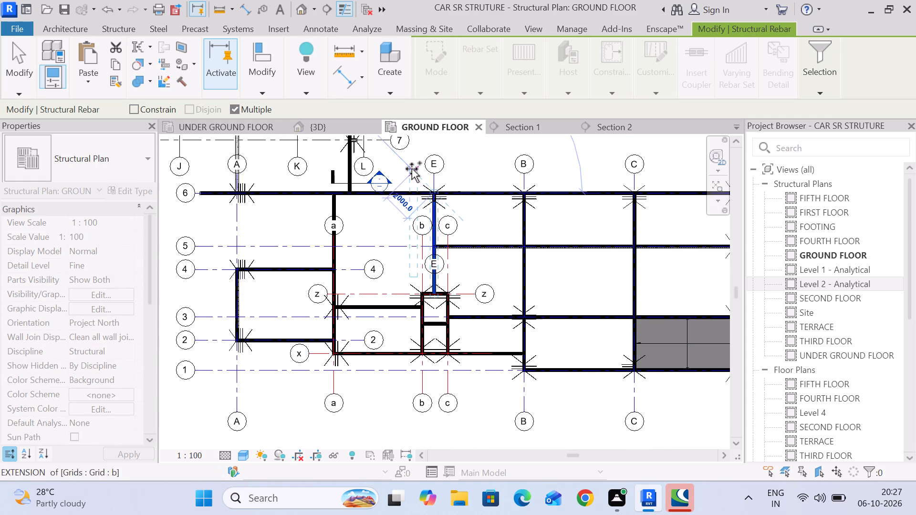
pyautogui.moveTo(411, 169); pyautogui.dragTo(518, 311, button='middle')
pyautogui.scroll(13, 344, 253)
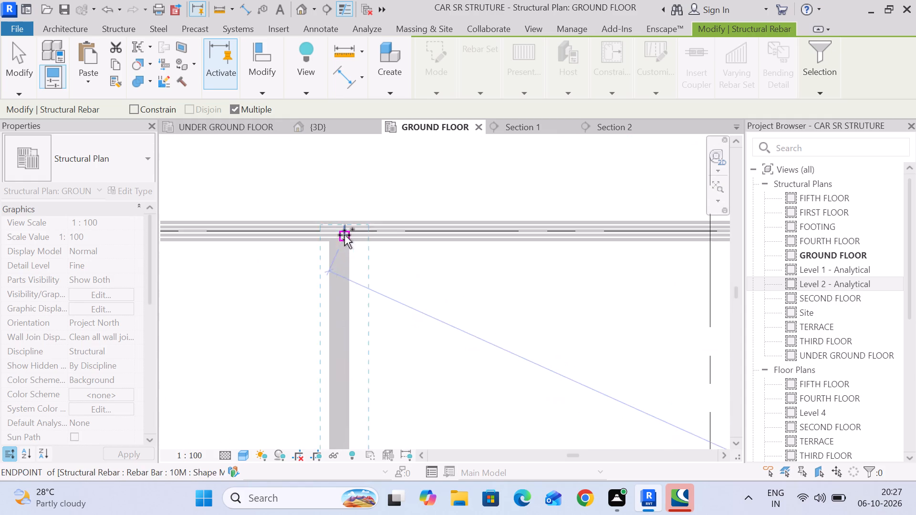
pyautogui.scroll(8, 339, 251)
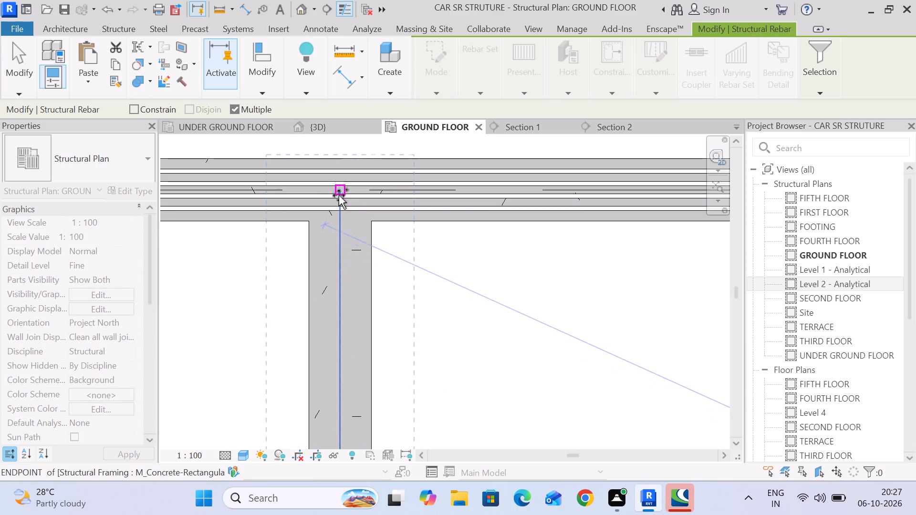
pyautogui.click(339, 192)
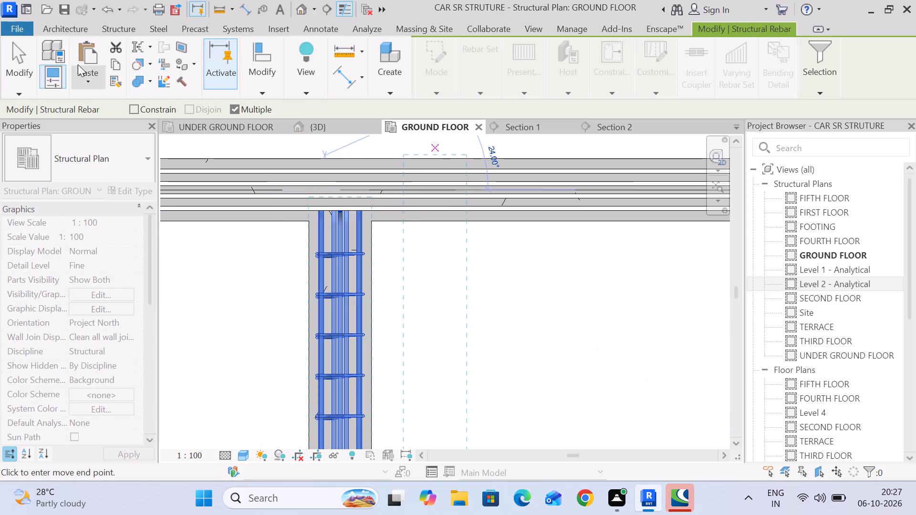
pyautogui.click(19, 63)
# Extend the 16M bottom, upper and middle bars of the grid A beam into the crossing beam at grid 8.
pyautogui.click(354, 226)
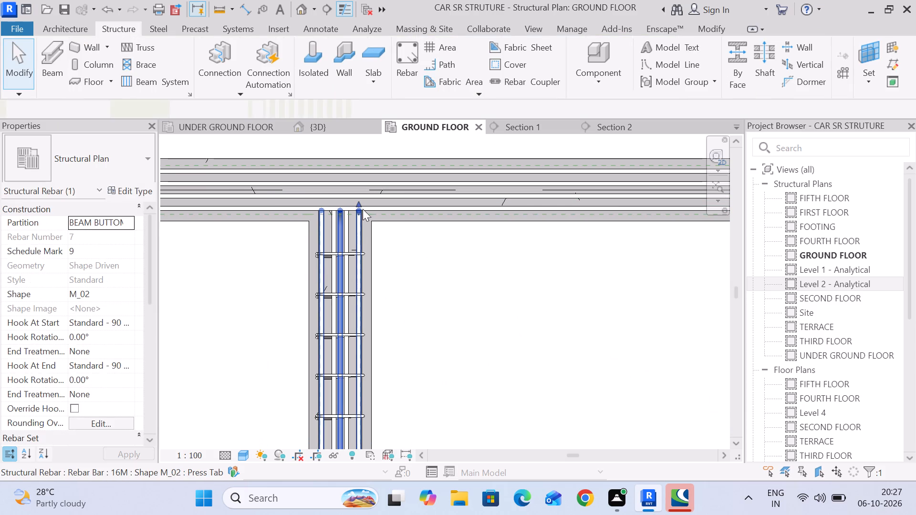
pyautogui.moveTo(357, 206); pyautogui.dragTo(354, 164)
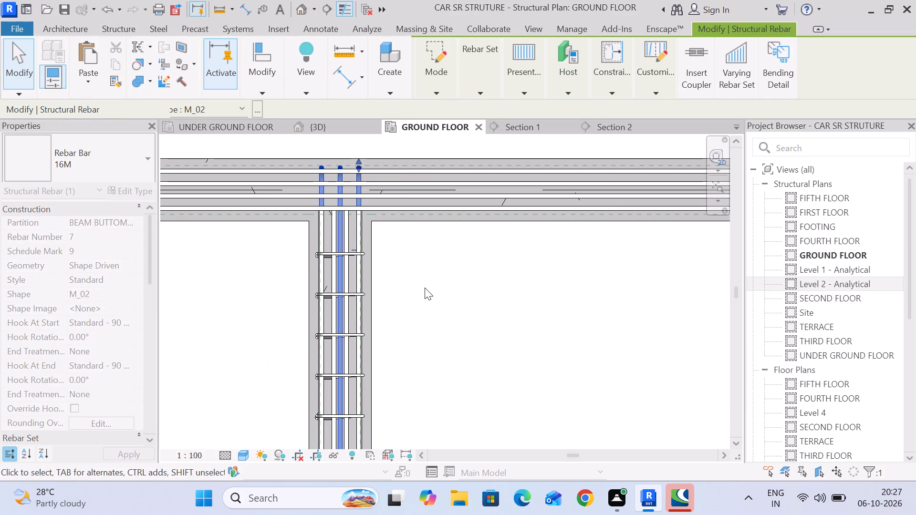
pyautogui.click(425, 288)
pyautogui.click(348, 224)
pyautogui.moveTo(357, 205); pyautogui.dragTo(357, 173)
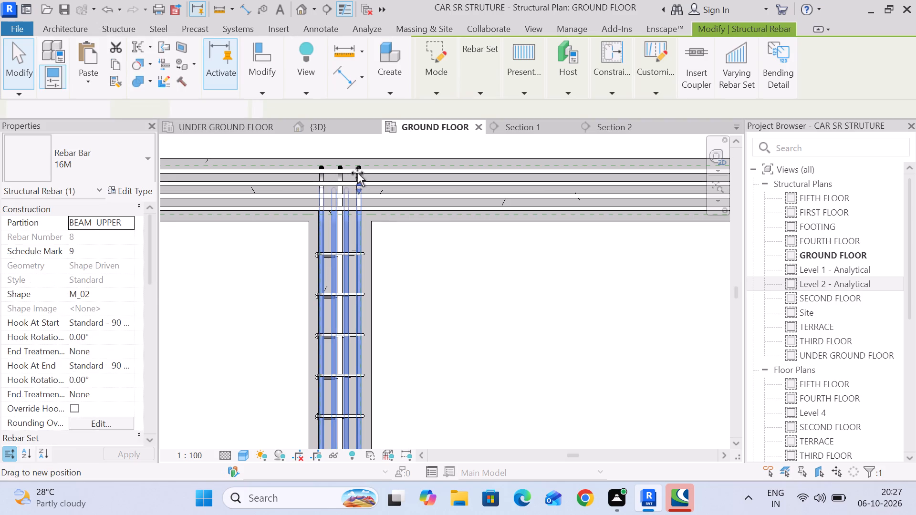
pyautogui.moveTo(357, 173); pyautogui.dragTo(357, 168)
pyautogui.click(420, 268)
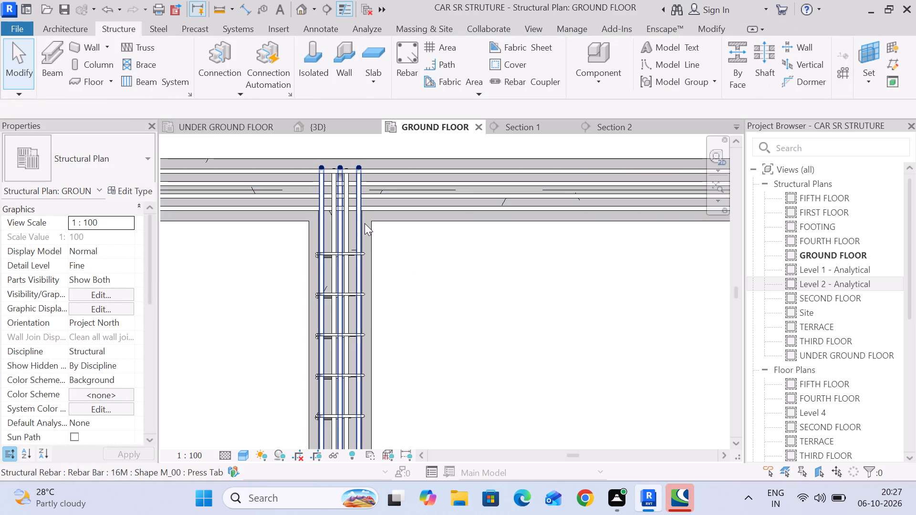
pyautogui.click(365, 230)
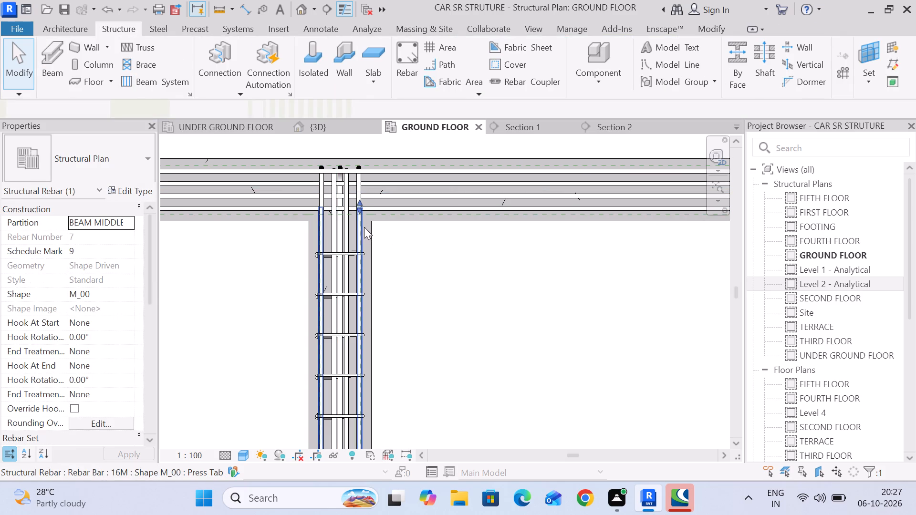
pyautogui.moveTo(358, 203); pyautogui.dragTo(358, 168)
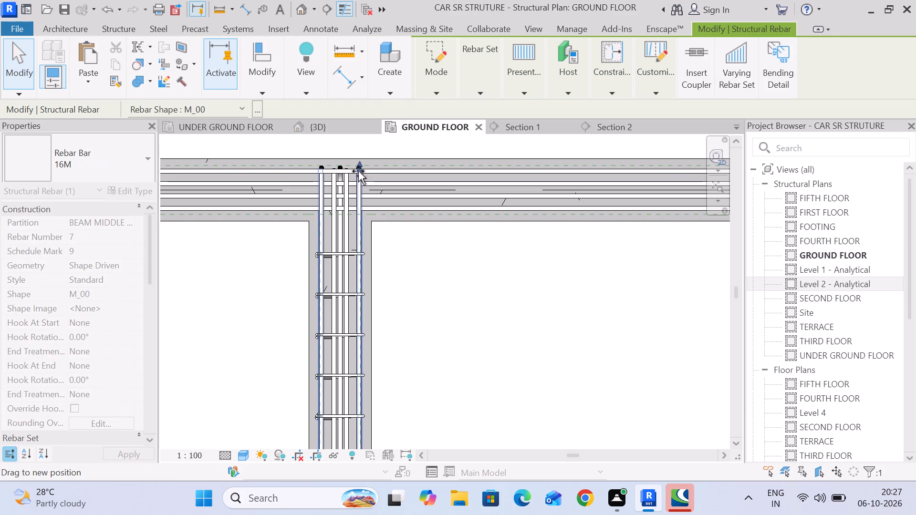
pyautogui.click(457, 290)
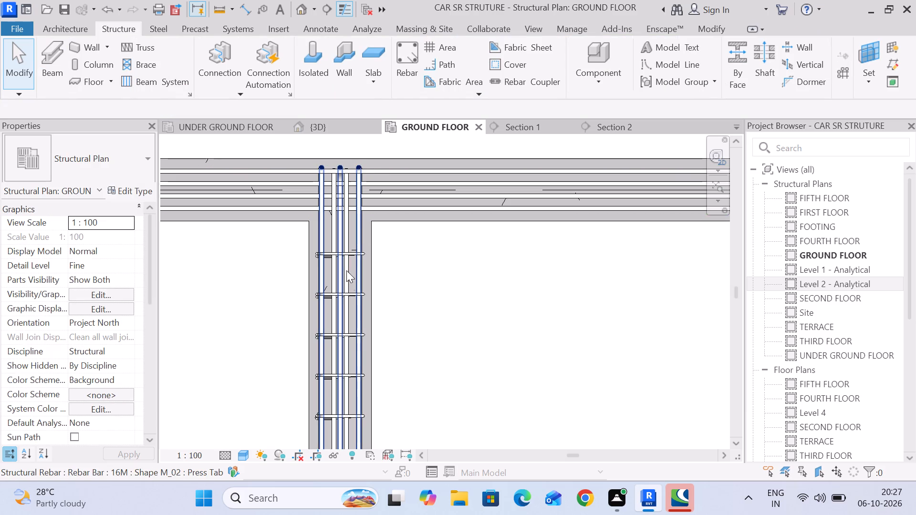
# Bring the first 10M stirrup of the grid A beam up to the face of the grid 8 beam.
pyautogui.click(351, 256)
pyautogui.moveTo(340, 252); pyautogui.dragTo(343, 217)
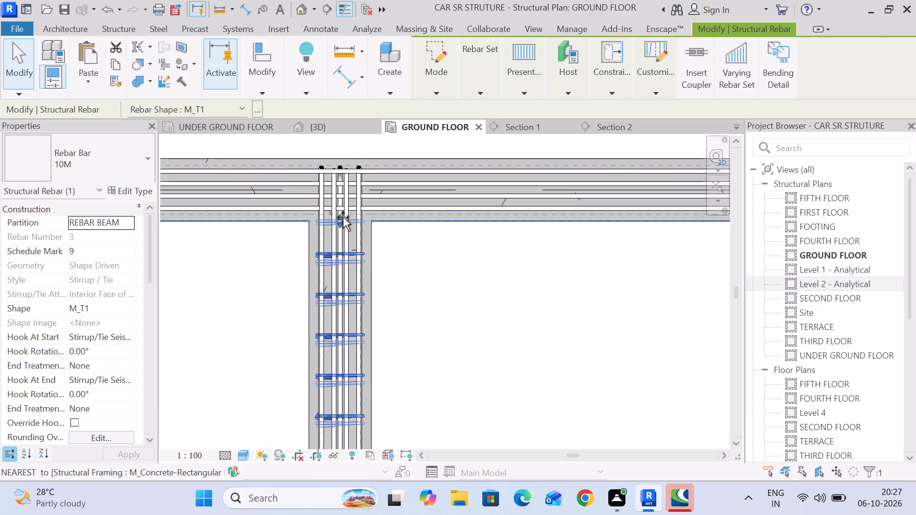
pyautogui.moveTo(343, 217); pyautogui.dragTo(343, 216)
# Shorten the 16M bottom bars of the grid A beam so they end inside the grid 6 beam.
pyautogui.scroll(-7, 392, 282)
pyautogui.moveTo(427, 355); pyautogui.dragTo(403, 257, button='middle')
pyautogui.scroll(-3, 403, 265)
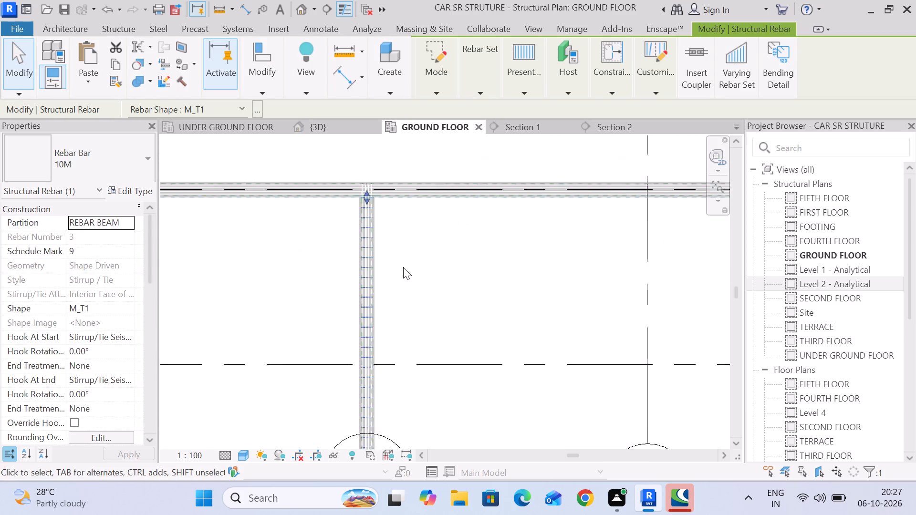
pyautogui.scroll(-2, 403, 267)
pyautogui.moveTo(413, 322); pyautogui.dragTo(410, 231, button='middle')
pyautogui.moveTo(431, 346); pyautogui.dragTo(424, 216, button='middle')
pyautogui.scroll(3, 382, 349)
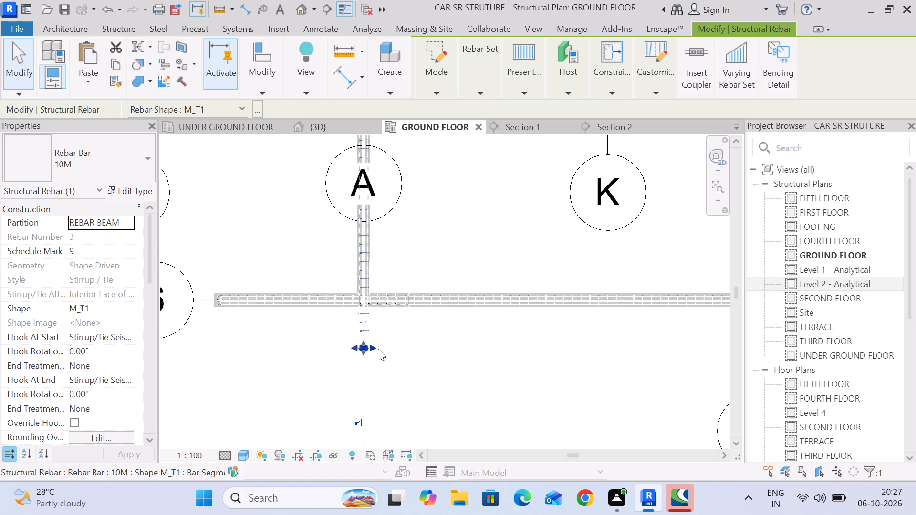
pyautogui.scroll(3, 378, 349)
pyautogui.click(396, 330)
pyautogui.click(427, 376)
pyautogui.scroll(6, 354, 345)
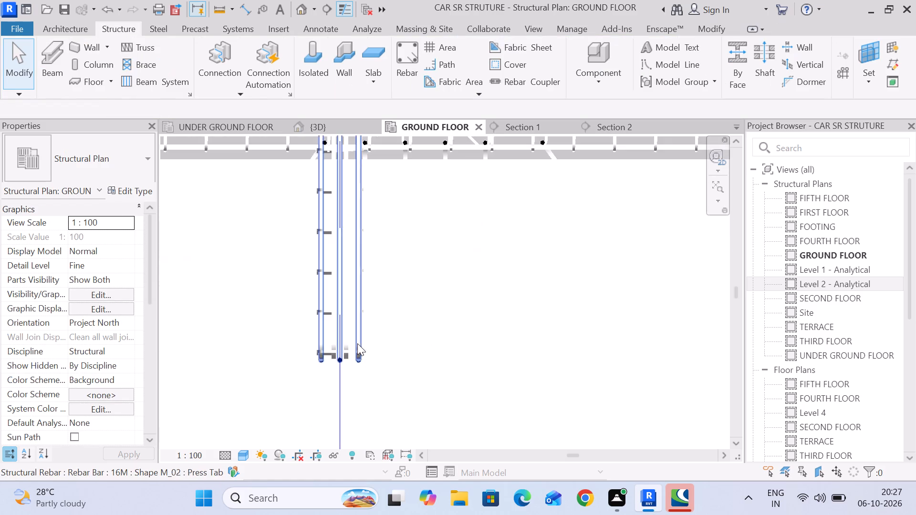
pyautogui.scroll(-4, 409, 323)
pyautogui.click(380, 330)
pyautogui.moveTo(381, 345); pyautogui.dragTo(382, 257)
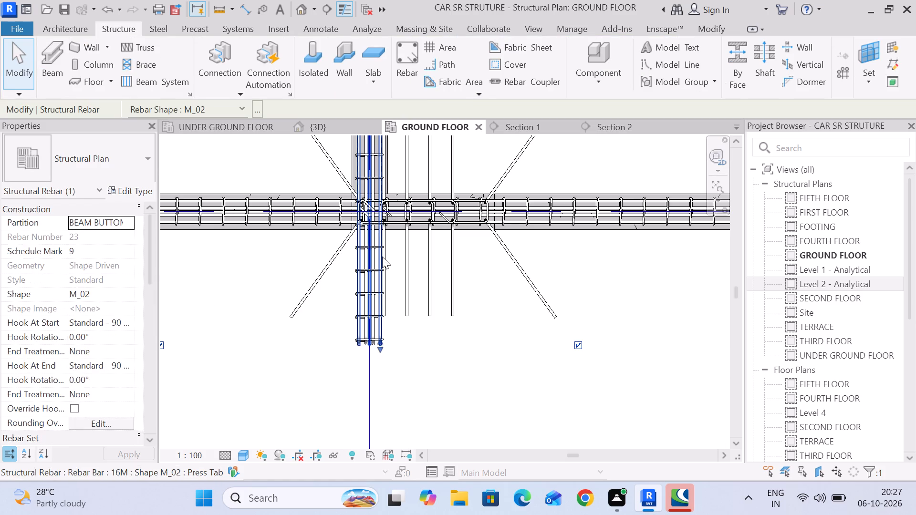
pyautogui.moveTo(382, 257); pyautogui.dragTo(380, 219)
pyautogui.scroll(13, 380, 219)
pyautogui.moveTo(380, 219); pyautogui.dragTo(380, 223)
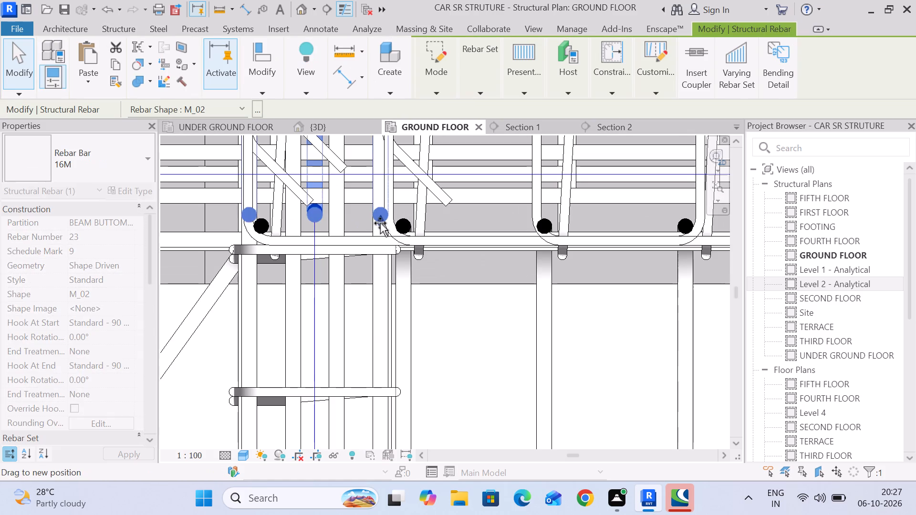
pyautogui.moveTo(380, 223); pyautogui.dragTo(383, 227)
pyautogui.scroll(-8, 389, 233)
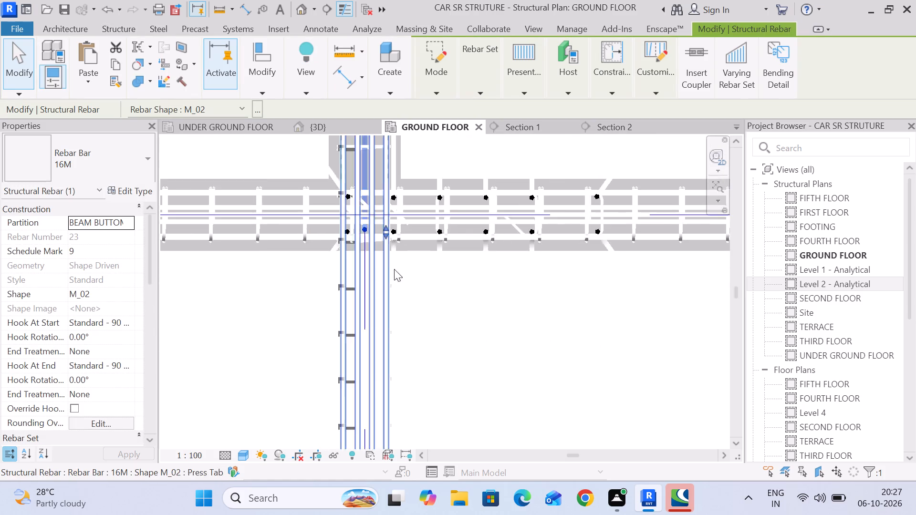
pyautogui.scroll(-4, 515, 337)
pyautogui.moveTo(507, 330); pyautogui.dragTo(491, 236, button='middle')
pyautogui.click(482, 319)
# Shorten the 16M upper bars of the grid A beam so they end inside the grid 6 beam.
pyautogui.scroll(4, 397, 322)
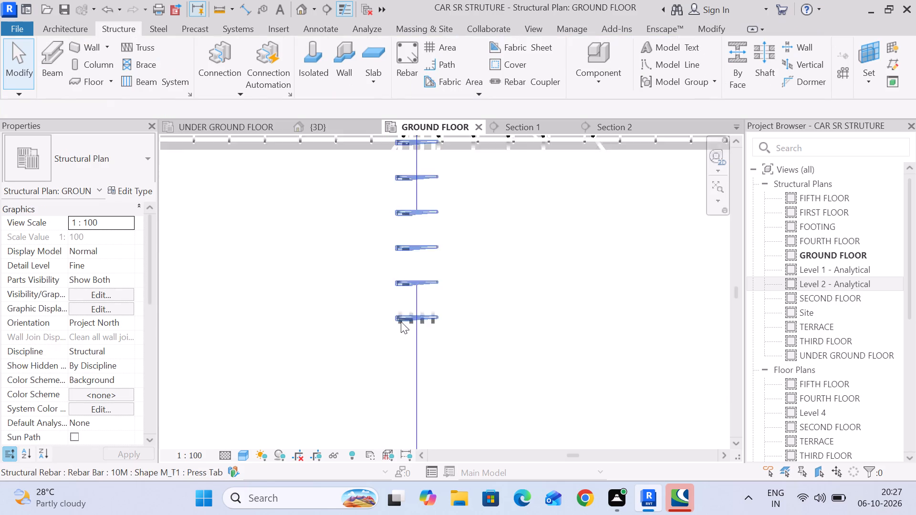
pyautogui.scroll(2, 401, 321)
pyautogui.click(460, 326)
pyautogui.scroll(-3, 462, 326)
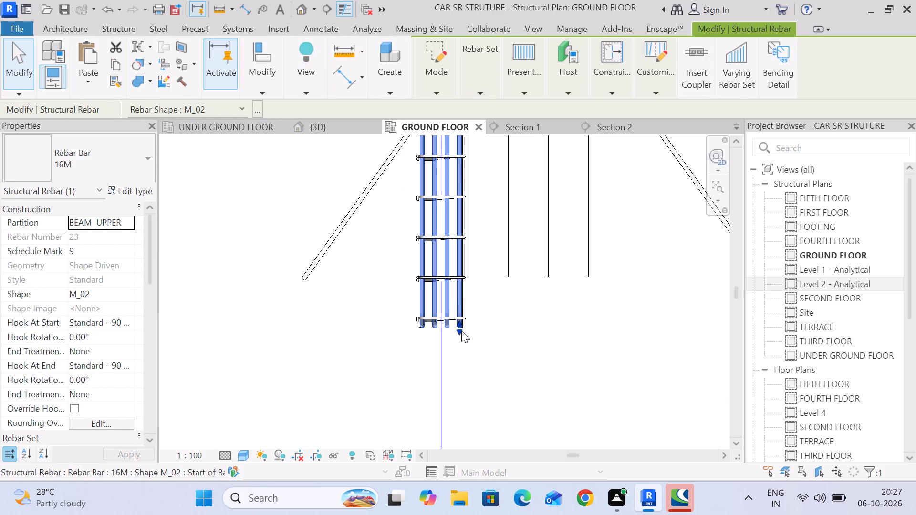
pyautogui.moveTo(461, 330); pyautogui.dragTo(465, 172)
pyautogui.moveTo(481, 172); pyautogui.dragTo(450, 391, button='middle')
pyautogui.scroll(4, 450, 391)
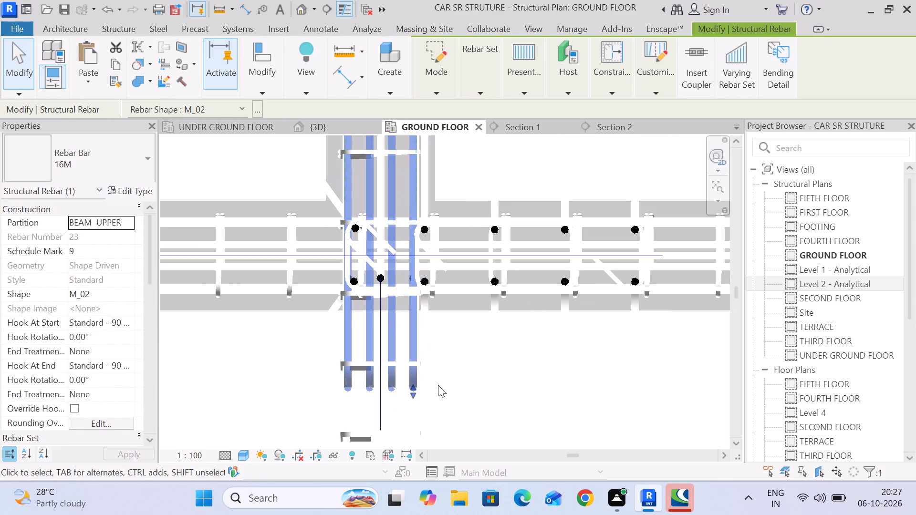
pyautogui.moveTo(411, 390); pyautogui.dragTo(427, 279)
pyautogui.scroll(-7, 431, 288)
pyautogui.moveTo(450, 360); pyautogui.dragTo(451, 290, button='middle')
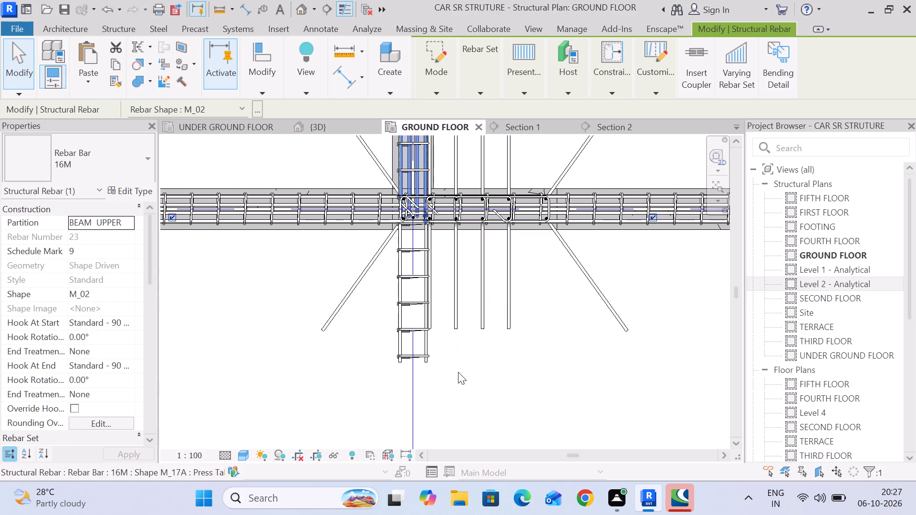
pyautogui.click(458, 371)
# Shorten the 16M middle bars of the grid A beam so they end inside the grid 6 beam.
pyautogui.click(428, 367)
pyautogui.moveTo(428, 363); pyautogui.dragTo(428, 344)
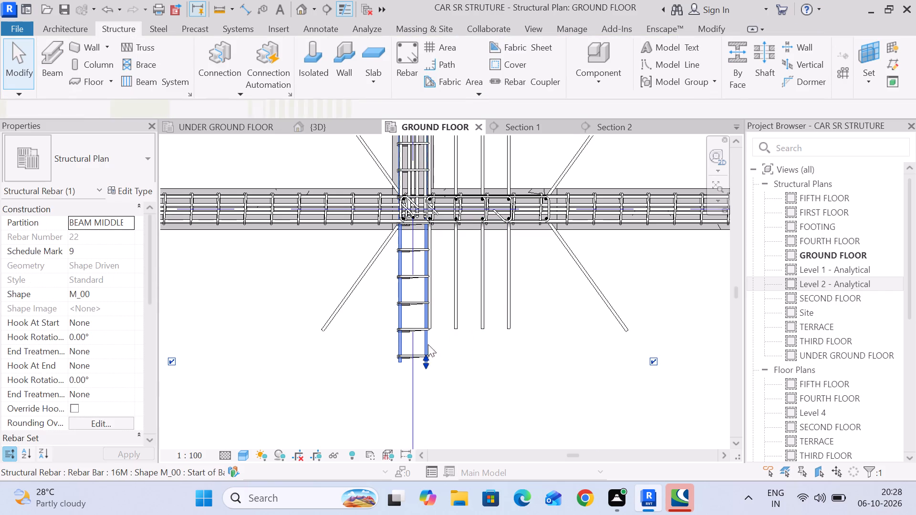
pyautogui.moveTo(428, 344); pyautogui.dragTo(436, 239)
pyautogui.moveTo(436, 239); pyautogui.dragTo(436, 366, button='middle')
pyautogui.scroll(10, 436, 366)
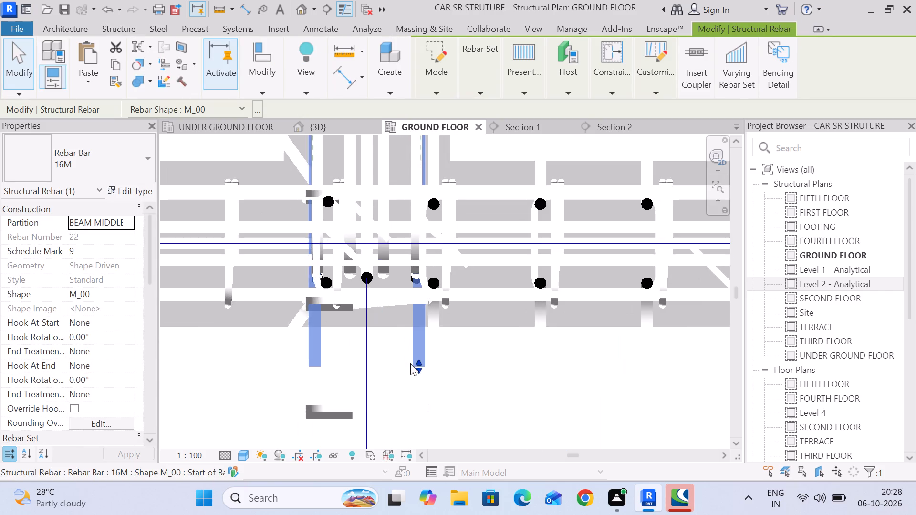
pyautogui.moveTo(422, 366); pyautogui.dragTo(425, 278)
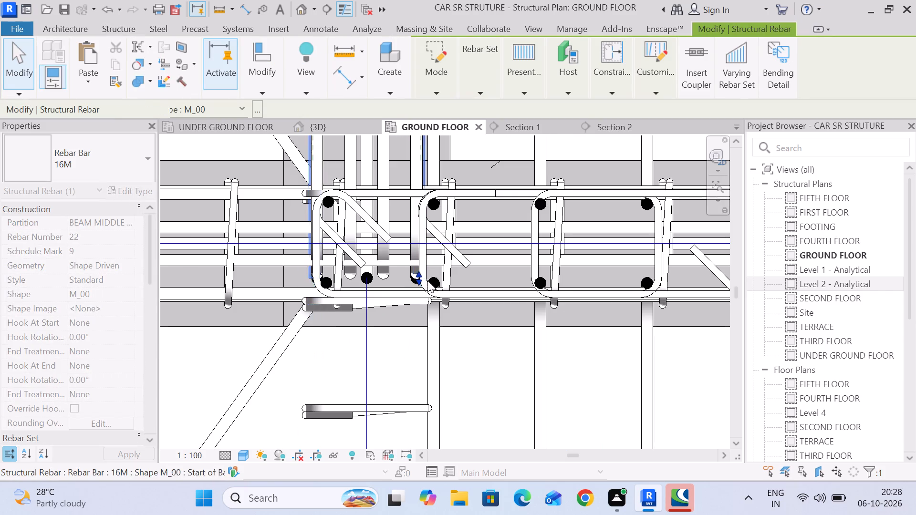
pyautogui.scroll(-7, 431, 288)
pyautogui.moveTo(458, 371); pyautogui.dragTo(458, 272, button='middle')
pyautogui.scroll(-5, 458, 282)
pyautogui.click(460, 367)
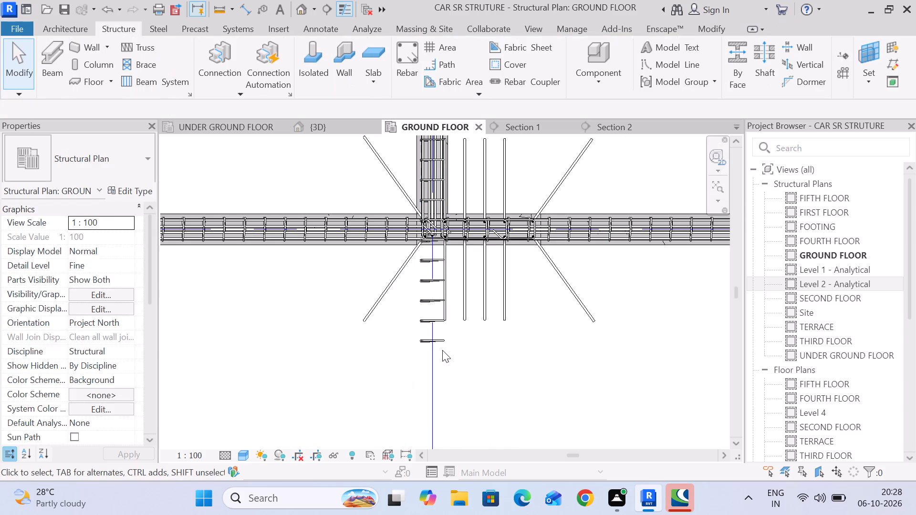
# Pull the end of the grid A beam's 10M stirrup set back to the face of the grid 6 beam.
pyautogui.click(442, 343)
pyautogui.moveTo(431, 341); pyautogui.dragTo(431, 257)
pyautogui.scroll(4, 431, 257)
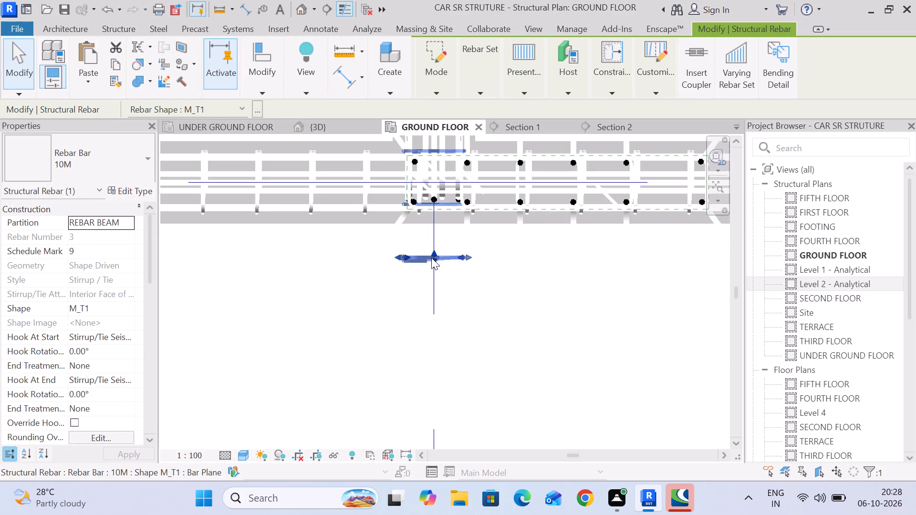
pyautogui.scroll(7, 431, 257)
pyautogui.scroll(1, 452, 291)
pyautogui.moveTo(454, 293); pyautogui.dragTo(455, 418, button='middle')
pyautogui.moveTo(435, 378); pyautogui.dragTo(439, 323)
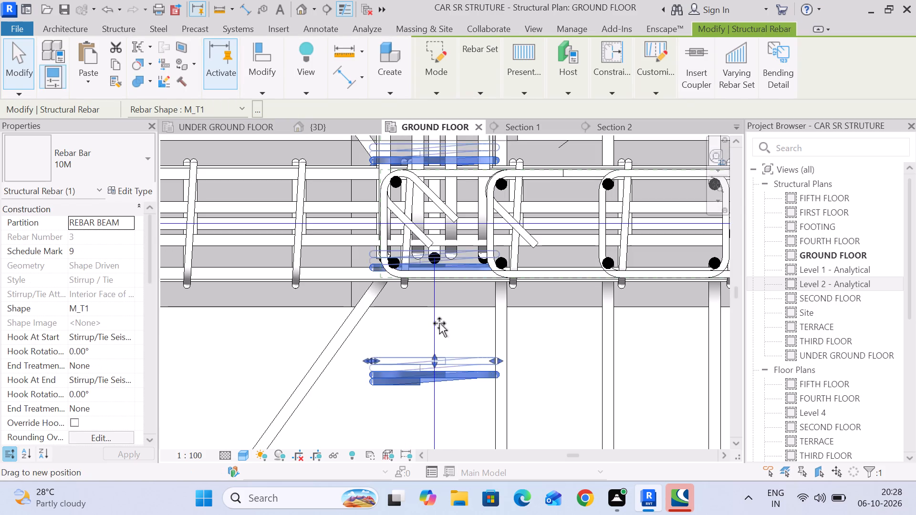
pyautogui.moveTo(439, 323); pyautogui.dragTo(440, 316)
pyautogui.scroll(-5, 453, 336)
pyautogui.moveTo(452, 339); pyautogui.dragTo(448, 441, button='middle')
pyautogui.moveTo(438, 425); pyautogui.dragTo(440, 330)
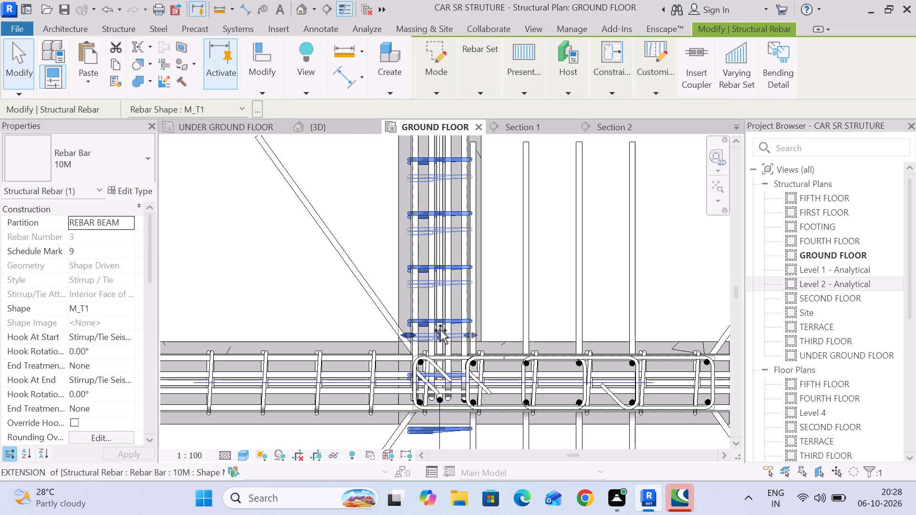
pyautogui.moveTo(440, 330); pyautogui.dragTo(441, 336)
pyautogui.click(516, 274)
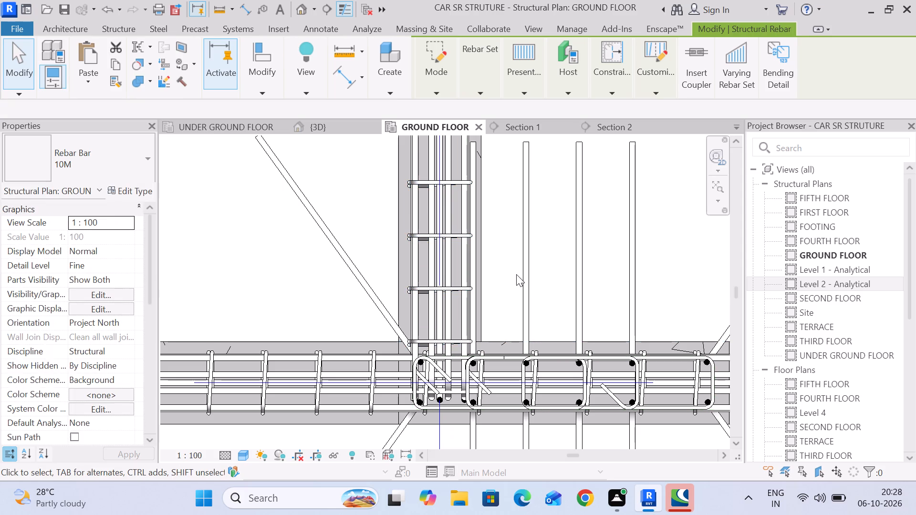
# Move the section marker above the grid 6 beam so it cuts the grid A beam between grids 7 and 8.
pyautogui.scroll(-7, 530, 303)
pyautogui.moveTo(517, 306); pyautogui.dragTo(409, 265, button='middle')
pyautogui.scroll(1, 407, 264)
pyautogui.scroll(-6, 407, 266)
pyautogui.moveTo(480, 366); pyautogui.dragTo(481, 331, button='middle')
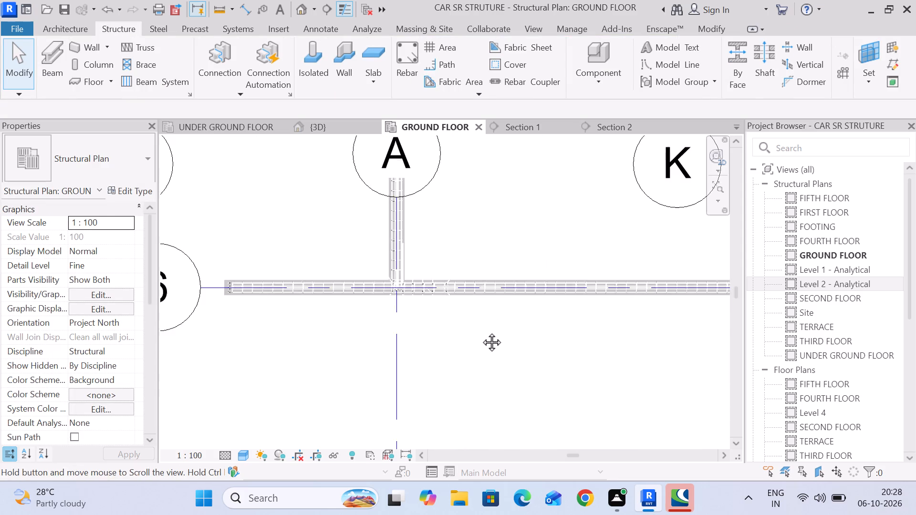
pyautogui.moveTo(481, 331); pyautogui.dragTo(481, 296, button='middle')
pyautogui.scroll(-4, 309, 314)
pyautogui.moveTo(309, 314); pyautogui.dragTo(317, 280, button='middle')
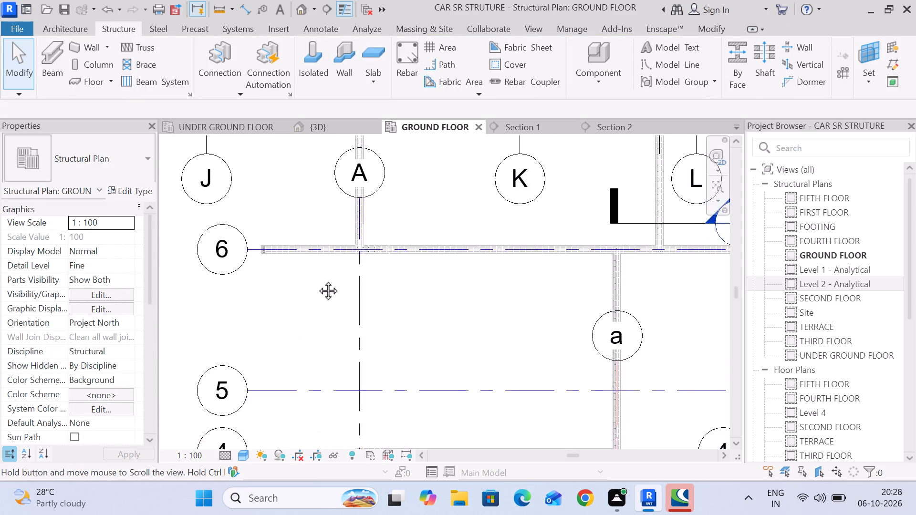
pyautogui.moveTo(317, 280); pyautogui.dragTo(318, 278, button='middle')
pyautogui.click(317, 277)
pyautogui.scroll(-4, 317, 277)
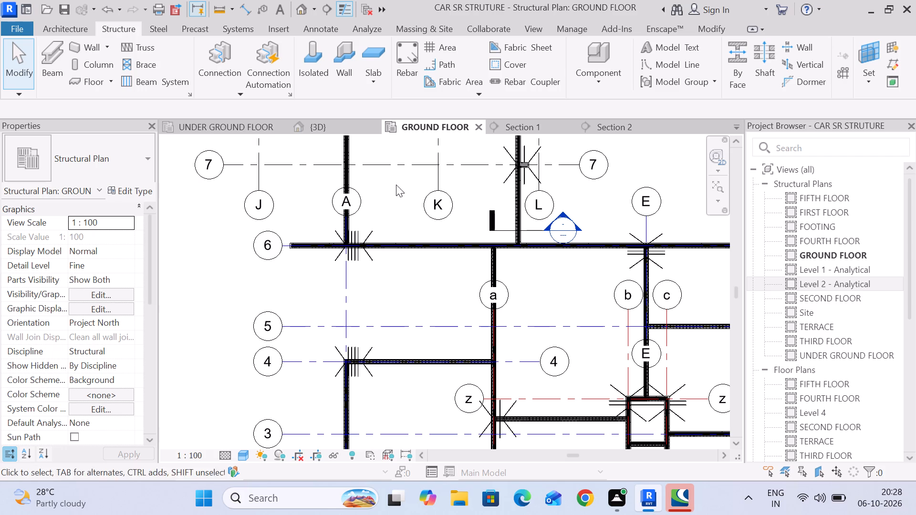
pyautogui.moveTo(399, 201); pyautogui.dragTo(386, 308, button='middle')
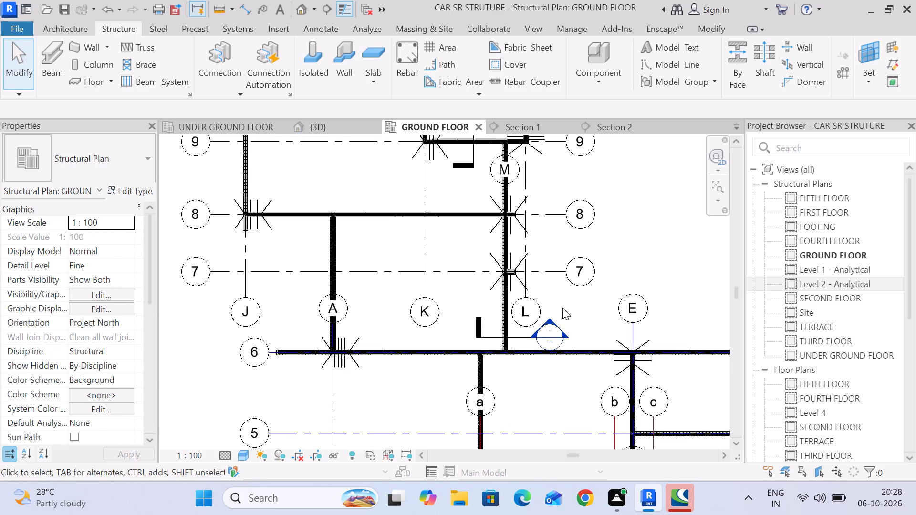
pyautogui.click(518, 337)
pyautogui.moveTo(517, 337); pyautogui.dragTo(369, 324)
pyautogui.moveTo(522, 339); pyautogui.dragTo(380, 300)
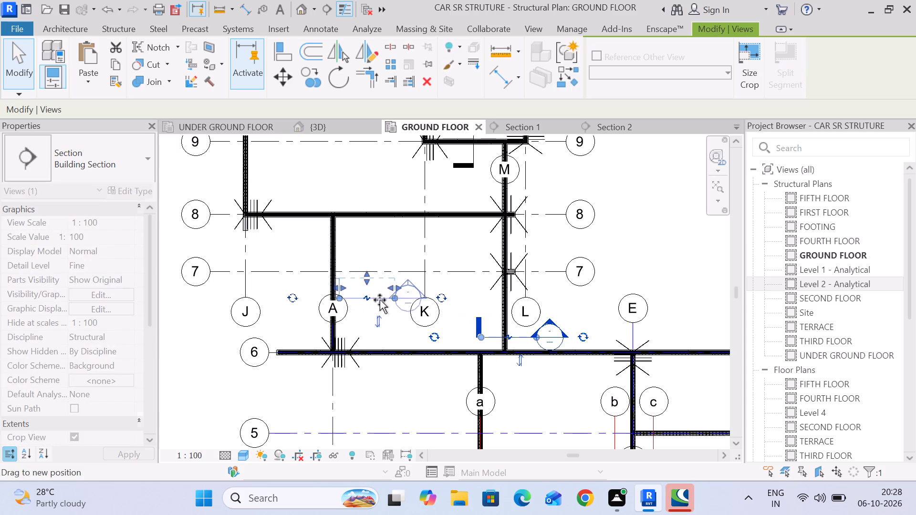
pyautogui.moveTo(380, 300); pyautogui.dragTo(340, 250)
pyautogui.click(326, 246)
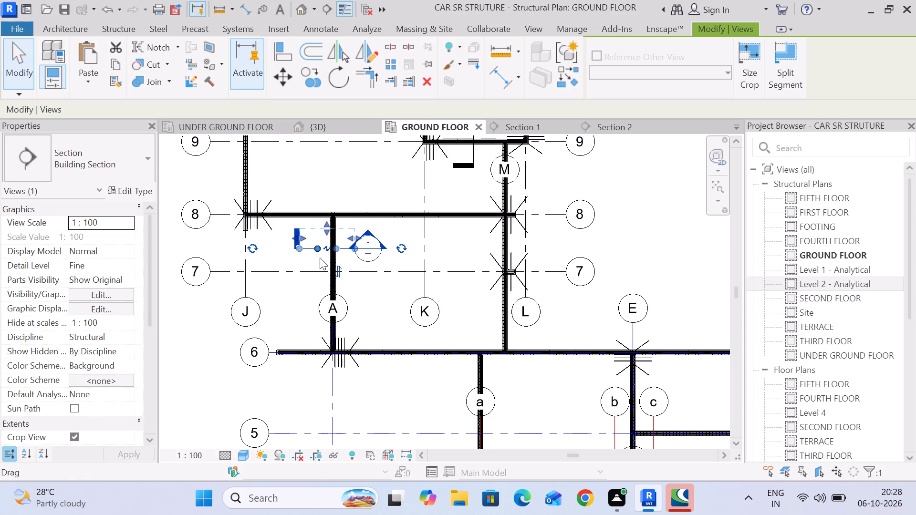
# Open the moved section's view and examine the grid A beams and their reinforcement at the different floor levels.
pyautogui.rightClick(320, 257)
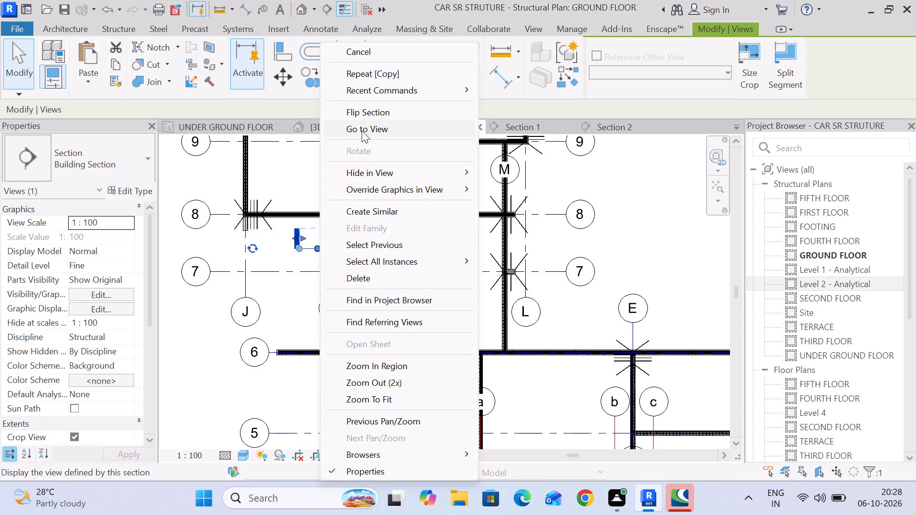
pyautogui.click(370, 131)
pyautogui.scroll(-5, 516, 310)
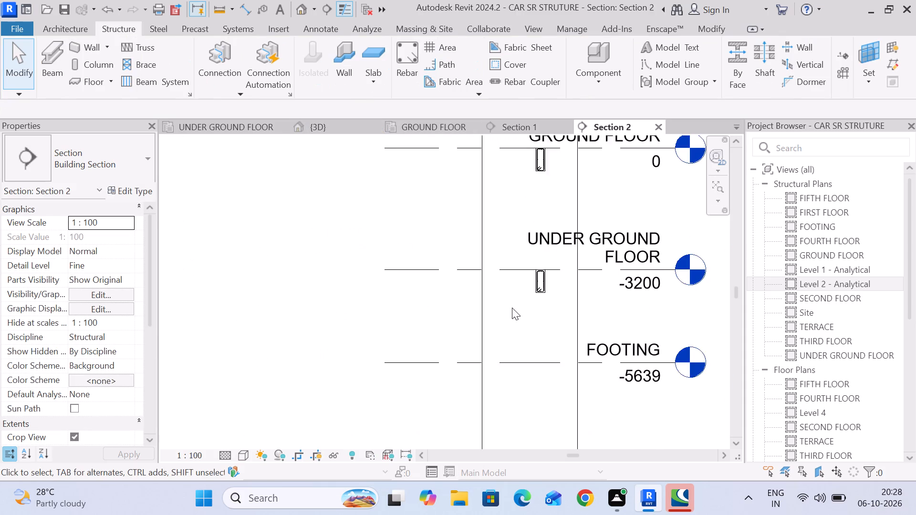
pyautogui.moveTo(512, 308); pyautogui.dragTo(351, 309, button='middle')
pyautogui.scroll(1, 350, 309)
pyautogui.scroll(-13, 350, 309)
pyautogui.scroll(6, 362, 264)
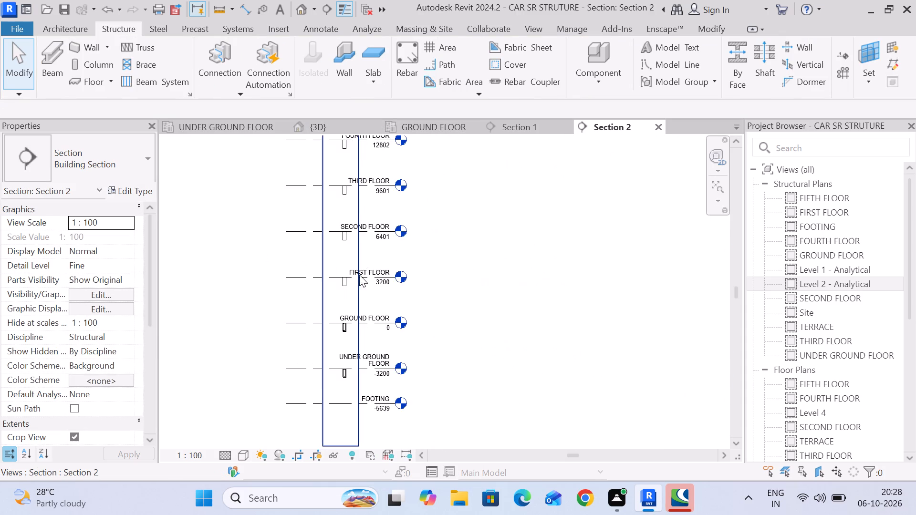
pyautogui.scroll(6, 351, 302)
pyautogui.moveTo(351, 302); pyautogui.dragTo(439, 195, button='middle')
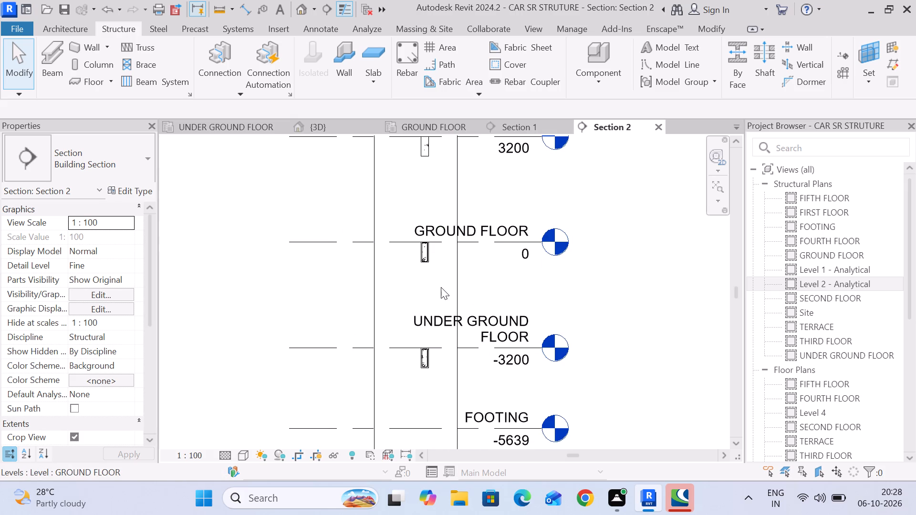
pyautogui.moveTo(443, 287); pyautogui.dragTo(453, 217, button='middle')
pyautogui.scroll(6, 443, 287)
pyautogui.scroll(-5, 450, 322)
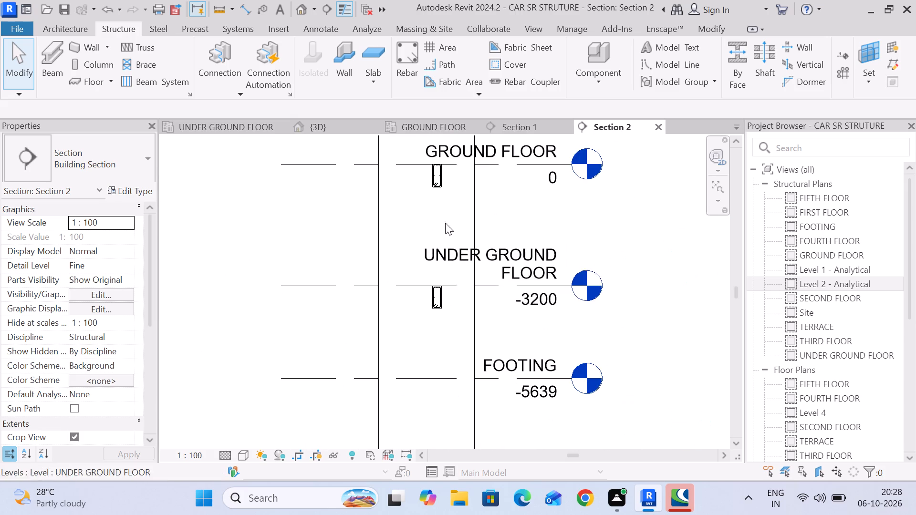
pyautogui.moveTo(446, 210); pyautogui.dragTo(430, 322, button='middle')
pyautogui.scroll(6, 430, 322)
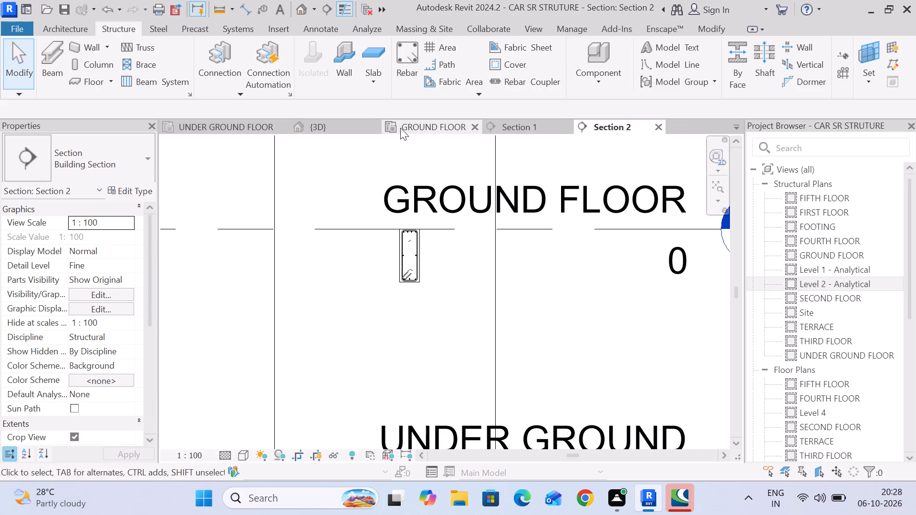
# Return to the GROUND FLOOR plan and close the gap in the section line crossing the grid A beam.
pyautogui.click(438, 127)
pyautogui.scroll(8, 333, 251)
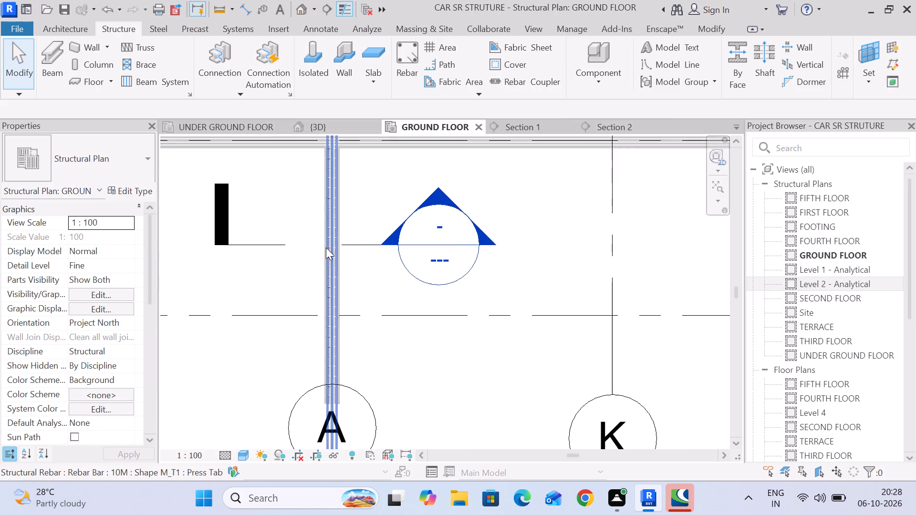
pyautogui.click(278, 246)
pyautogui.click(310, 245)
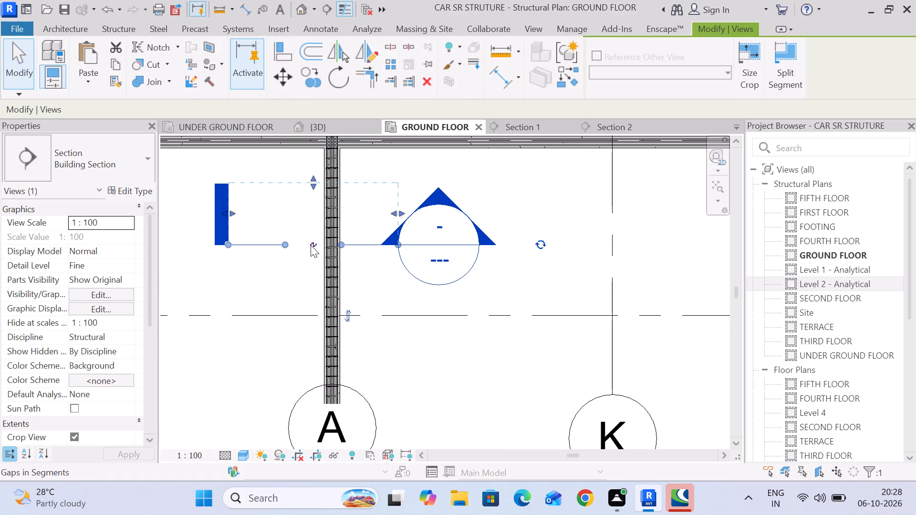
# In Section 2, set the rebar cover of the FIRST FLOOR beam to beam <25 mm>.
pyautogui.click(604, 123)
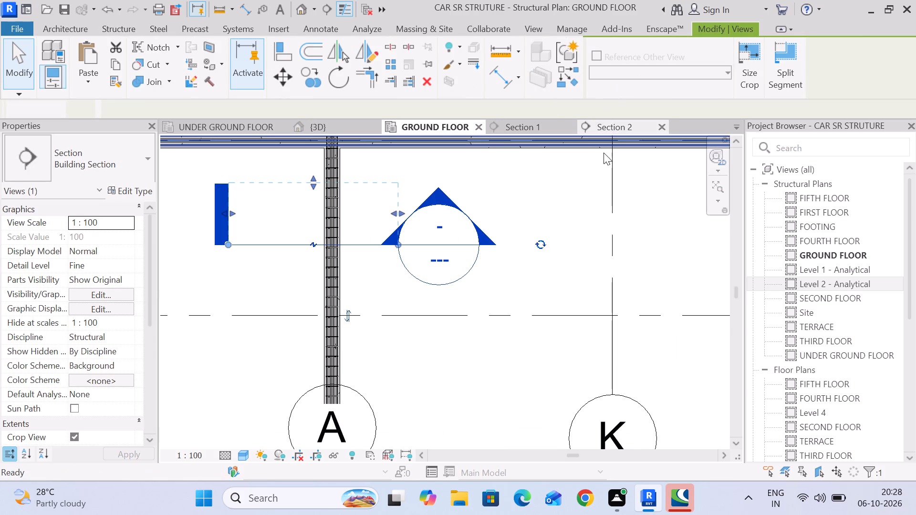
pyautogui.scroll(-8, 446, 302)
pyautogui.scroll(8, 442, 276)
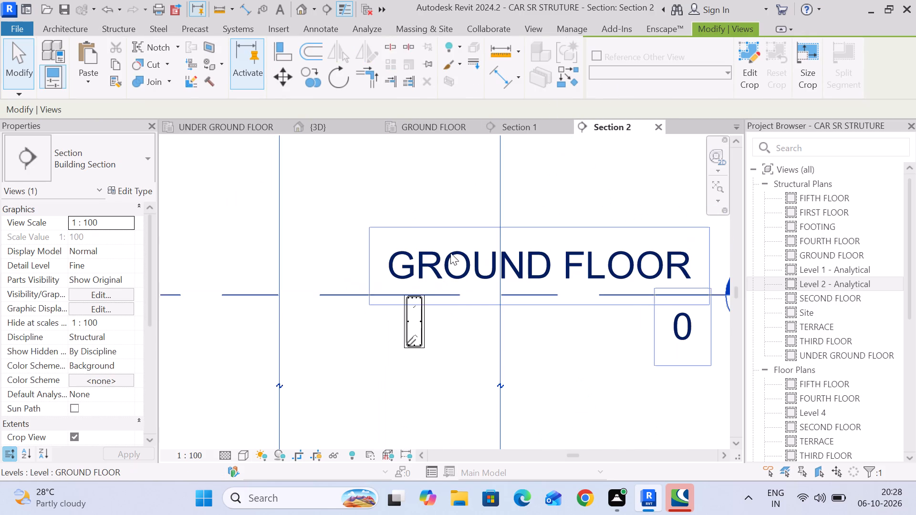
pyautogui.scroll(-5, 479, 188)
pyautogui.moveTo(479, 201); pyautogui.dragTo(481, 294, button='middle')
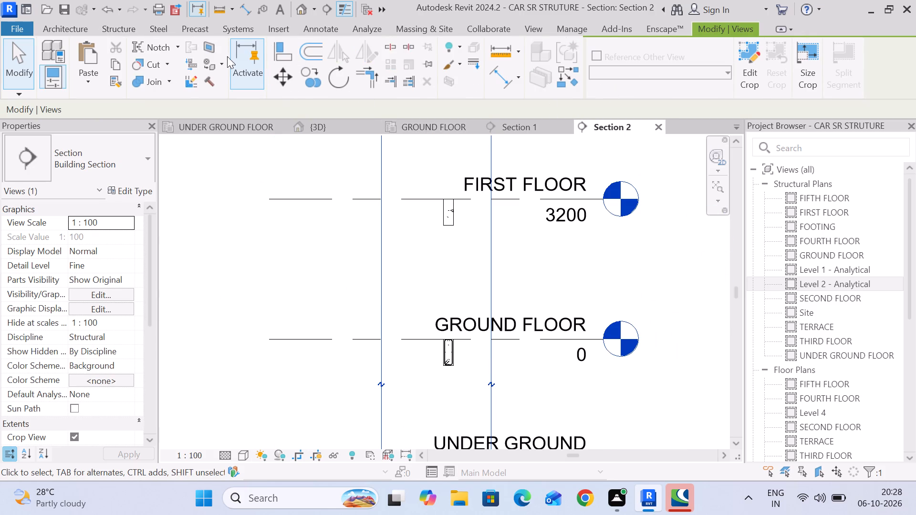
pyautogui.click(139, 30)
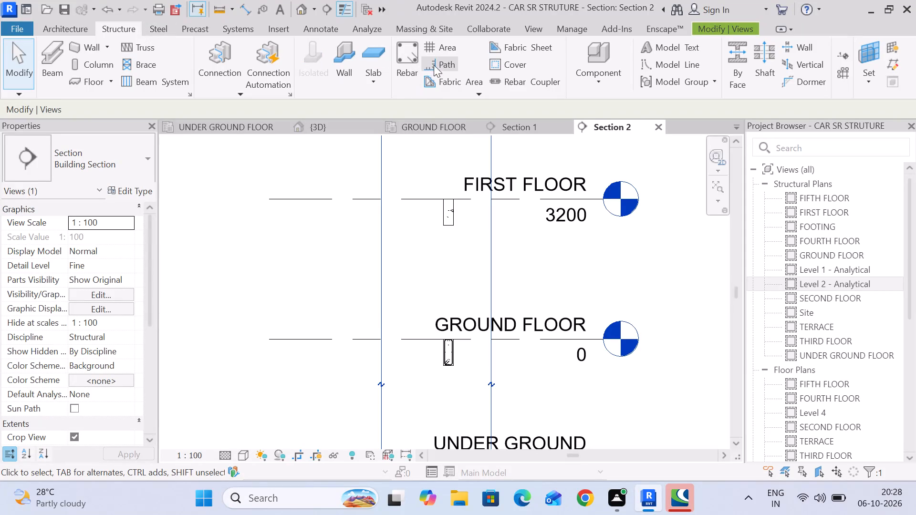
pyautogui.click(491, 62)
pyautogui.click(442, 226)
pyautogui.click(342, 112)
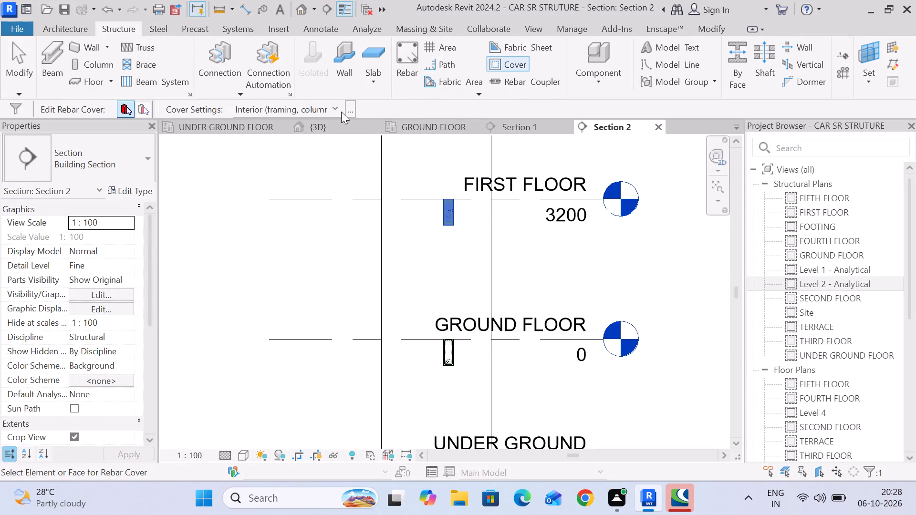
pyautogui.click(321, 103)
pyautogui.click(315, 125)
# Set the rebar cover of the SECOND FLOOR and THIRD FLOOR beams to beam <25 mm>.
pyautogui.moveTo(442, 163); pyautogui.dragTo(427, 297, button='middle')
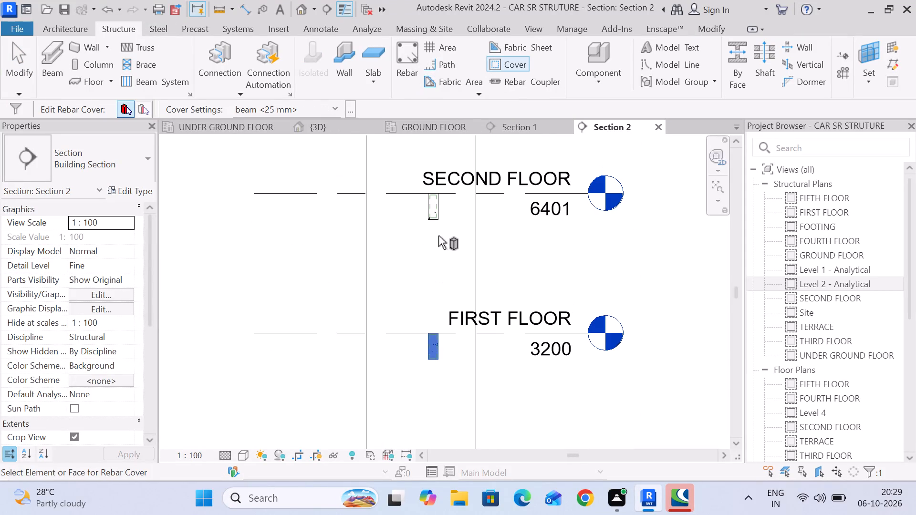
pyautogui.click(437, 223)
pyautogui.click(308, 111)
pyautogui.click(302, 121)
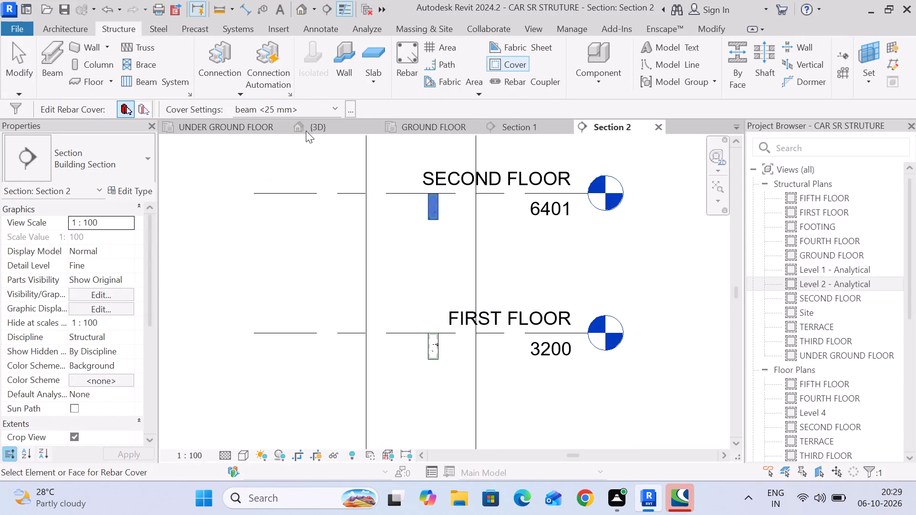
pyautogui.moveTo(405, 151); pyautogui.dragTo(385, 294, button='middle')
pyautogui.click(409, 220)
pyautogui.click(282, 107)
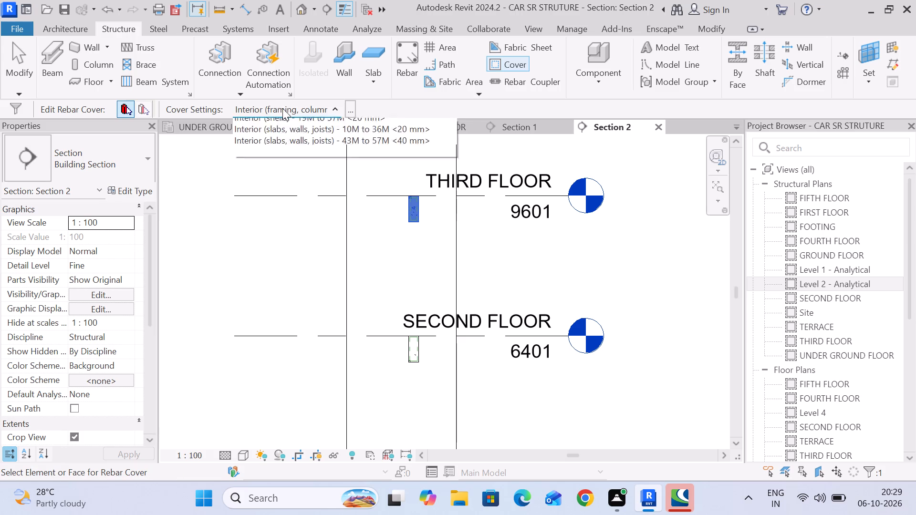
pyautogui.click(280, 124)
# Set the rebar cover of the FOURTH FLOOR and FIFTH FLOOR beams to beam <25 mm> and finish the Cover command.
pyautogui.moveTo(372, 155); pyautogui.dragTo(359, 292, button='middle')
pyautogui.click(402, 212)
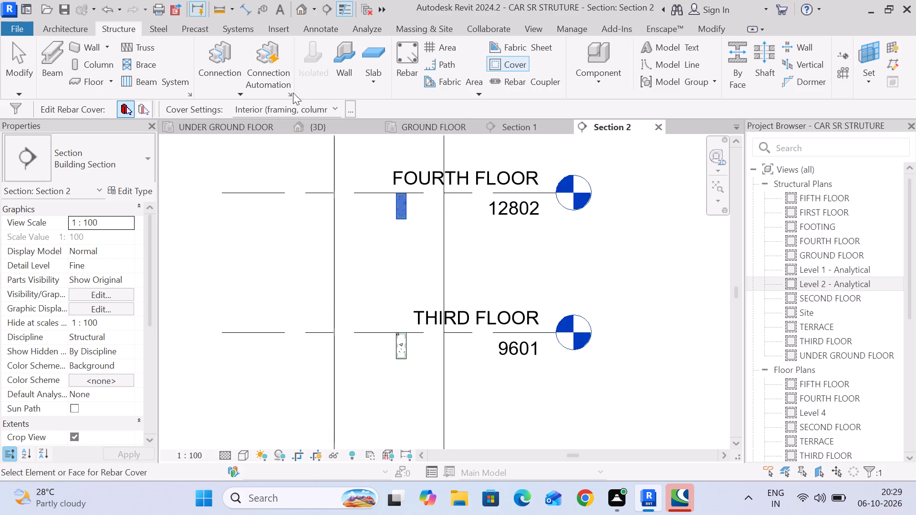
pyautogui.click(293, 105)
pyautogui.click(292, 123)
pyautogui.moveTo(392, 145); pyautogui.dragTo(372, 319, button='middle')
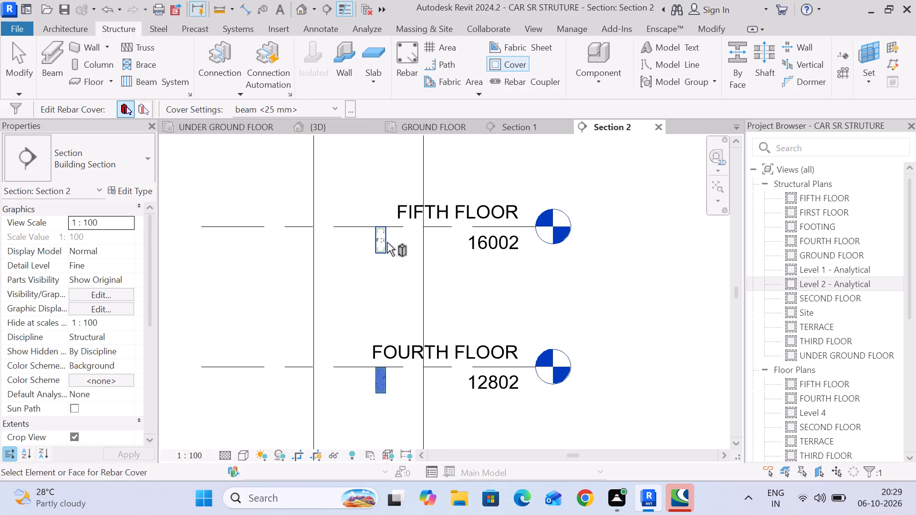
pyautogui.click(387, 242)
pyautogui.click(283, 108)
pyautogui.click(277, 127)
pyautogui.moveTo(328, 152); pyautogui.dragTo(334, 310, button='middle')
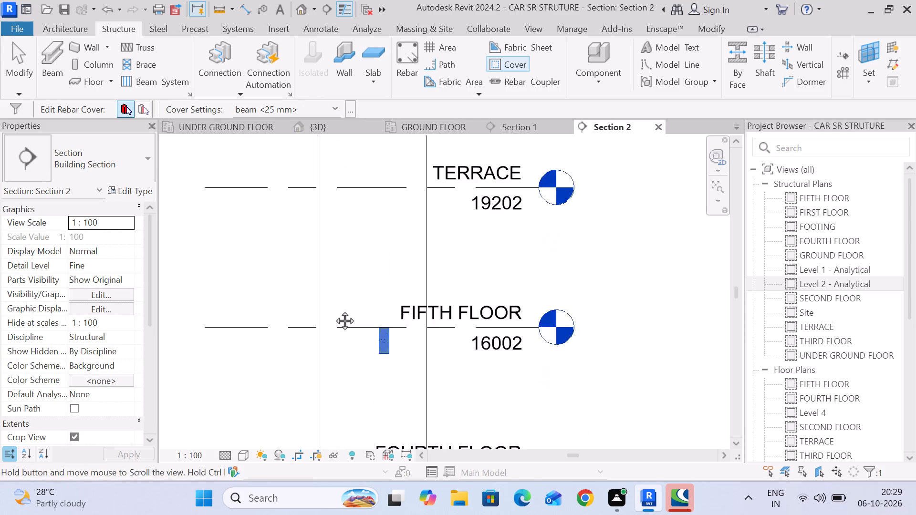
pyautogui.moveTo(334, 310); pyautogui.dragTo(334, 323, button='middle')
pyautogui.scroll(-5, 381, 251)
pyautogui.moveTo(375, 287); pyautogui.dragTo(398, 155, button='middle')
pyautogui.moveTo(423, 346); pyautogui.dragTo(409, 219, button='middle')
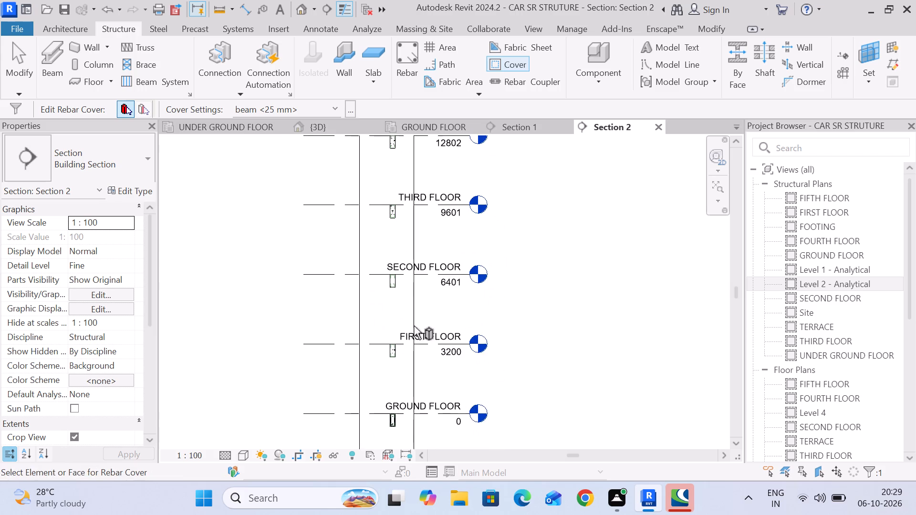
pyautogui.moveTo(420, 352); pyautogui.dragTo(422, 206, button='middle')
pyautogui.scroll(3, 552, 272)
pyautogui.click(560, 272)
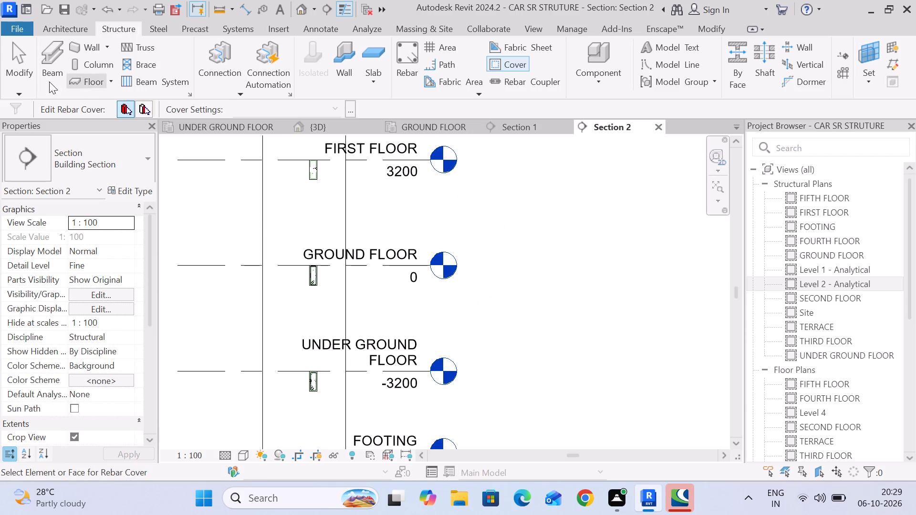
pyautogui.click(8, 70)
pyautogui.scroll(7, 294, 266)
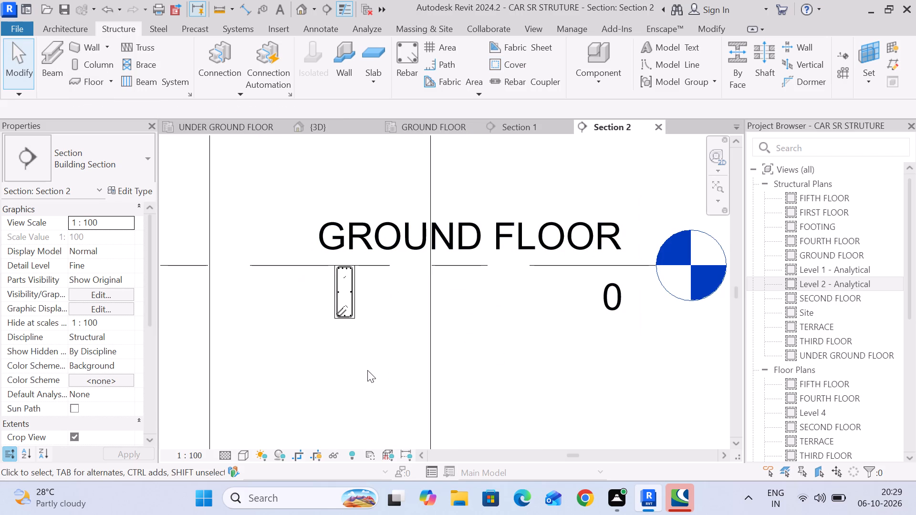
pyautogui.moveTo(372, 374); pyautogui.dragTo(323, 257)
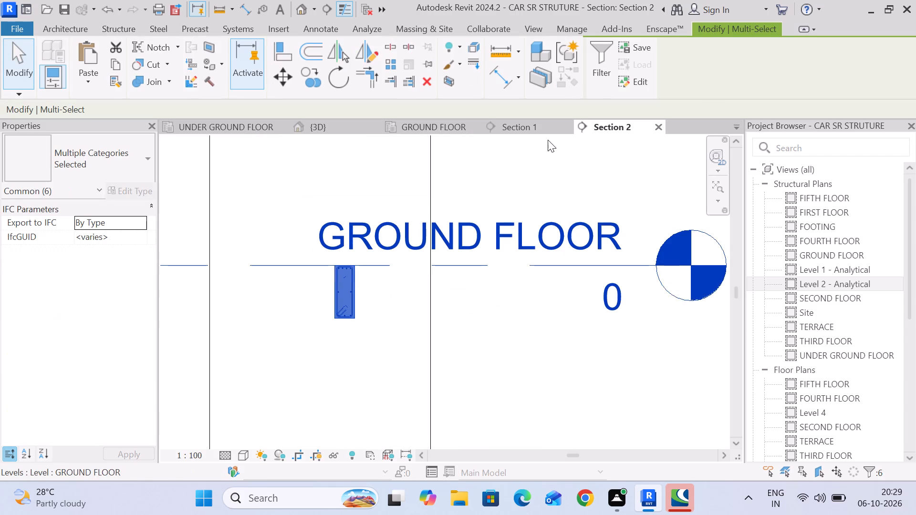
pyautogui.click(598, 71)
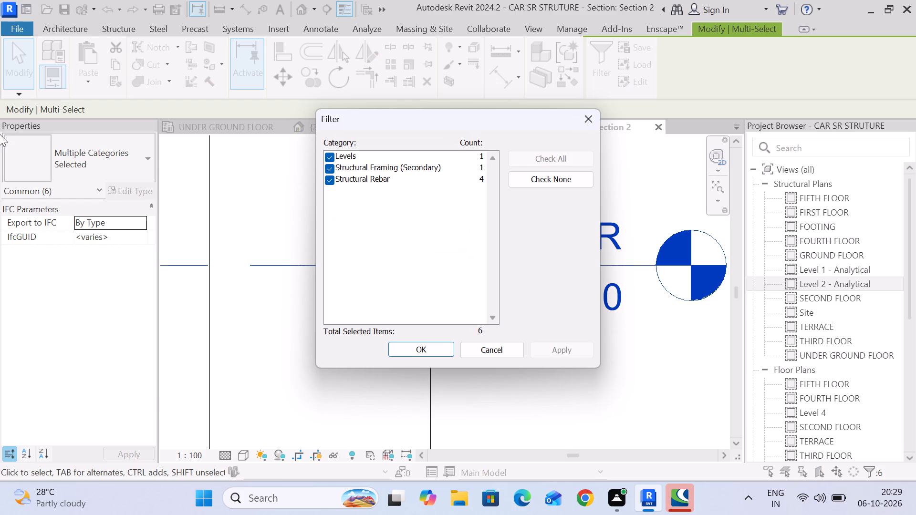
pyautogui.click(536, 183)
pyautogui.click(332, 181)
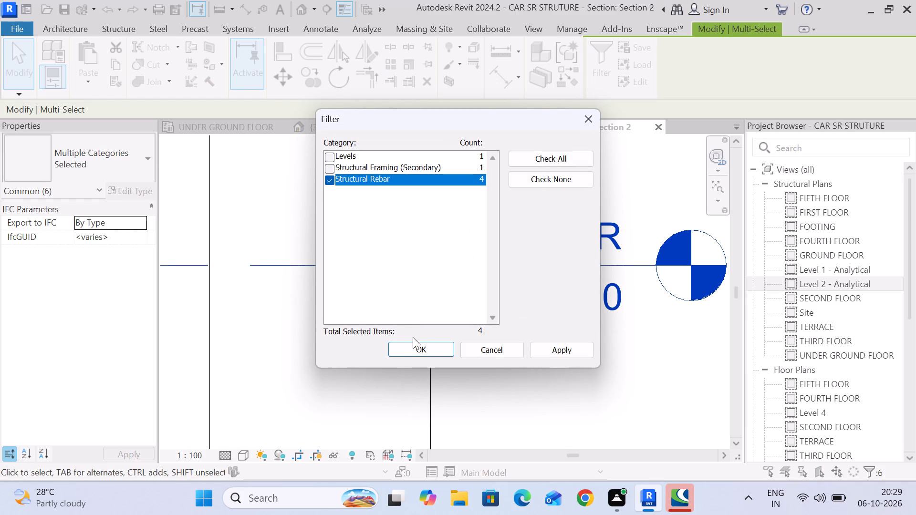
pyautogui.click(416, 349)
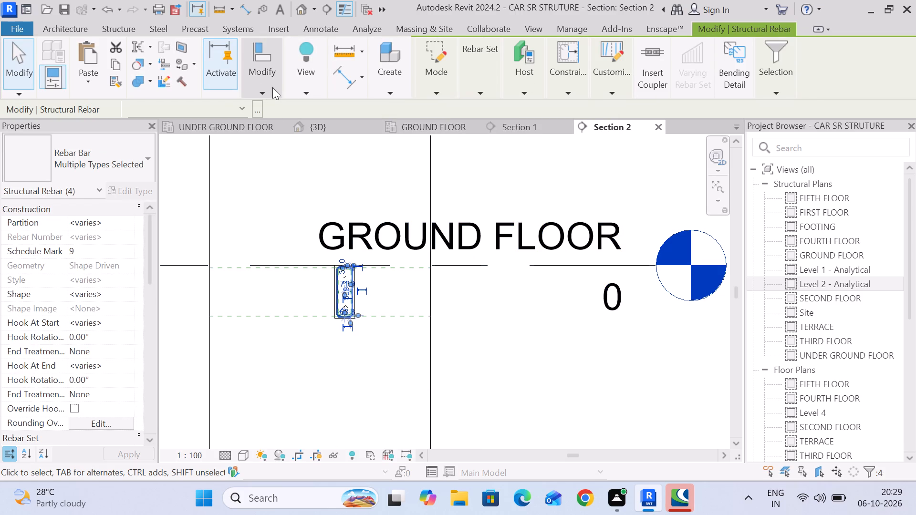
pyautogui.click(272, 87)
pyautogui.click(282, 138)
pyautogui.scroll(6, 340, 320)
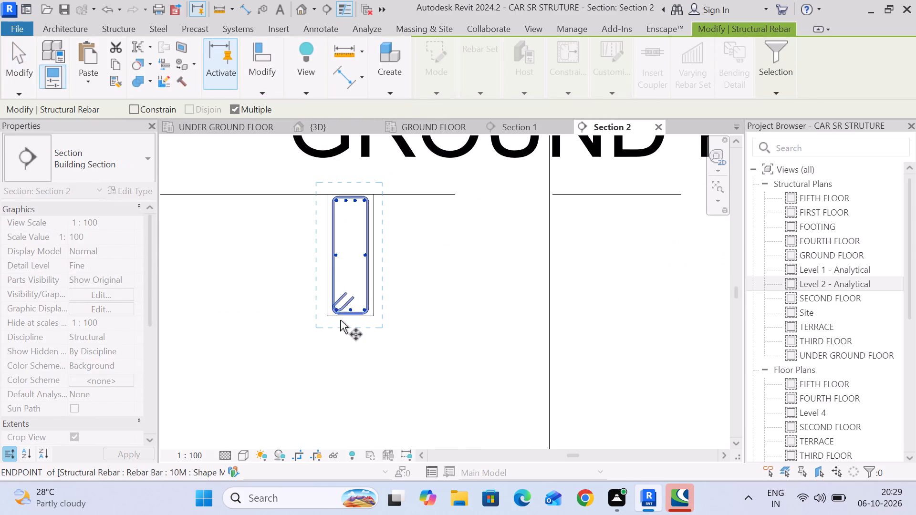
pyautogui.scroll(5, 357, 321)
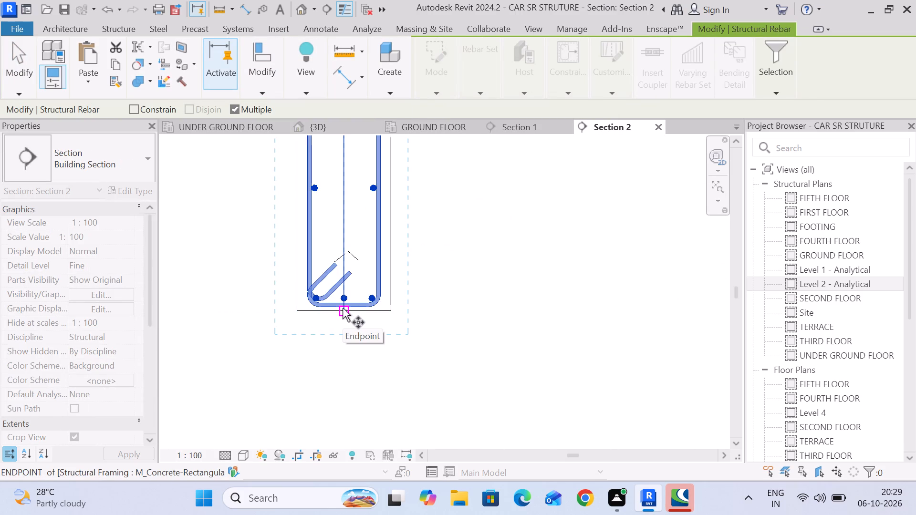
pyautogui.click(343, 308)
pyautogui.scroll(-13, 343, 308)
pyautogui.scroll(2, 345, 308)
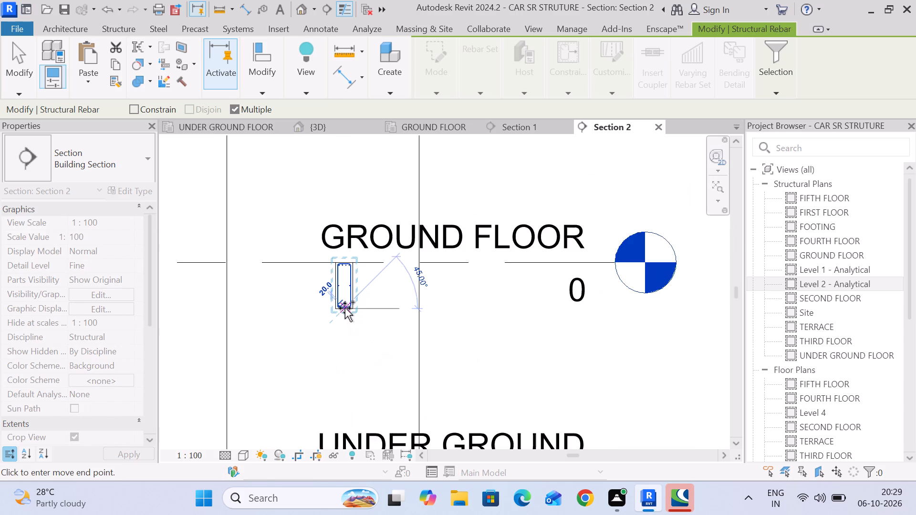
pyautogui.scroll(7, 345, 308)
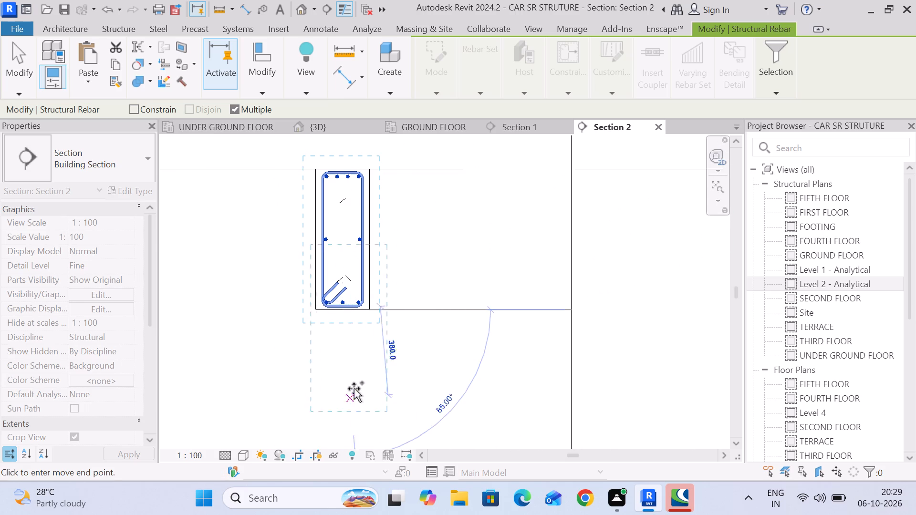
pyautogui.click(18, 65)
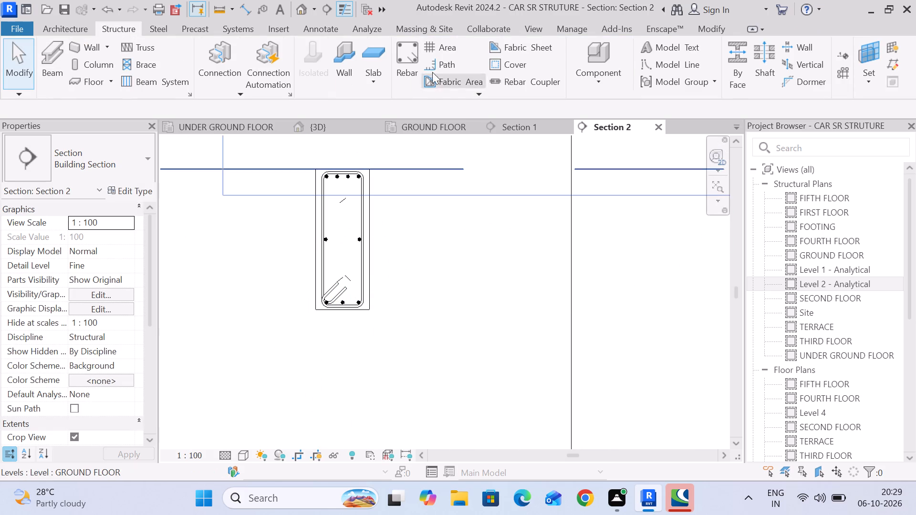
# Set the rebar cover of the GROUND FLOOR beam to beam <25 mm> and finish the Cover command.
pyautogui.click(511, 64)
pyautogui.click(377, 224)
pyautogui.click(372, 222)
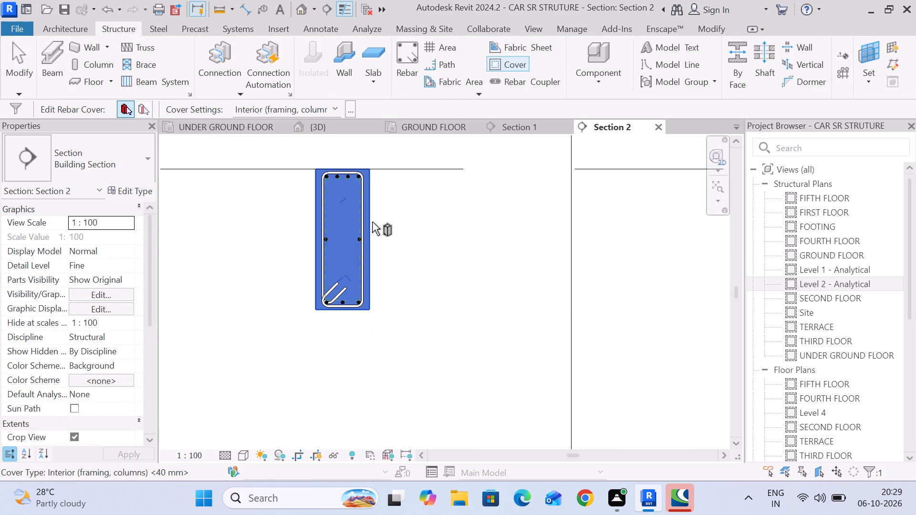
pyautogui.click(322, 105)
pyautogui.click(322, 123)
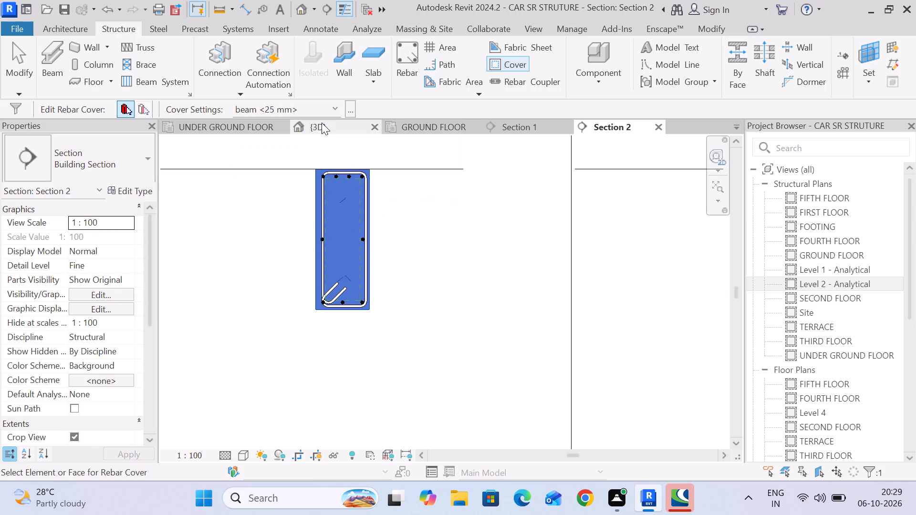
pyautogui.click(9, 60)
# Lower the top leg of the GROUND FLOOR beam's 10M stirrup to the top cover line.
pyautogui.scroll(-3, 263, 244)
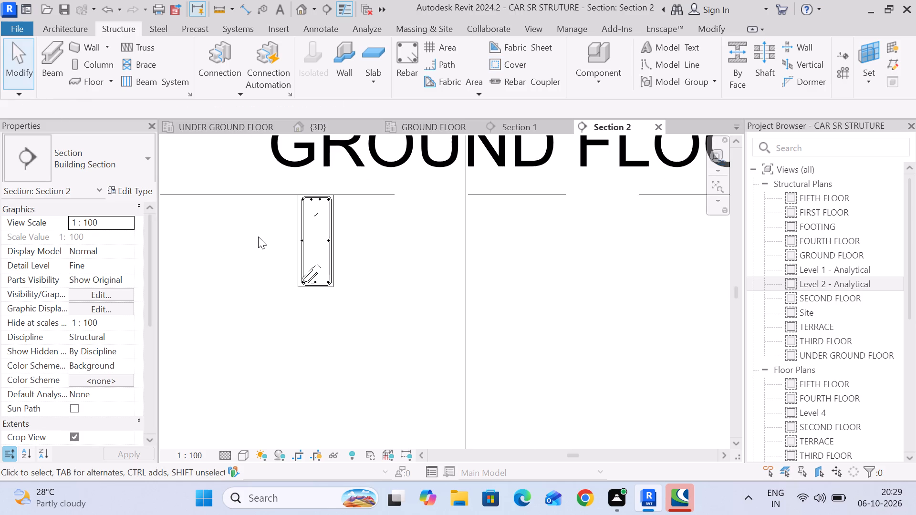
pyautogui.scroll(5, 264, 249)
pyautogui.scroll(5, 377, 145)
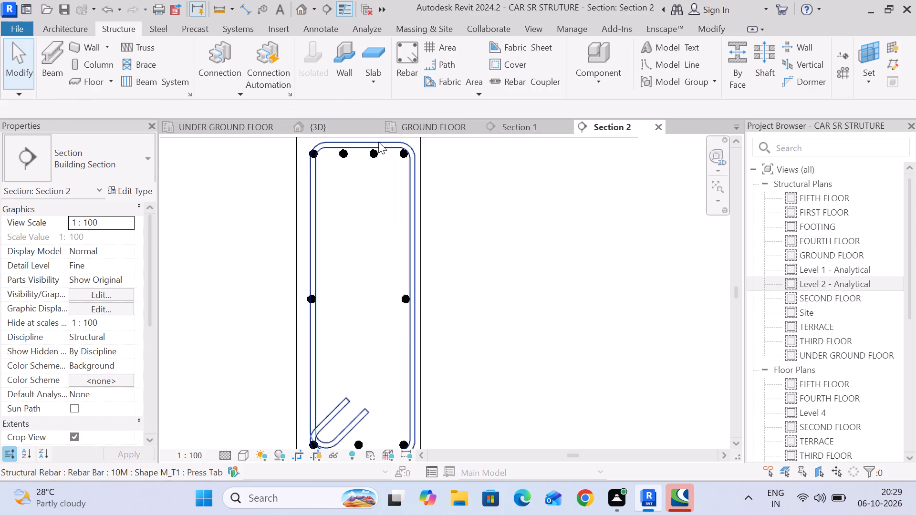
pyautogui.scroll(1, 378, 142)
pyautogui.click(378, 141)
pyautogui.moveTo(356, 147); pyautogui.dragTo(358, 155)
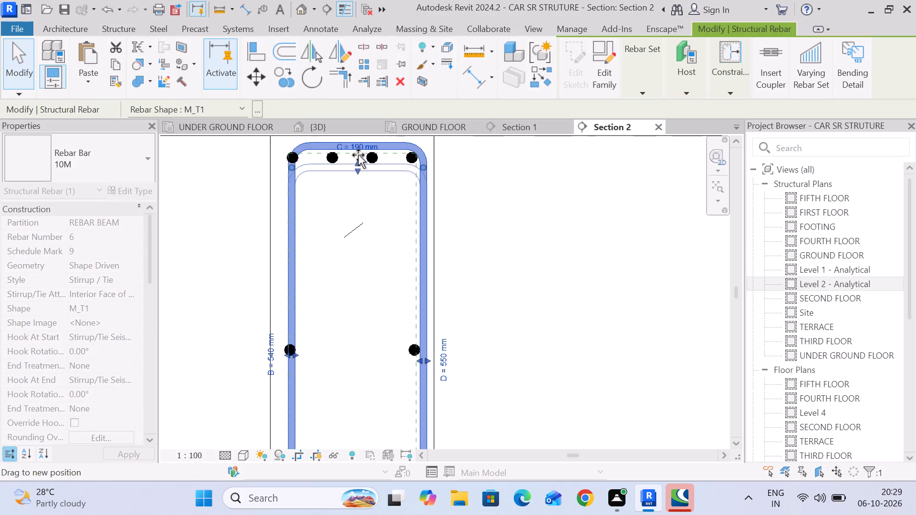
pyautogui.moveTo(358, 155); pyautogui.dragTo(358, 154)
pyautogui.click(491, 221)
# Nudge the GROUND FLOOR beam's upper 16M bar set down below the stirrup's top leg.
pyautogui.click(378, 165)
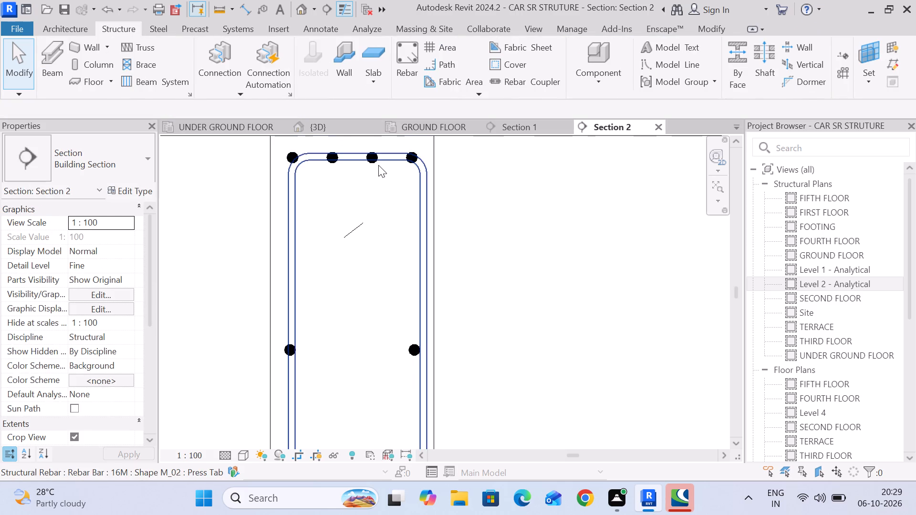
pyautogui.click(557, 197)
pyautogui.click(413, 161)
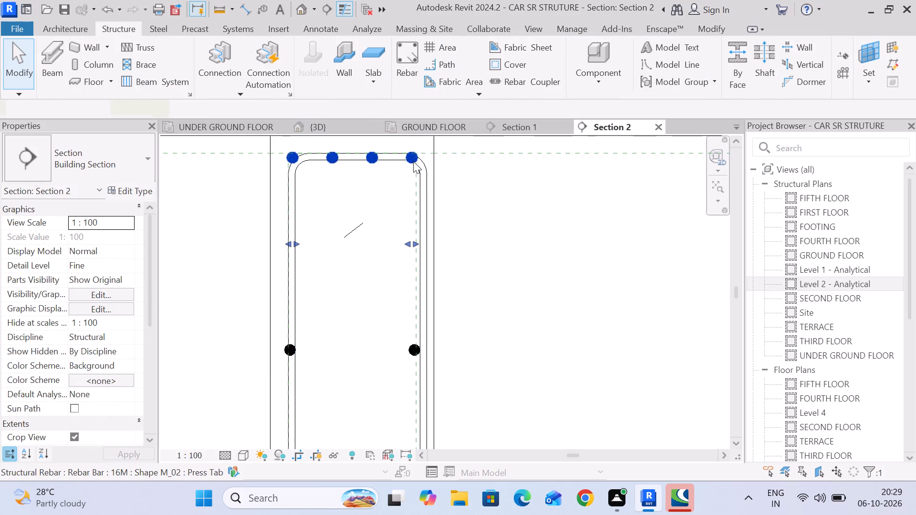
pyautogui.scroll(-3, 361, 164)
pyautogui.scroll(7, 343, 152)
pyautogui.press('Down')
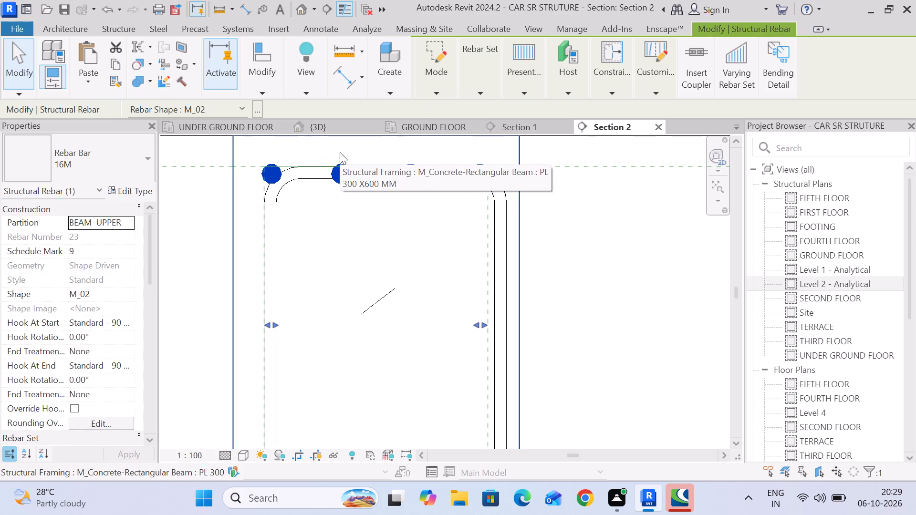
pyautogui.press('Down')
pyautogui.press('Down')
pyautogui.press('Down')
pyautogui.press('Down')
pyautogui.press('Down')
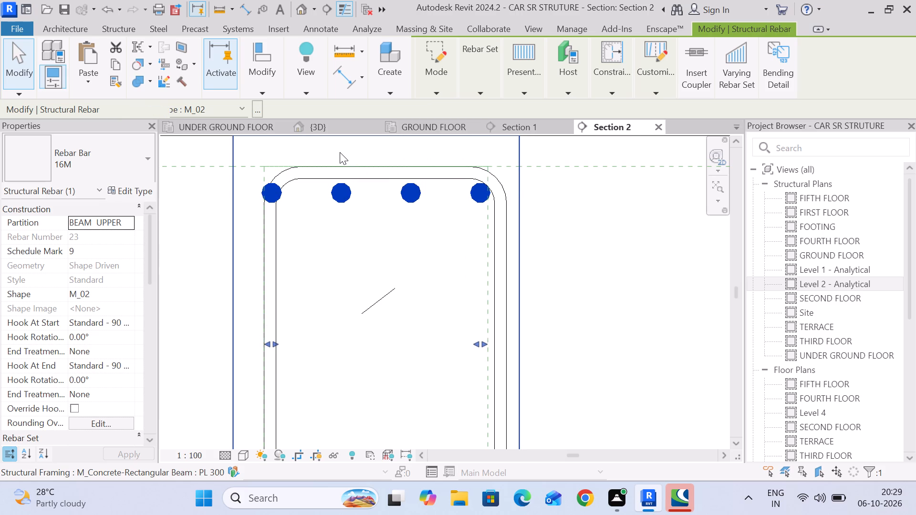
# Pull both ends of the upper 16M bar set inward between the stirrup's side legs.
pyautogui.moveTo(271, 344); pyautogui.dragTo(283, 348)
pyautogui.moveTo(281, 347); pyautogui.dragTo(253, 334)
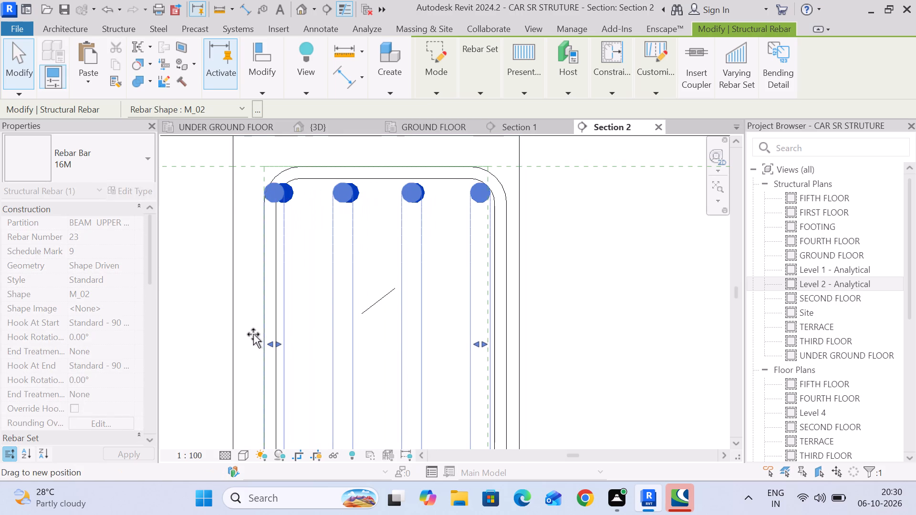
pyautogui.moveTo(253, 334); pyautogui.dragTo(283, 334)
pyautogui.moveTo(480, 344); pyautogui.dragTo(543, 332)
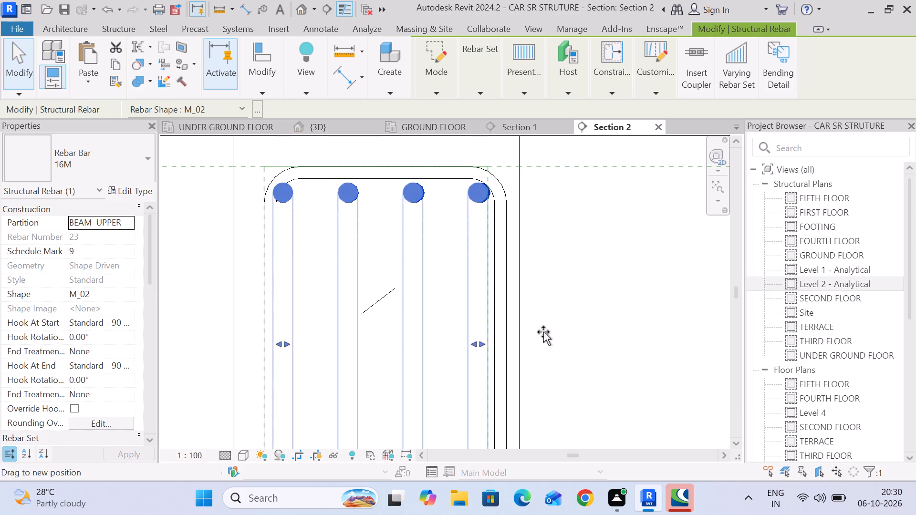
pyautogui.moveTo(543, 332); pyautogui.dragTo(488, 330)
pyautogui.click(589, 304)
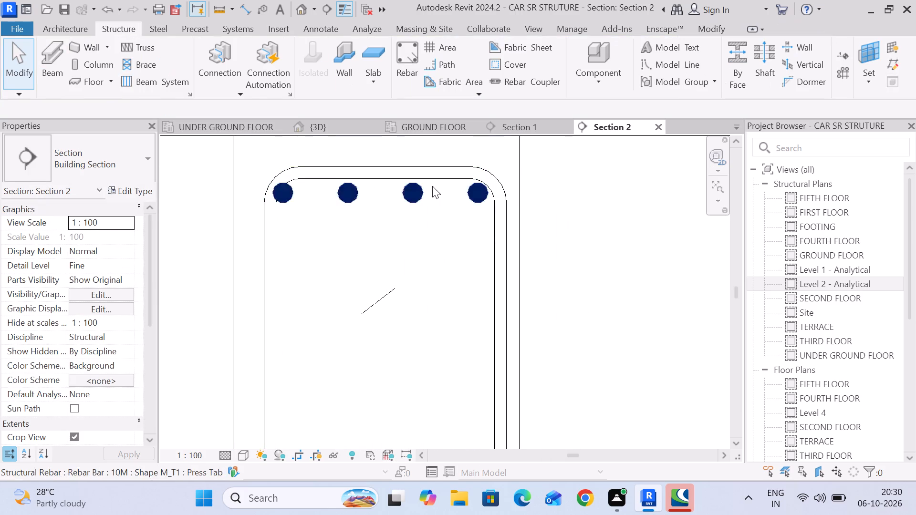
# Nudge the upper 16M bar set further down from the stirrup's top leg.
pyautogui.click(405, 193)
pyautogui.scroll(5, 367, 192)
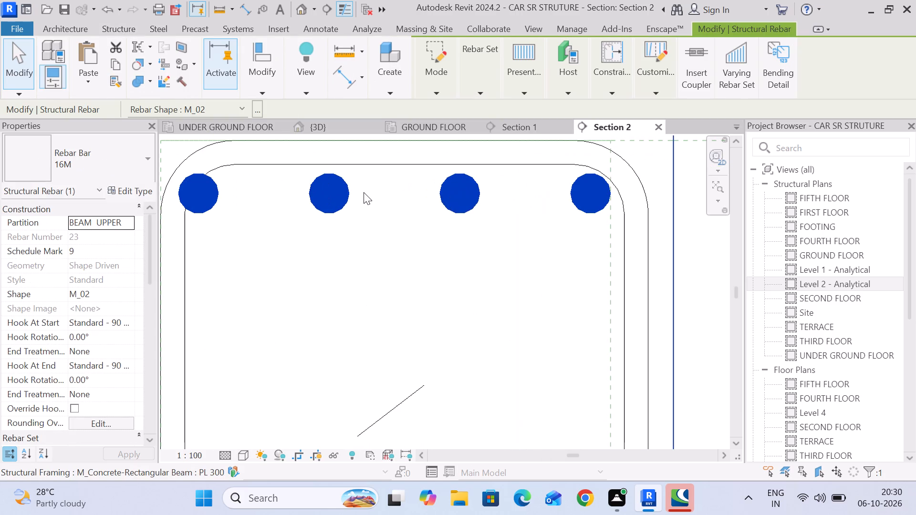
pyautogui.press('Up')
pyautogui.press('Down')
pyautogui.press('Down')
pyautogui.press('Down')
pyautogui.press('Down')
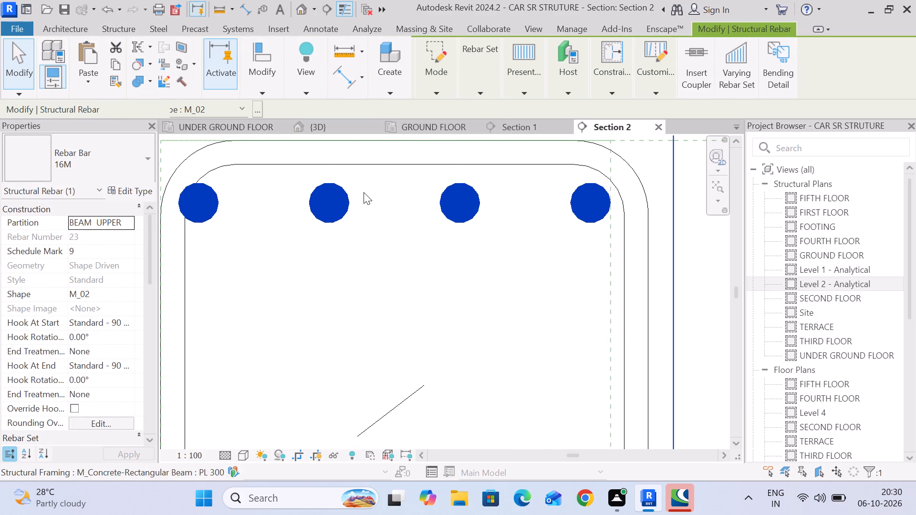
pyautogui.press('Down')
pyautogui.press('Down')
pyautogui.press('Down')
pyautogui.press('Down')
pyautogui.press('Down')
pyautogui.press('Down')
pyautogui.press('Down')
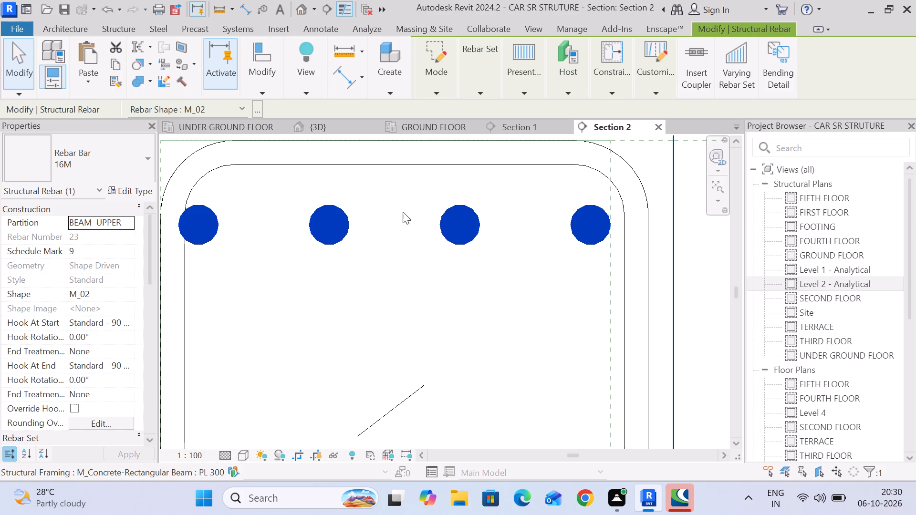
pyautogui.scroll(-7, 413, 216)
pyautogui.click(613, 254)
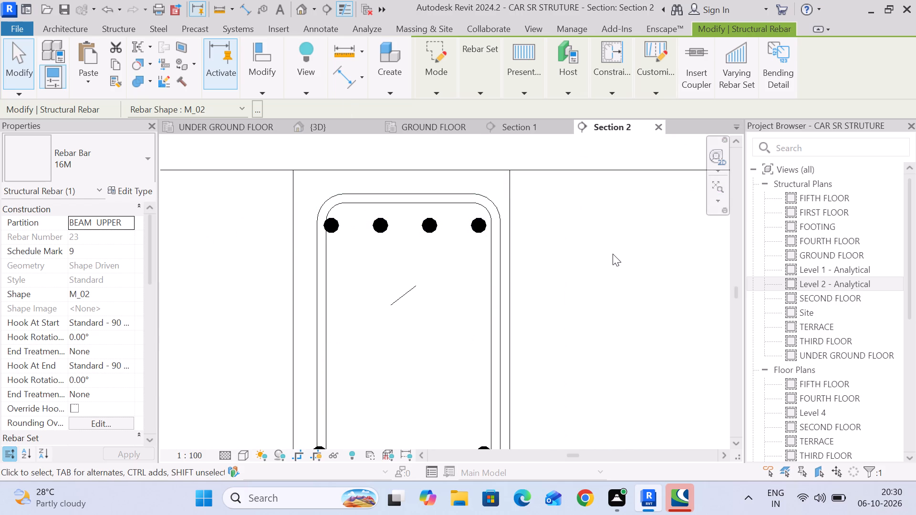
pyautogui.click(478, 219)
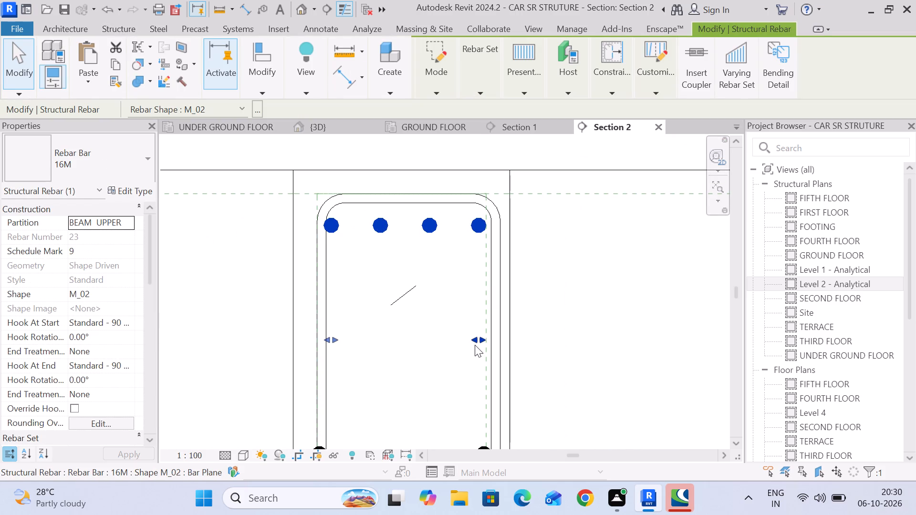
# Narrow the 10M stirrup's top leg to 180 mm, keeping its top and side legs on the cover lines.
pyautogui.click(498, 259)
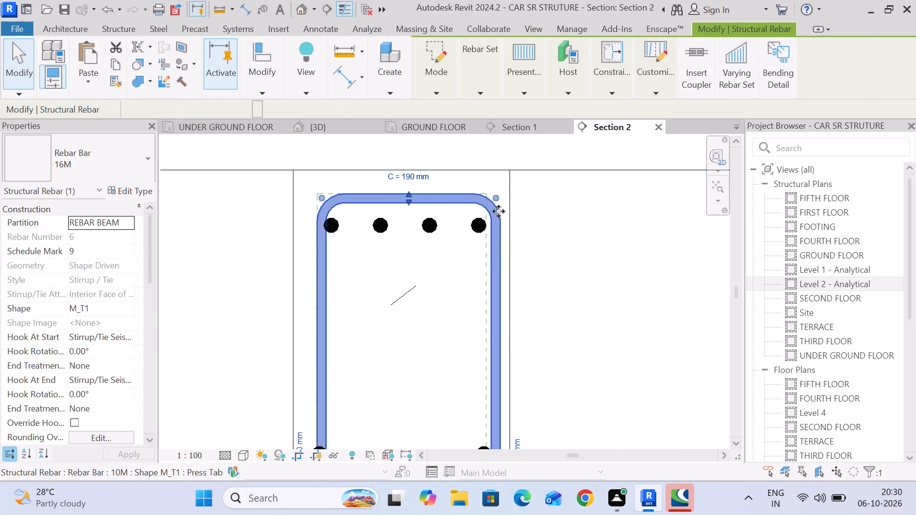
pyautogui.moveTo(494, 198); pyautogui.dragTo(484, 198)
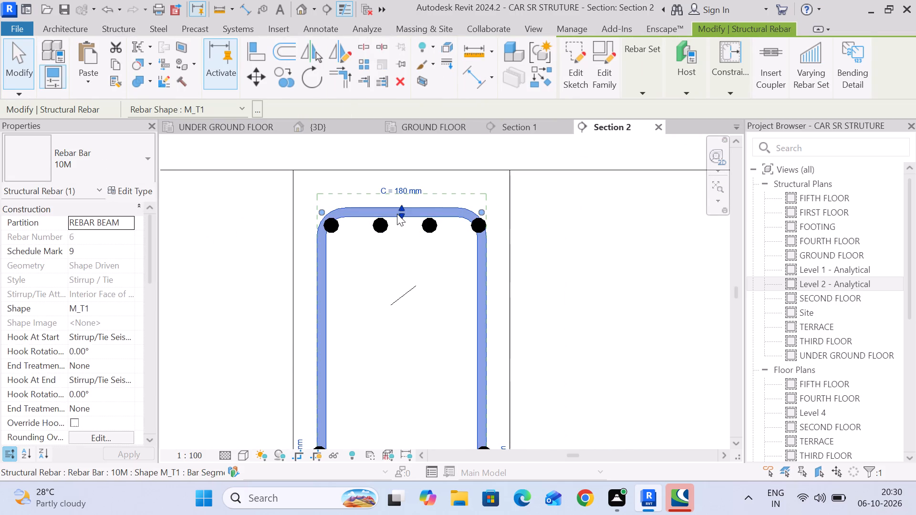
pyautogui.moveTo(401, 211); pyautogui.dragTo(405, 191)
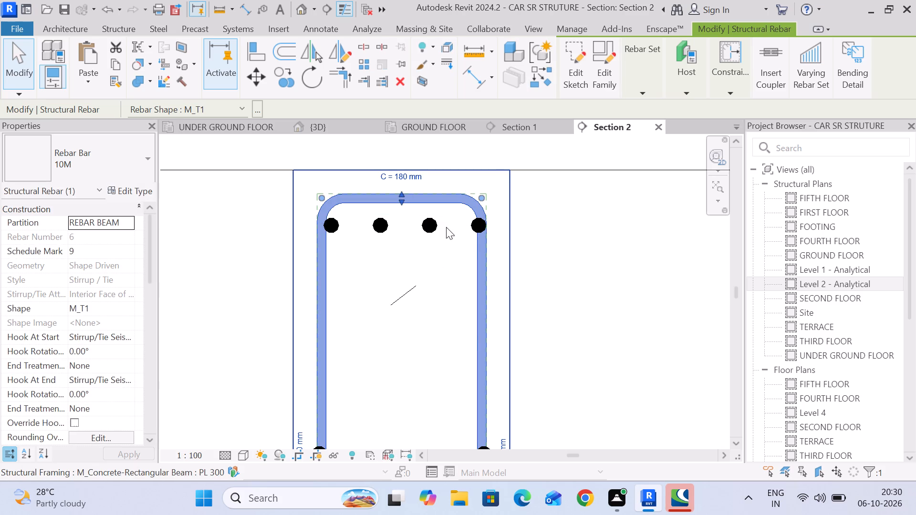
# Move the upper 16M bar set back up to sit just under the stirrup's top leg.
pyautogui.click(427, 225)
pyautogui.scroll(-3, 404, 281)
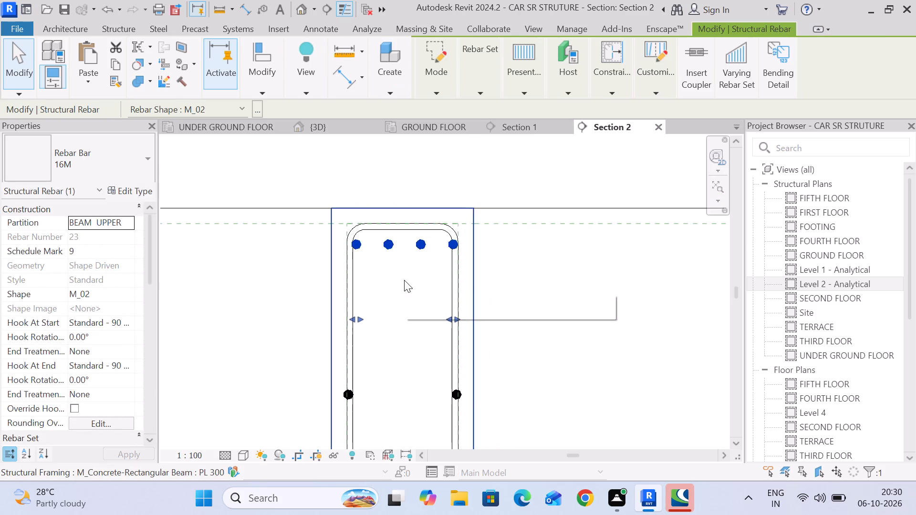
pyautogui.scroll(5, 404, 279)
pyautogui.moveTo(434, 209); pyautogui.dragTo(430, 187)
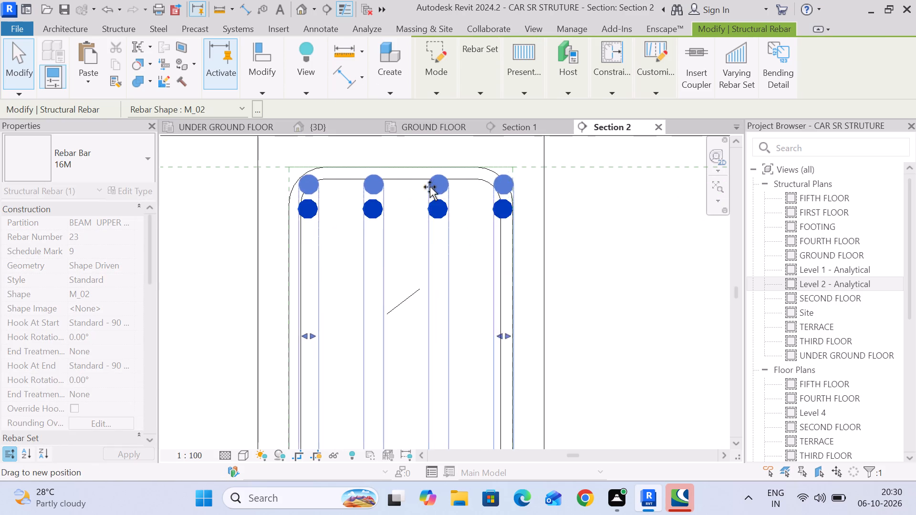
pyautogui.moveTo(430, 187); pyautogui.dragTo(428, 188)
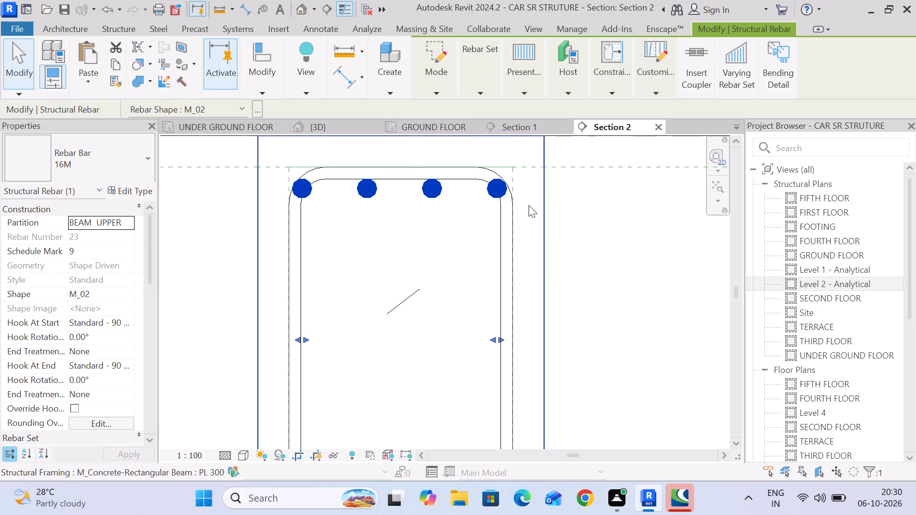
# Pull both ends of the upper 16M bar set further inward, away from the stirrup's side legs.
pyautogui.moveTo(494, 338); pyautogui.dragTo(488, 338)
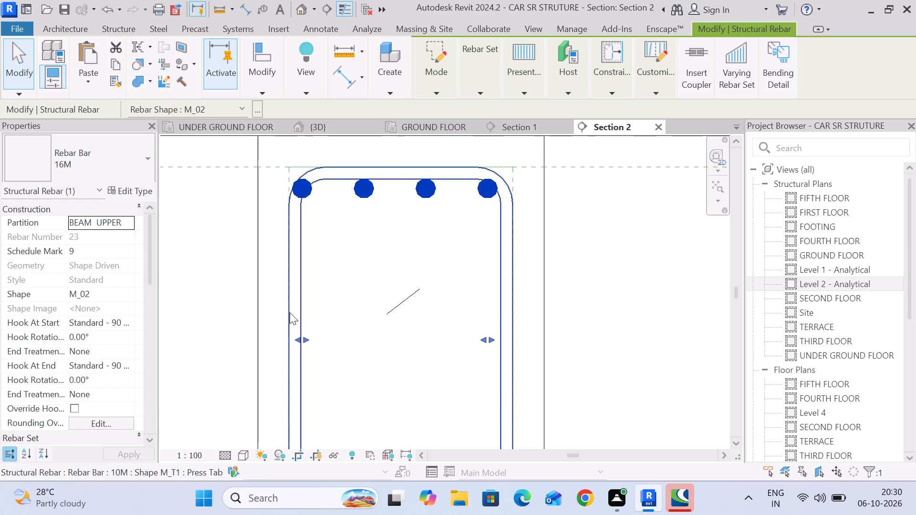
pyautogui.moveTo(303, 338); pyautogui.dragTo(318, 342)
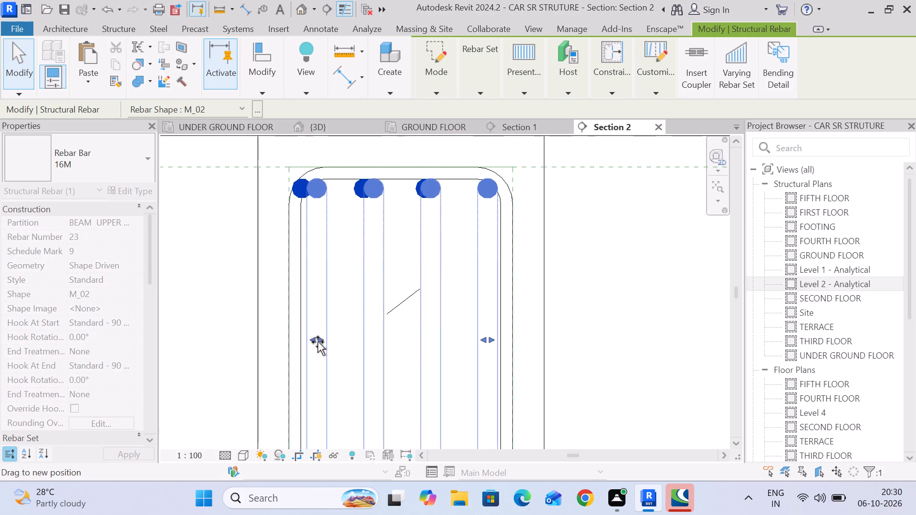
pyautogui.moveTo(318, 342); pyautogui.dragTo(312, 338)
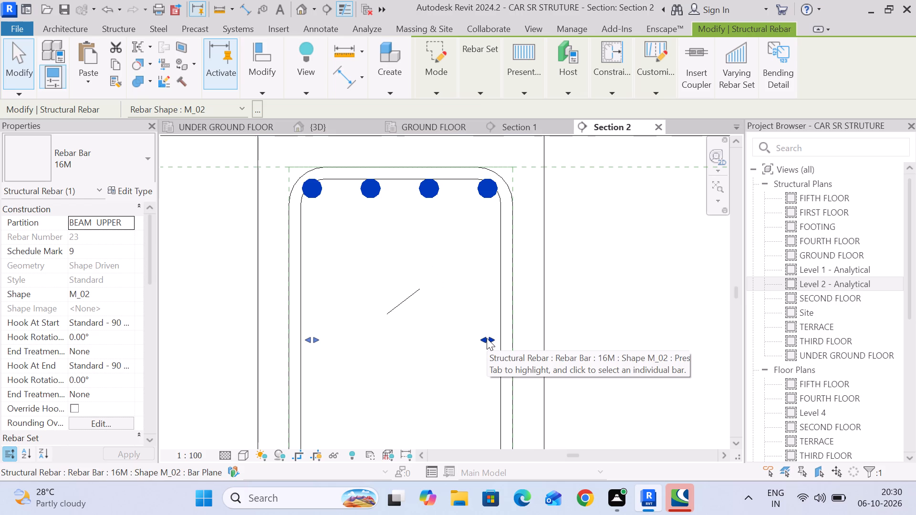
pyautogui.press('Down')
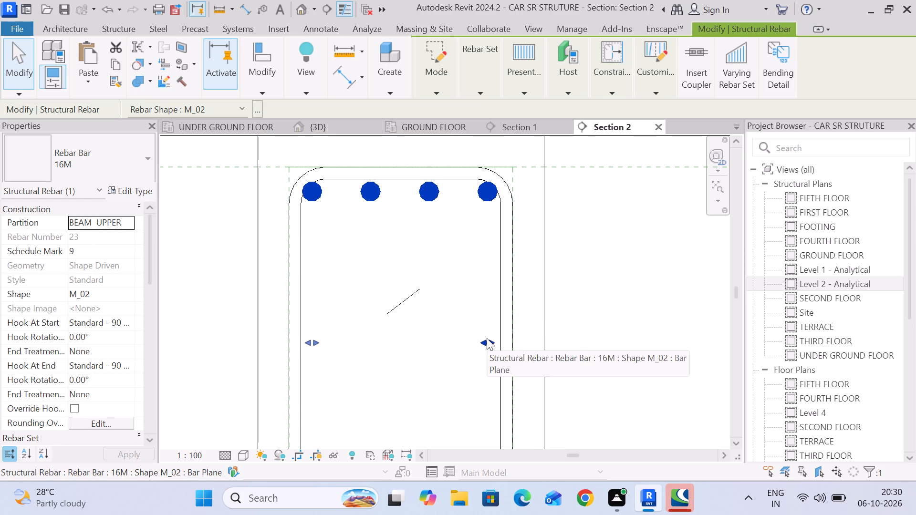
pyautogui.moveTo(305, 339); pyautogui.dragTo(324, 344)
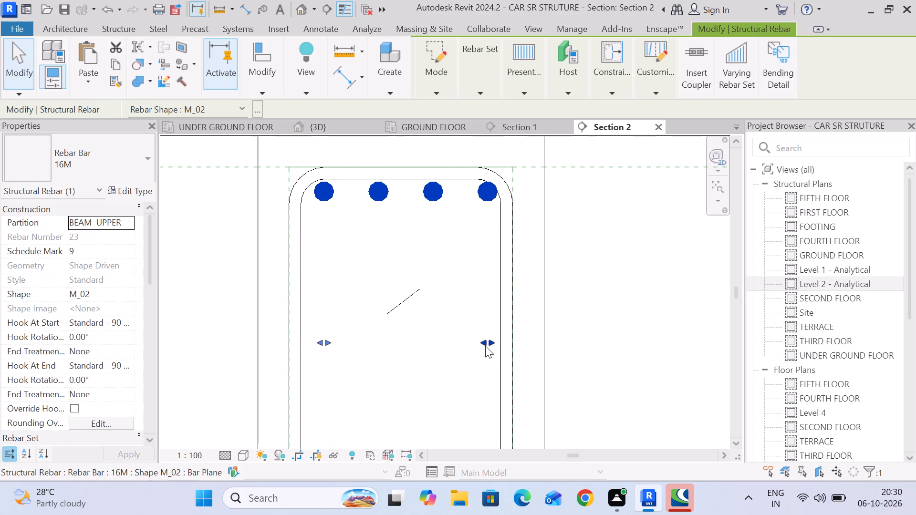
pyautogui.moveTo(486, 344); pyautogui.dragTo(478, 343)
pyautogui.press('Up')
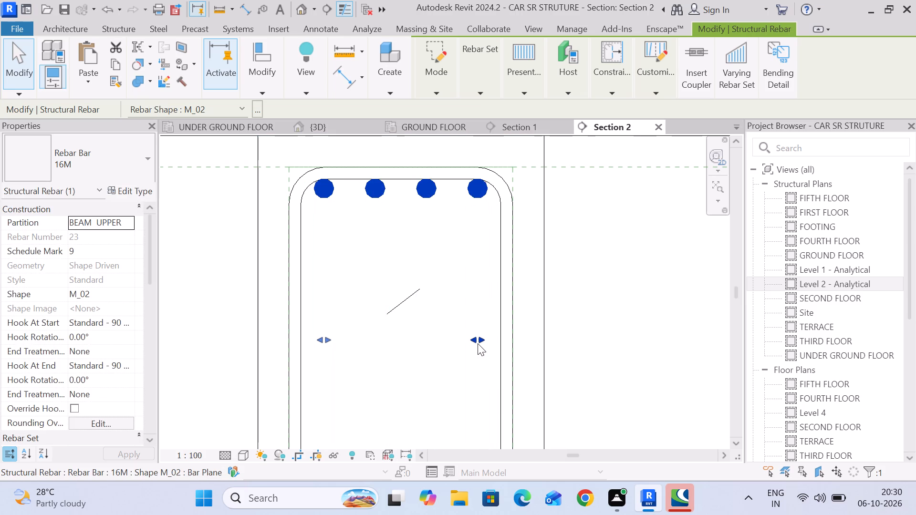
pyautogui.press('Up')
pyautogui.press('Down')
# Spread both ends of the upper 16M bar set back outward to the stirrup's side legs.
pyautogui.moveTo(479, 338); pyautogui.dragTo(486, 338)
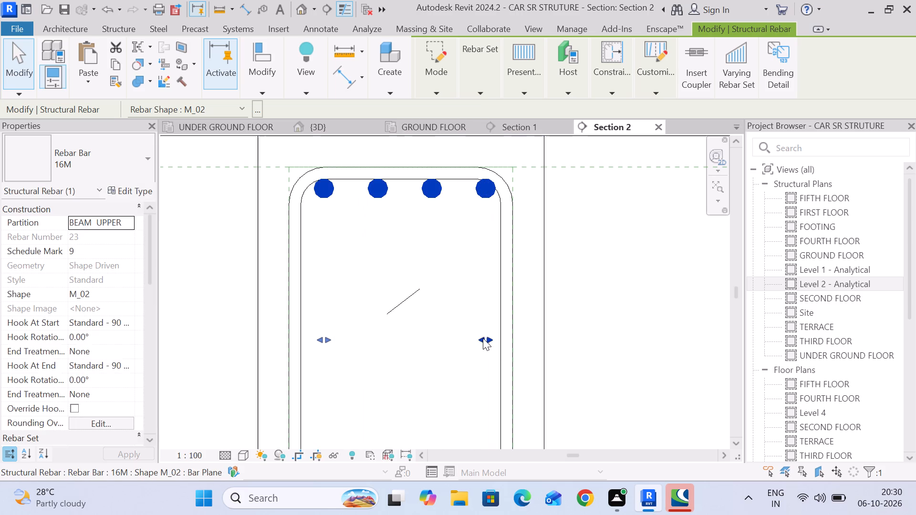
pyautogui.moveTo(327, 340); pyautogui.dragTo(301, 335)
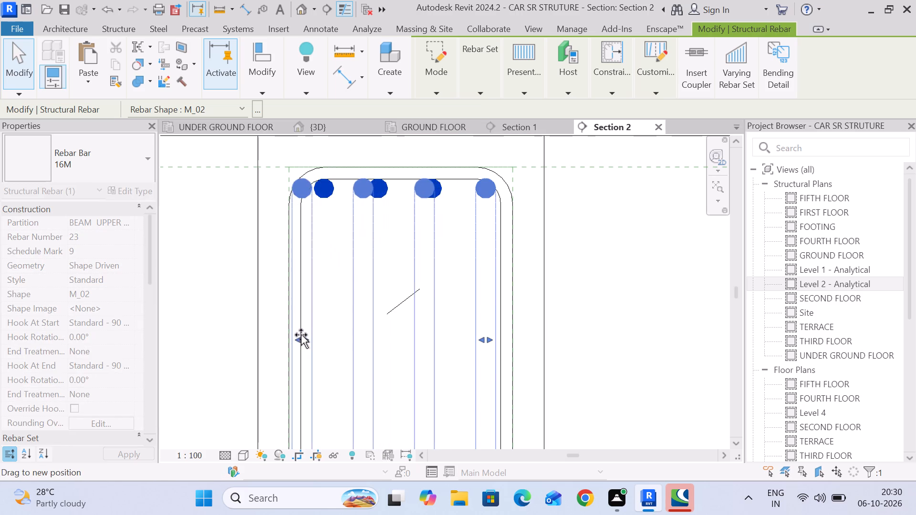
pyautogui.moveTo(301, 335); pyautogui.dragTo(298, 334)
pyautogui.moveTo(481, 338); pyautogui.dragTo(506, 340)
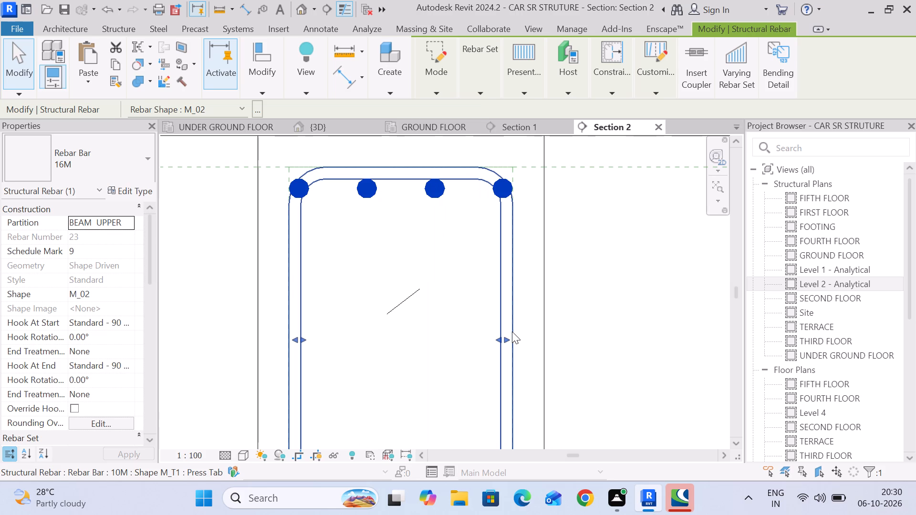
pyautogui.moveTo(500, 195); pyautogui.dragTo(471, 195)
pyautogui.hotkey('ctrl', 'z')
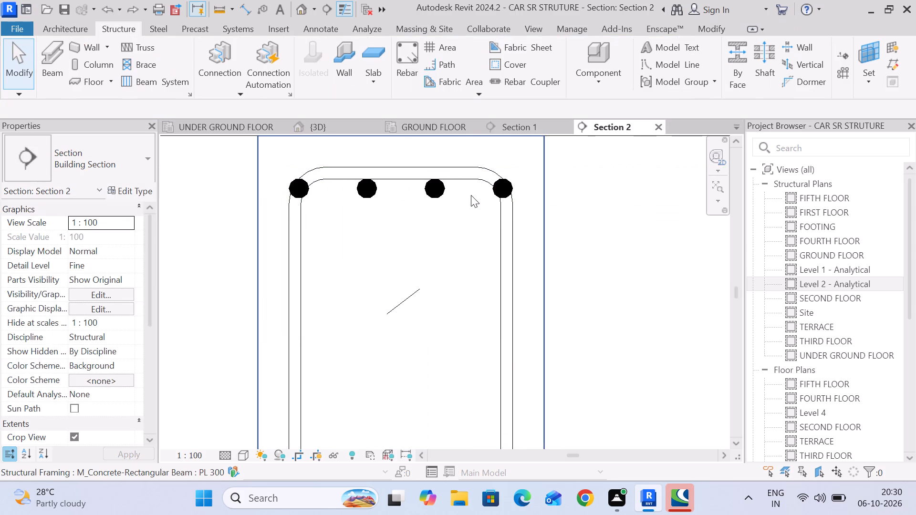
# Pull both ends of the upper 16M bar set inward so the end bars sit inside the stirrup's side legs.
pyautogui.click(434, 185)
pyautogui.moveTo(500, 338); pyautogui.dragTo(489, 338)
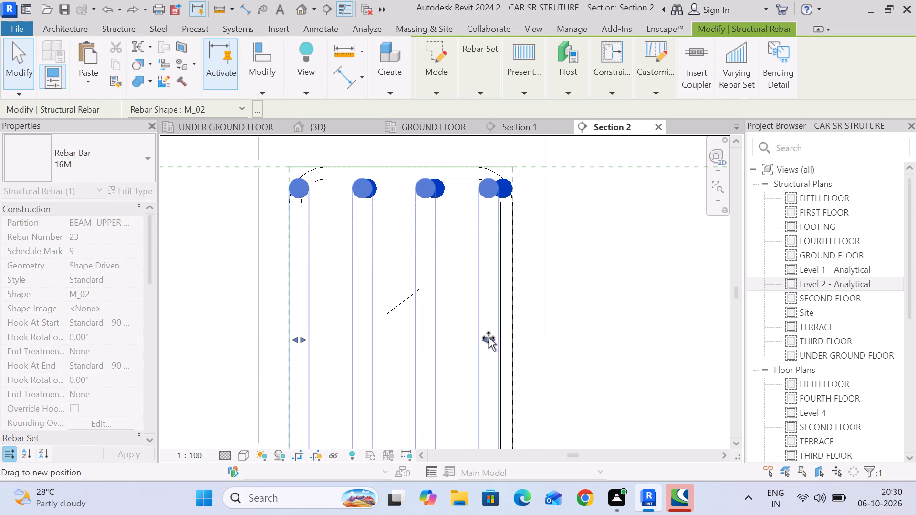
pyautogui.moveTo(489, 338); pyautogui.dragTo(482, 338)
pyautogui.moveTo(300, 338); pyautogui.dragTo(313, 340)
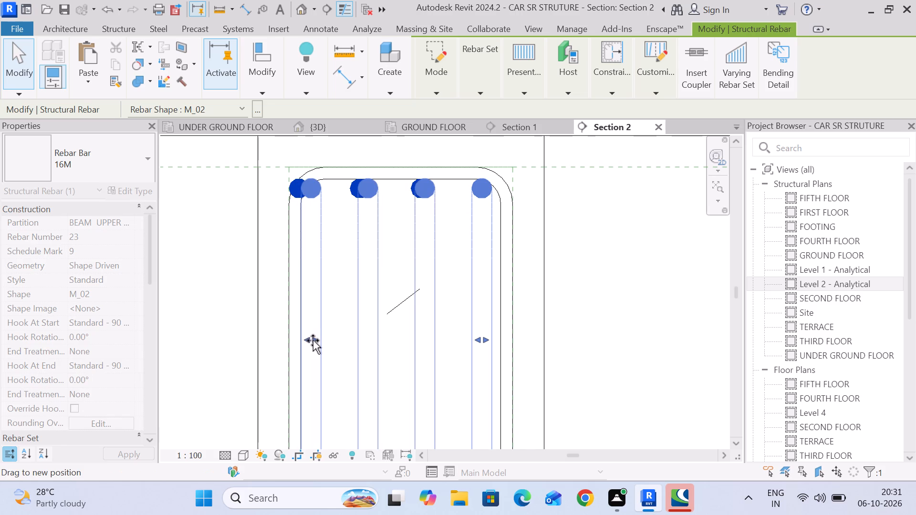
pyautogui.moveTo(313, 340); pyautogui.dragTo(315, 341)
pyautogui.click(612, 283)
# Raise the 10M stirrup's bottom leg to the beam's bottom cover line.
pyautogui.scroll(-6, 617, 282)
pyautogui.moveTo(615, 281); pyautogui.dragTo(587, 206, button='middle')
pyautogui.scroll(6, 568, 334)
pyautogui.scroll(-5, 550, 337)
pyautogui.moveTo(550, 337); pyautogui.dragTo(578, 189, button='middle')
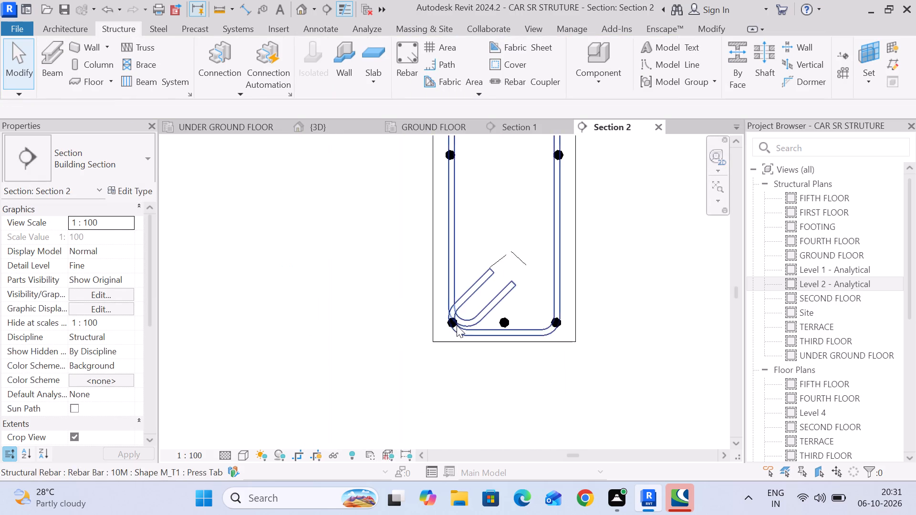
pyautogui.scroll(6, 450, 337)
pyautogui.click(477, 292)
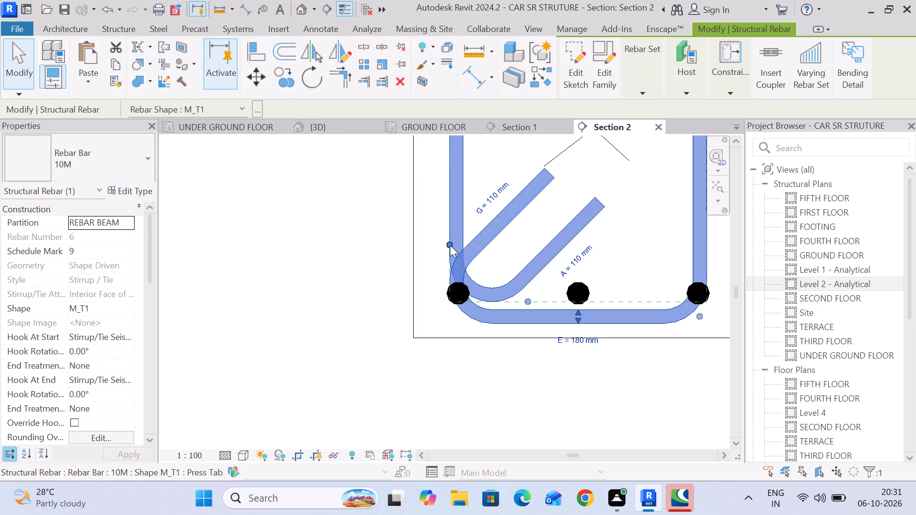
pyautogui.click(450, 245)
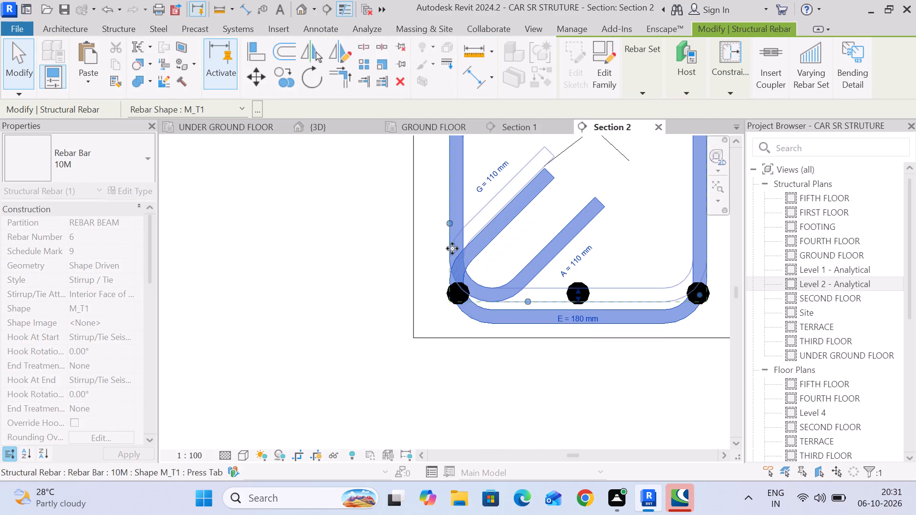
pyautogui.click(487, 395)
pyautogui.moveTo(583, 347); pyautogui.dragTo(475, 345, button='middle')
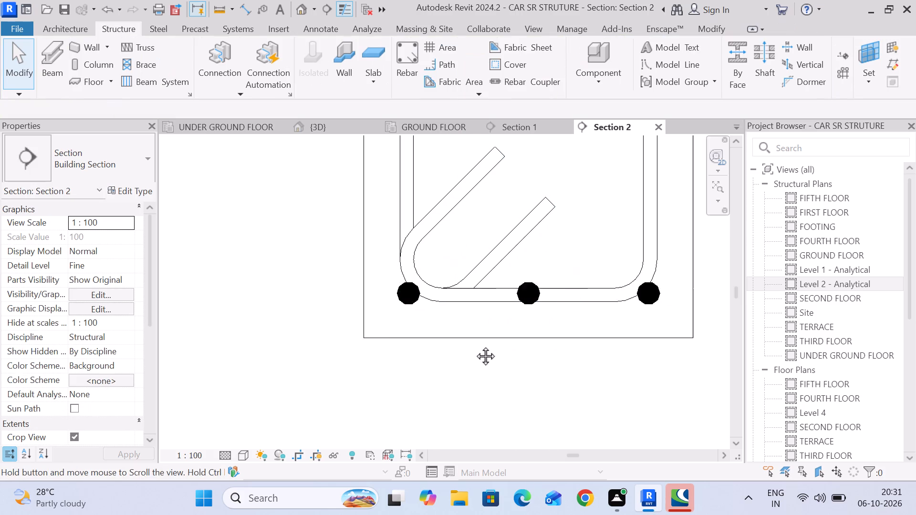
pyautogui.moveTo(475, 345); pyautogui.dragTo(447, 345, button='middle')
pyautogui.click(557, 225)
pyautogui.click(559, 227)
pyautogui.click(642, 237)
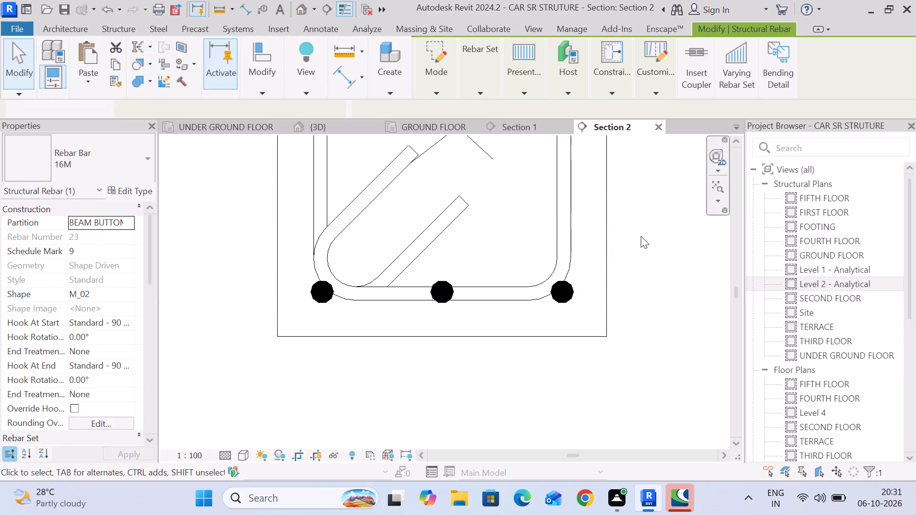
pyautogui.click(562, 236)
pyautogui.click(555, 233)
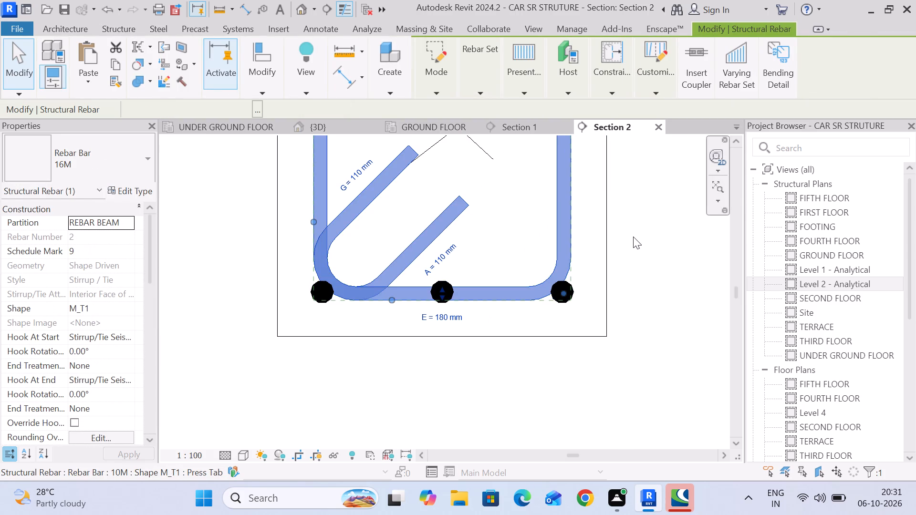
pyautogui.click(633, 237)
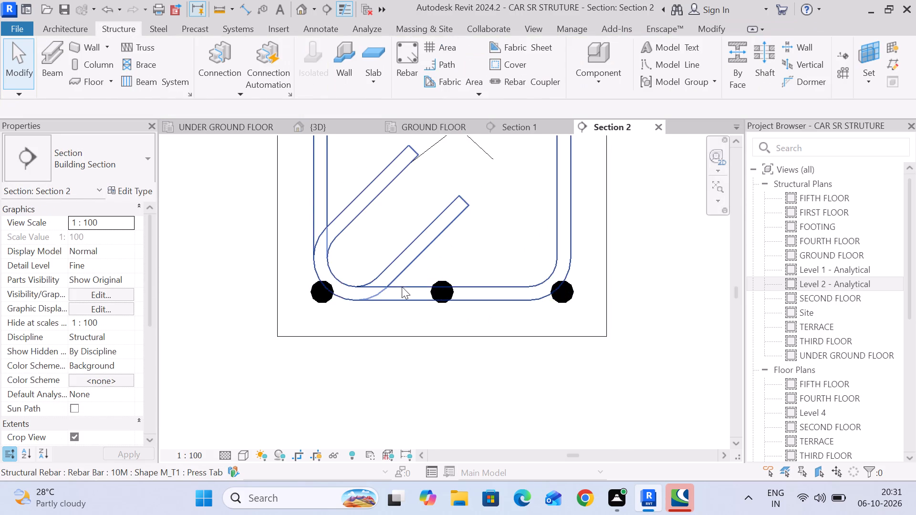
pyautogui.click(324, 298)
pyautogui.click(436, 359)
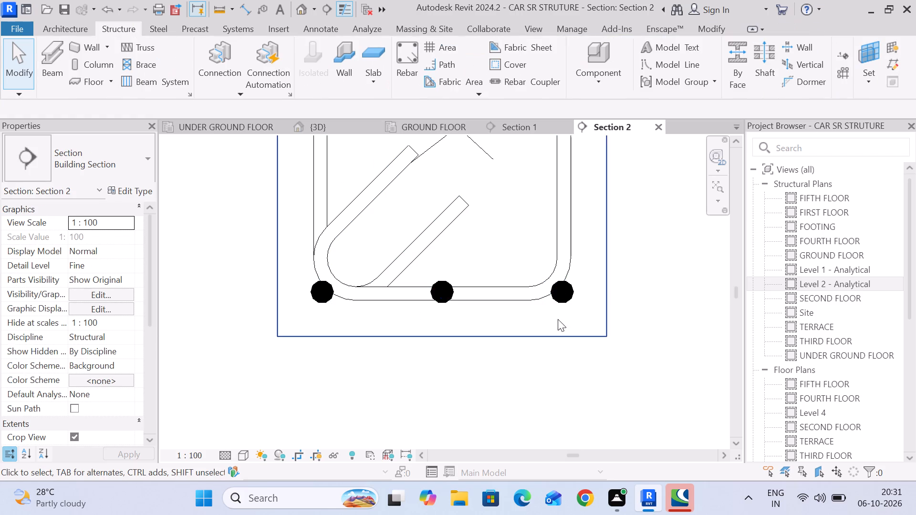
# Nudge the bottom 16M bar set upward, off the stirrup's bottom leg.
pyautogui.click(571, 288)
pyautogui.scroll(-4, 421, 295)
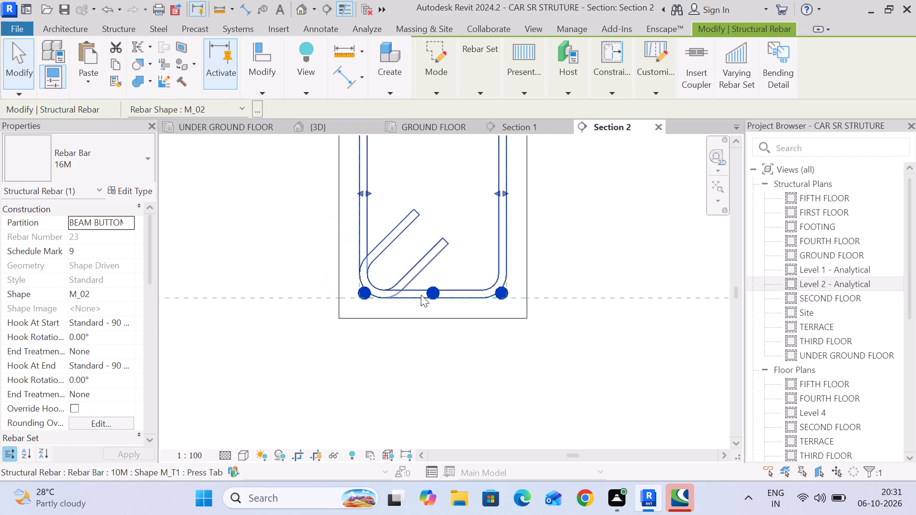
pyautogui.moveTo(421, 295); pyautogui.dragTo(418, 359, button='middle')
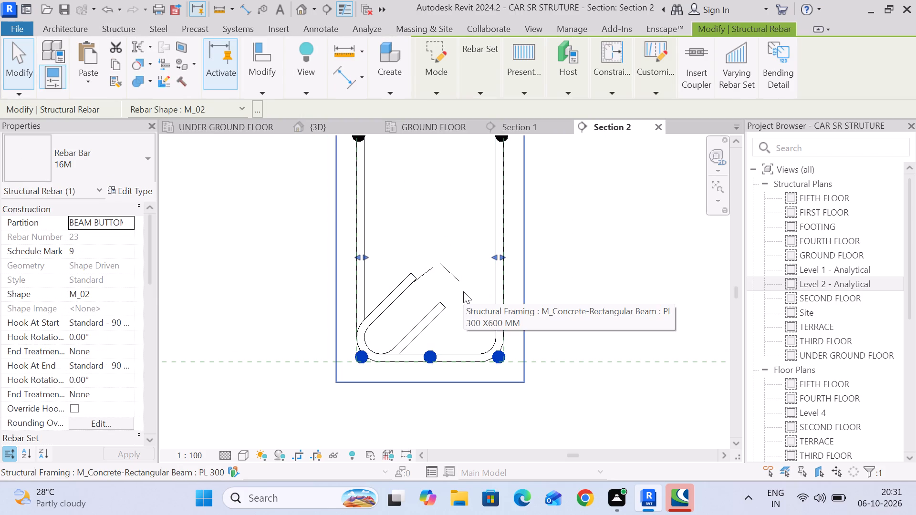
pyautogui.press('Up')
pyautogui.press('Up')
pyautogui.press('Up')
pyautogui.press('Up')
pyautogui.press('Up')
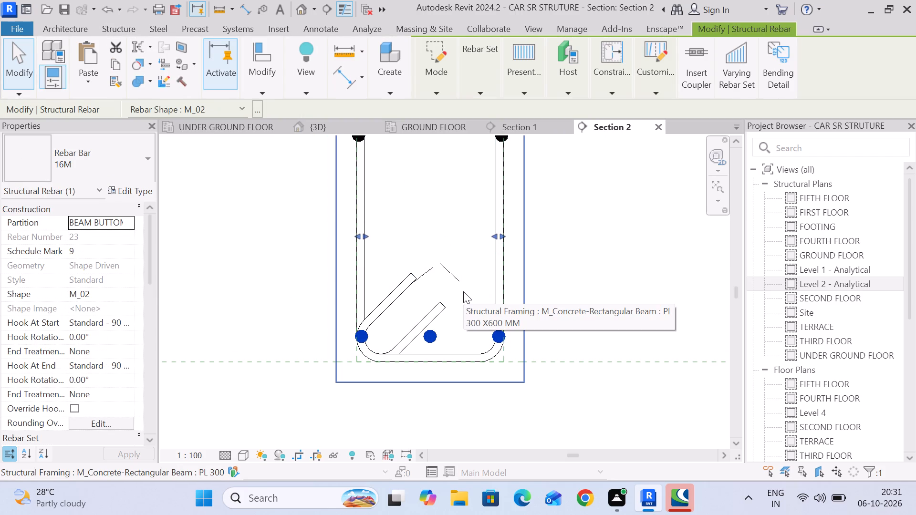
pyautogui.press('Down')
pyautogui.press('Down')
pyautogui.press('Down')
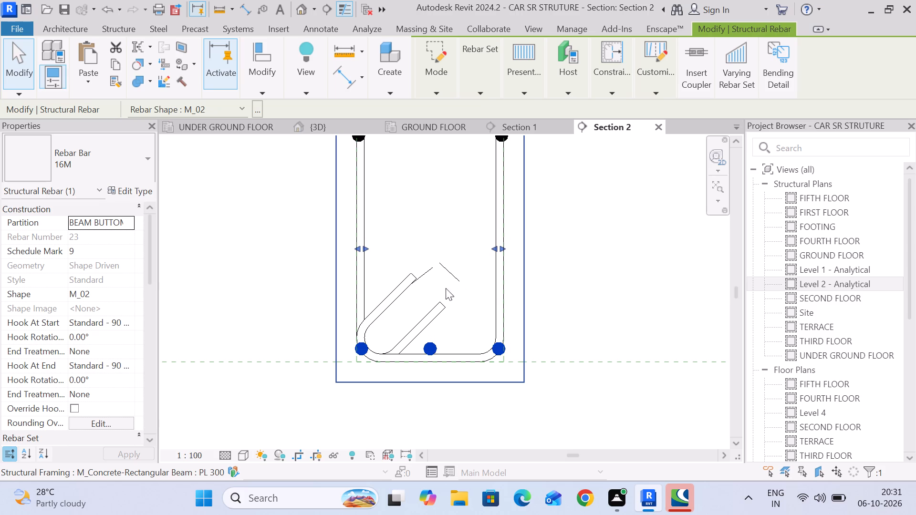
# Pull both ends of the bottom 16M bar set inward from the stirrup's side legs.
pyautogui.moveTo(361, 246); pyautogui.dragTo(379, 249)
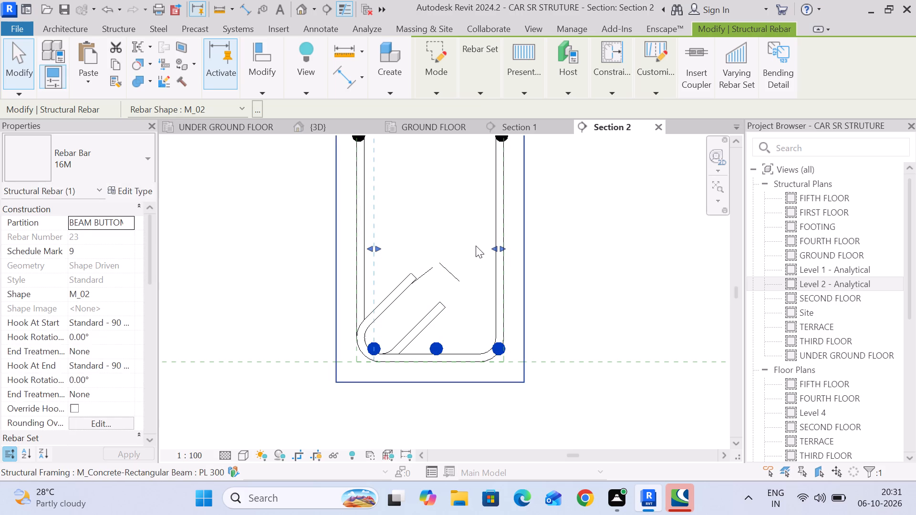
pyautogui.click(493, 248)
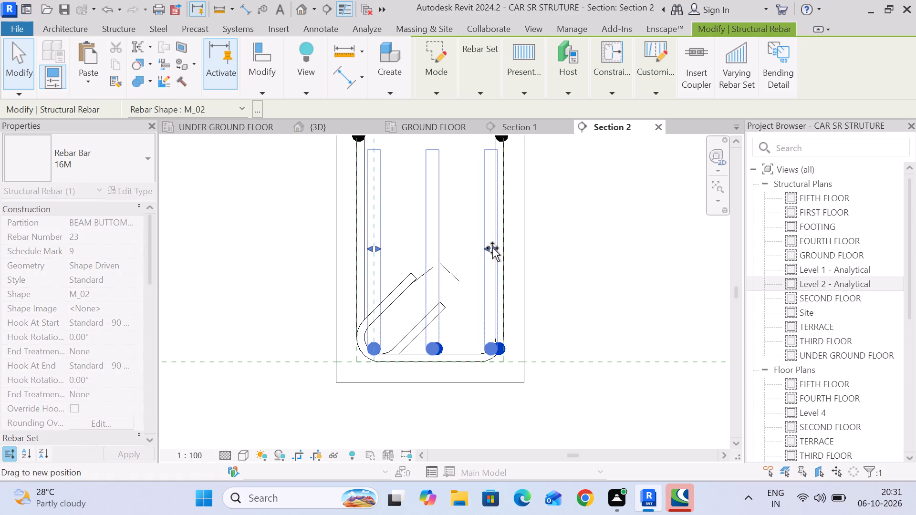
# Nudge the bottom 16M bar set further up so it sits just above the stirrup's bottom leg.
pyautogui.scroll(6, 467, 391)
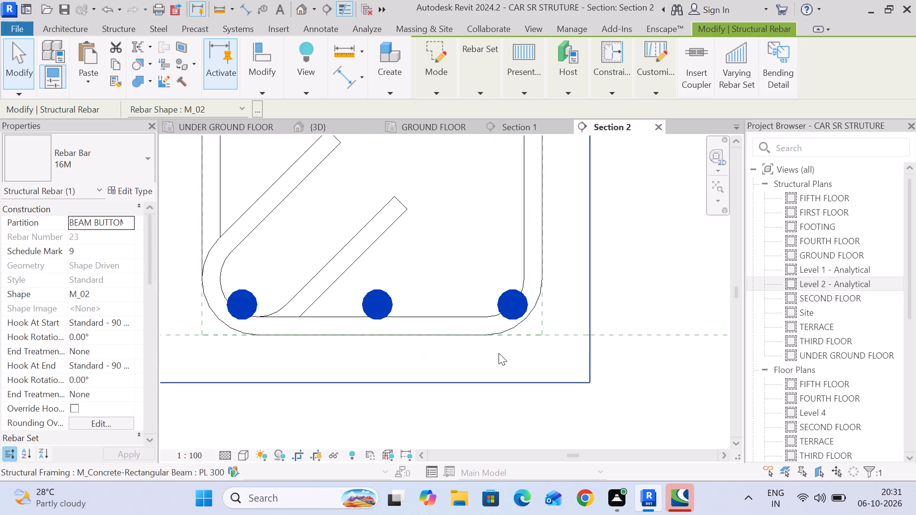
pyautogui.moveTo(345, 336); pyautogui.dragTo(405, 336, button='middle')
pyautogui.press('Up')
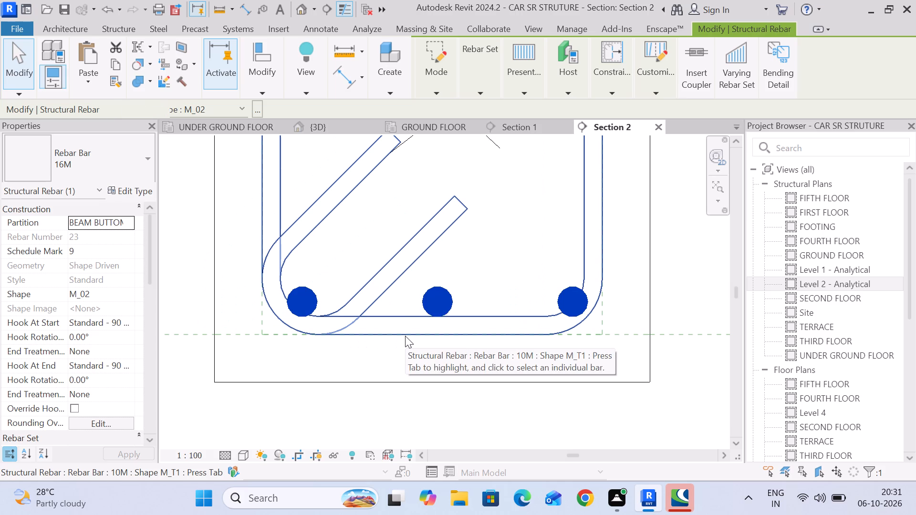
pyautogui.press('Up')
pyautogui.press('Up')
pyautogui.press('Up')
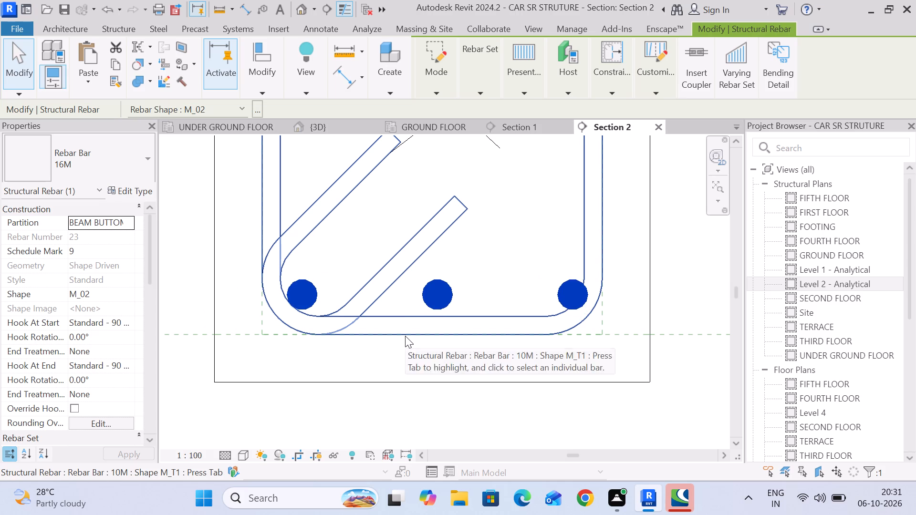
# Fine-tune the right-hand end of the bottom 16M bar set so its end bar sits inside the stirrup's side leg.
pyautogui.scroll(-7, 405, 336)
pyautogui.click(364, 233)
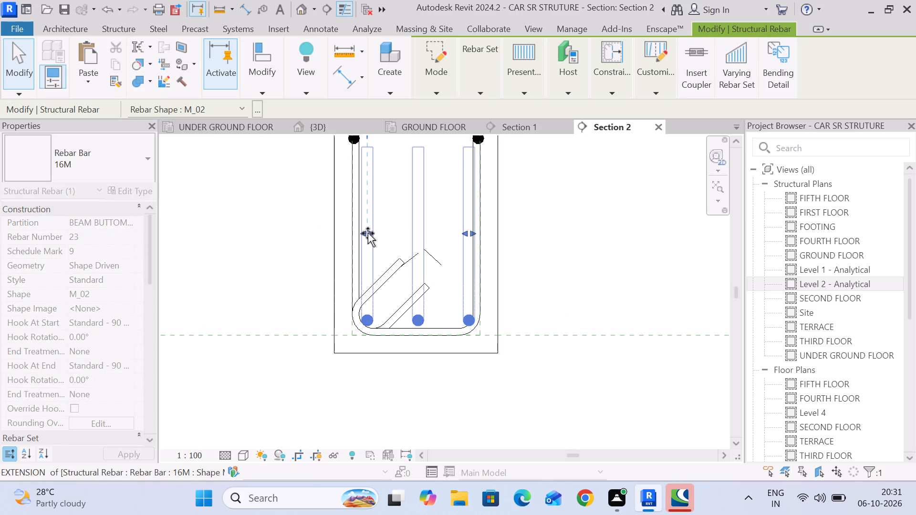
pyautogui.click(568, 229)
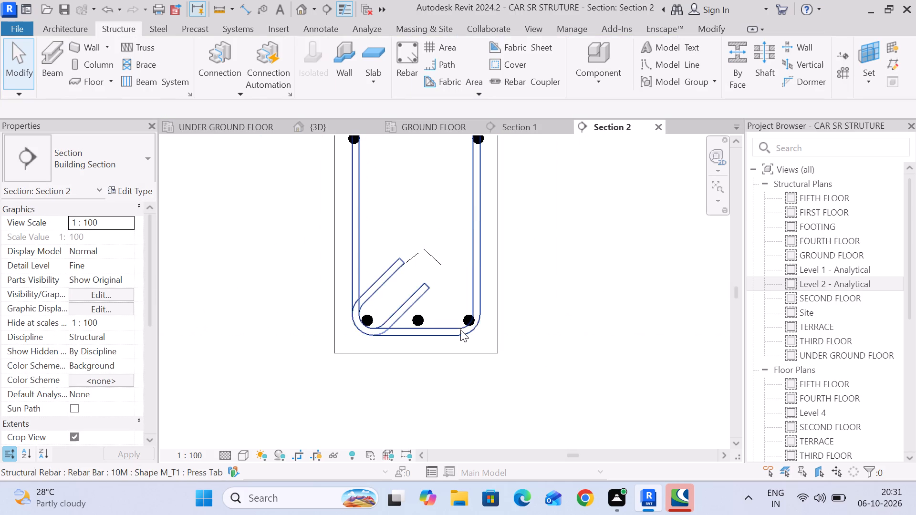
pyautogui.click(422, 320)
pyautogui.click(467, 235)
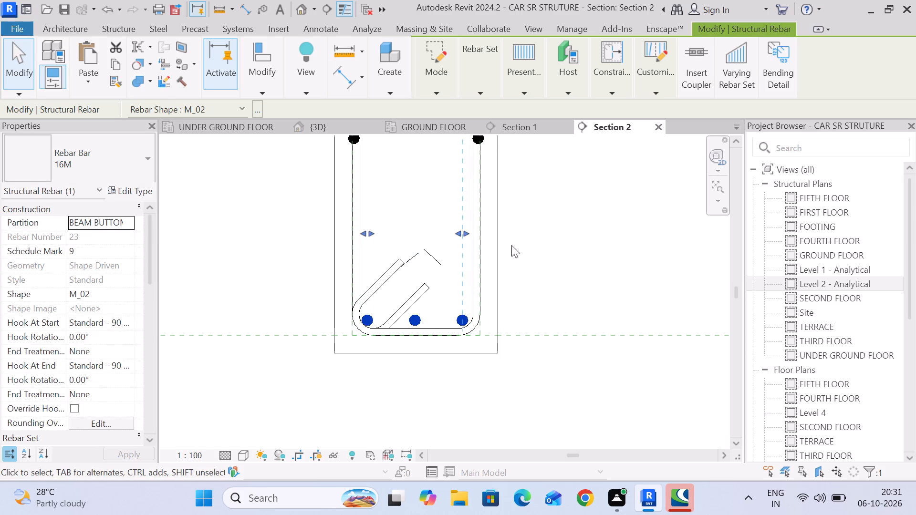
pyautogui.scroll(5, 478, 242)
pyautogui.moveTo(444, 222); pyautogui.dragTo(453, 222)
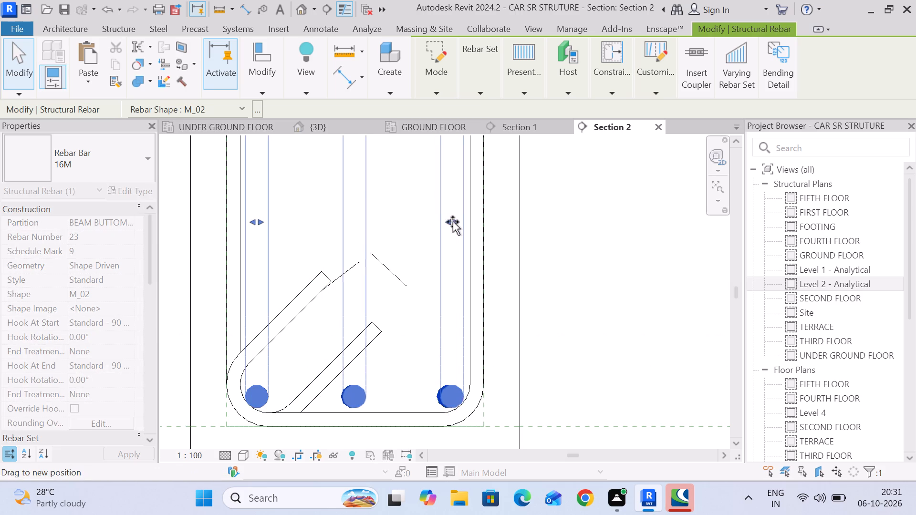
pyautogui.moveTo(453, 222); pyautogui.dragTo(454, 222)
pyautogui.click(583, 241)
pyautogui.scroll(-7, 584, 244)
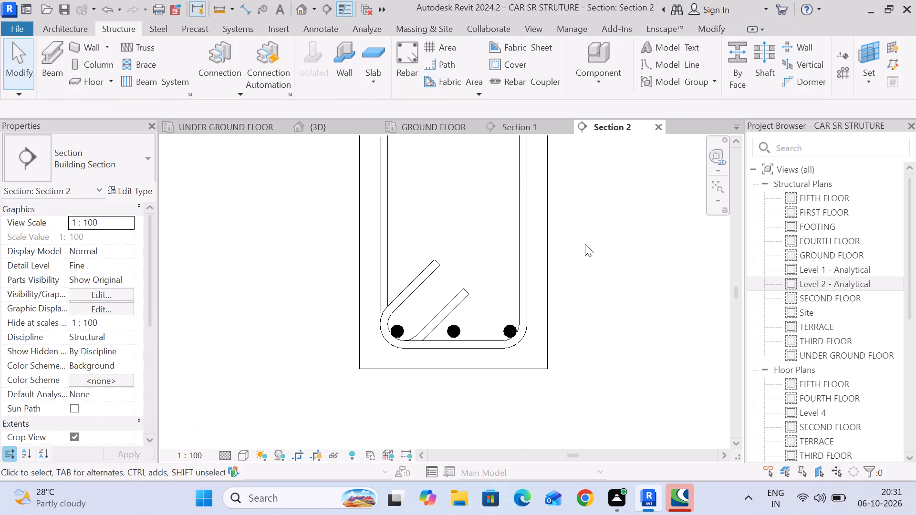
# Pull both ends of the middle 16M bar set inward so its side bars sit inside the 10M stirrup's legs.
pyautogui.scroll(-6, 585, 244)
pyautogui.moveTo(581, 250); pyautogui.dragTo(493, 360, button='middle')
pyautogui.scroll(5, 494, 354)
pyautogui.moveTo(503, 353); pyautogui.dragTo(518, 334, button='middle')
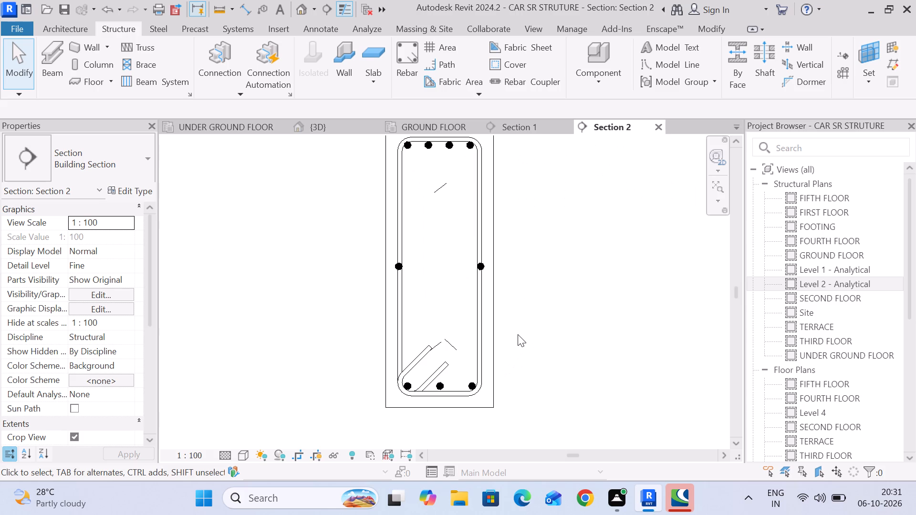
pyautogui.scroll(-4, 518, 334)
pyautogui.scroll(12, 496, 303)
pyautogui.click(490, 291)
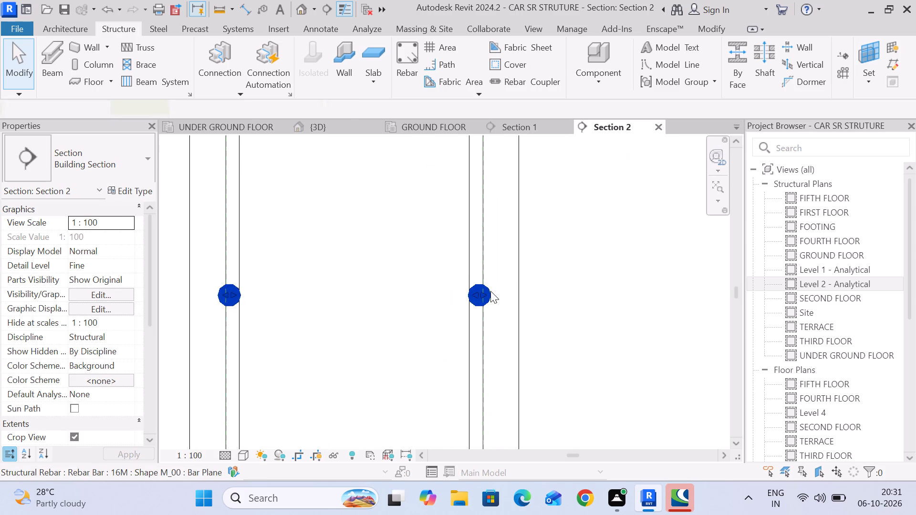
pyautogui.scroll(-2, 490, 293)
pyautogui.moveTo(483, 293); pyautogui.dragTo(478, 293)
pyautogui.moveTo(293, 293); pyautogui.dragTo(306, 293)
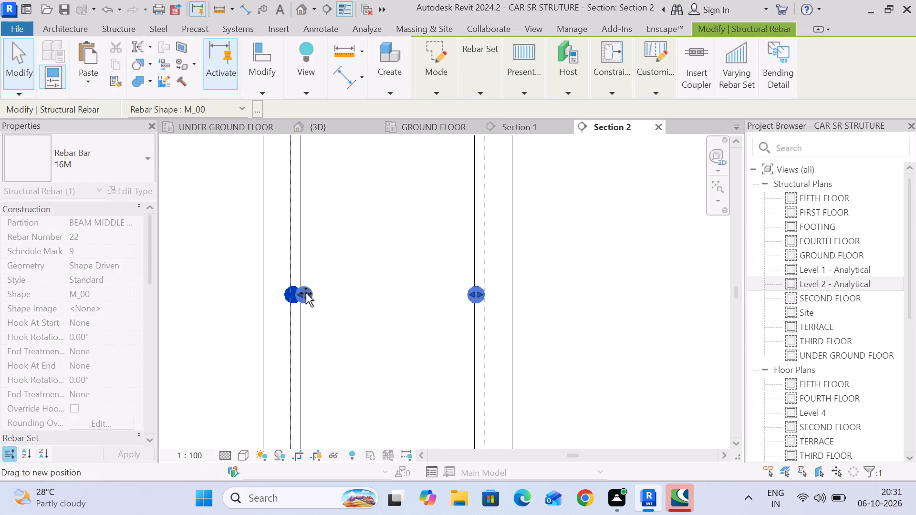
pyautogui.moveTo(306, 293); pyautogui.dragTo(307, 293)
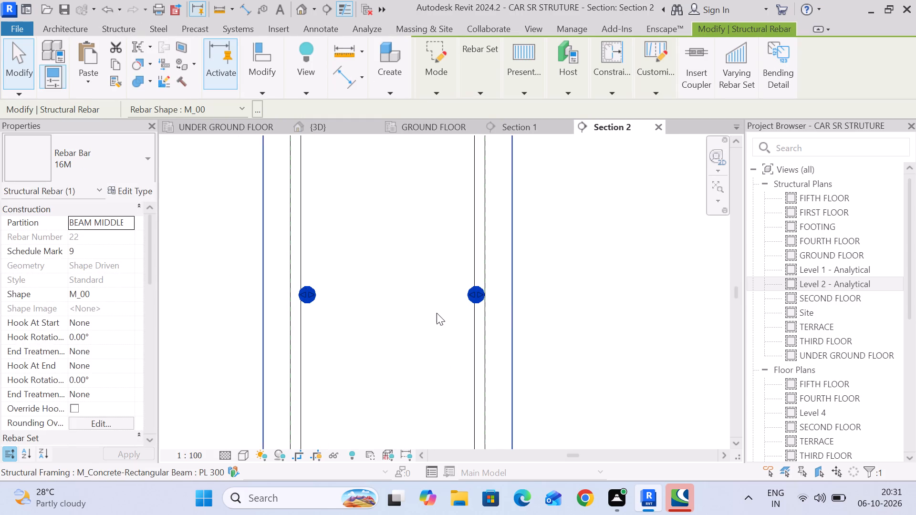
pyautogui.click(471, 295)
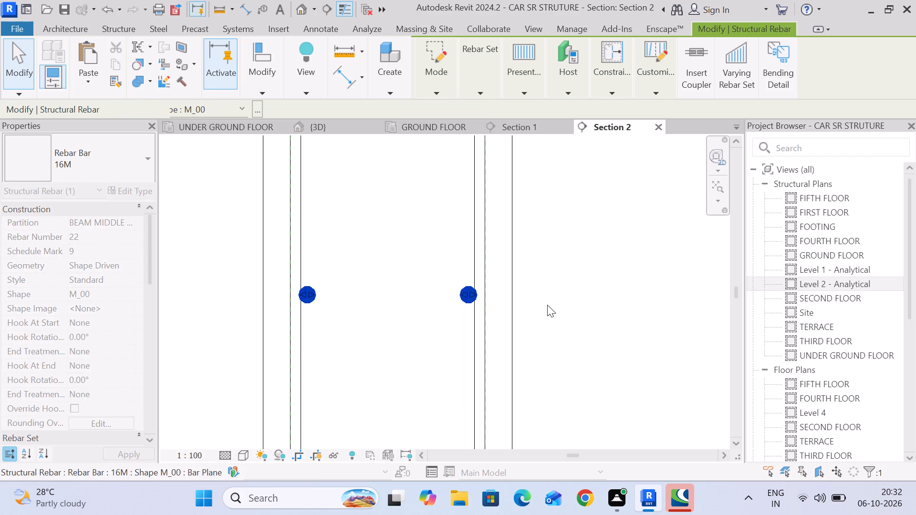
pyautogui.click(568, 305)
pyautogui.click(489, 312)
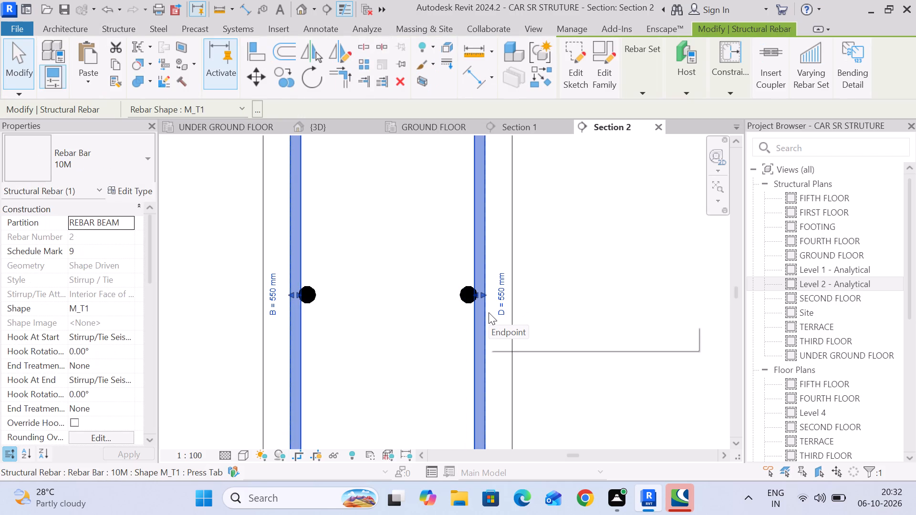
pyautogui.scroll(-6, 489, 313)
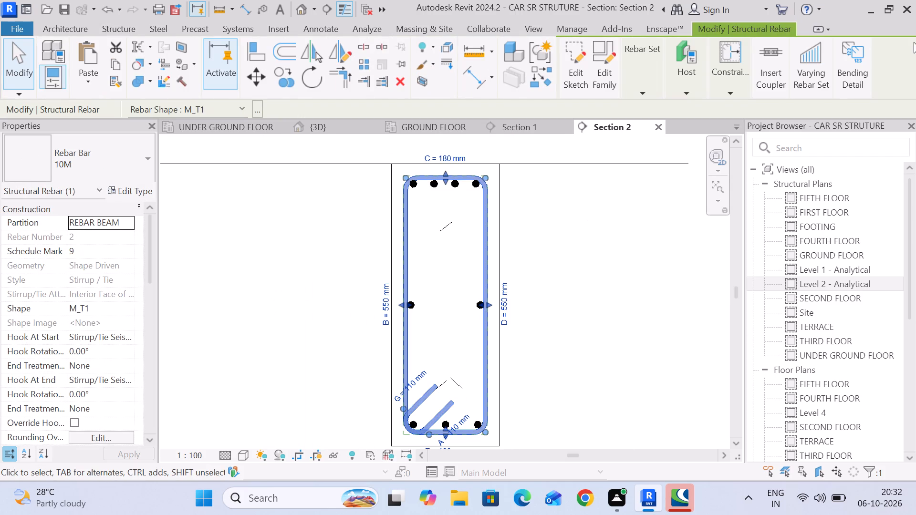
pyautogui.click(597, 288)
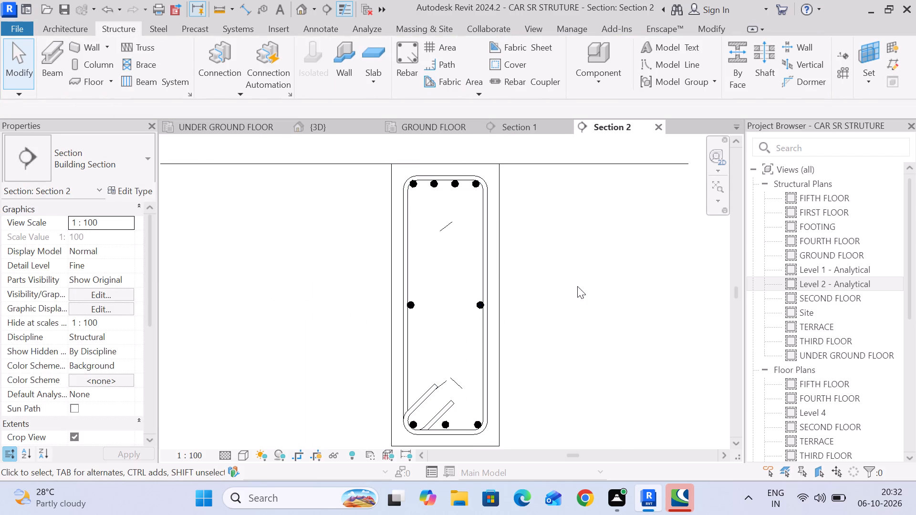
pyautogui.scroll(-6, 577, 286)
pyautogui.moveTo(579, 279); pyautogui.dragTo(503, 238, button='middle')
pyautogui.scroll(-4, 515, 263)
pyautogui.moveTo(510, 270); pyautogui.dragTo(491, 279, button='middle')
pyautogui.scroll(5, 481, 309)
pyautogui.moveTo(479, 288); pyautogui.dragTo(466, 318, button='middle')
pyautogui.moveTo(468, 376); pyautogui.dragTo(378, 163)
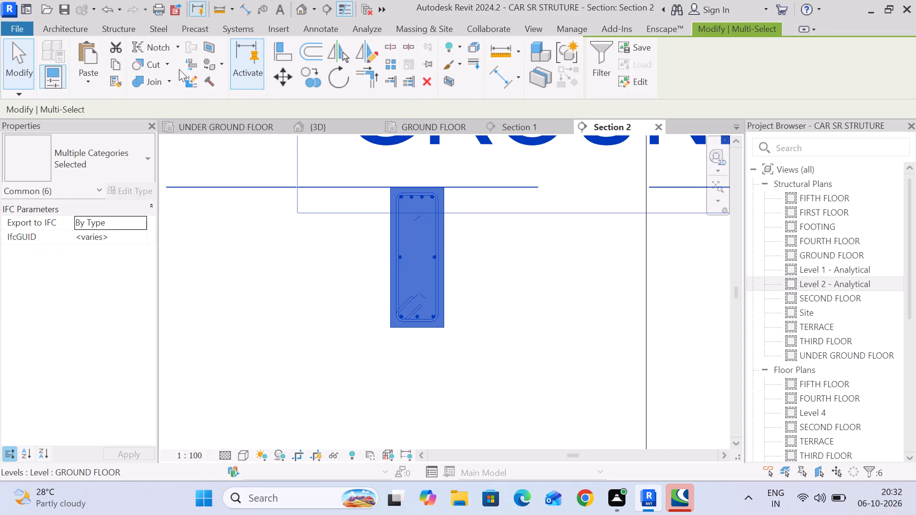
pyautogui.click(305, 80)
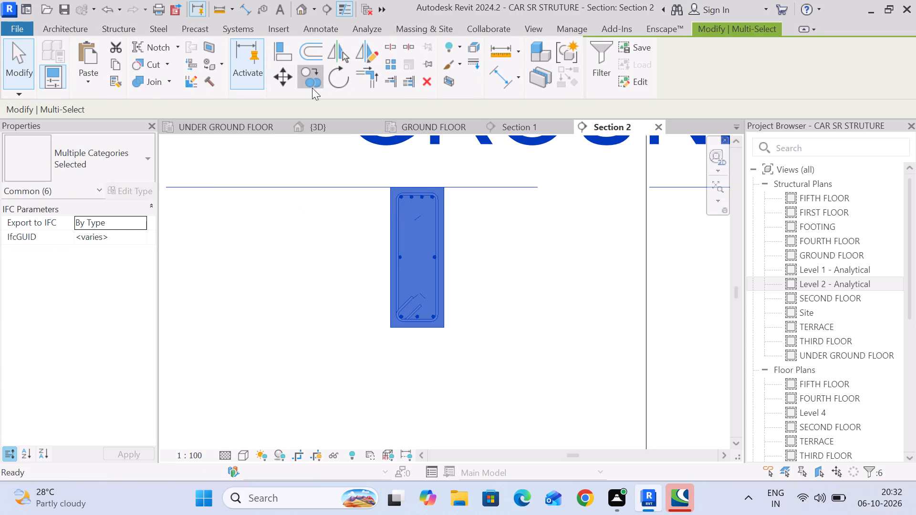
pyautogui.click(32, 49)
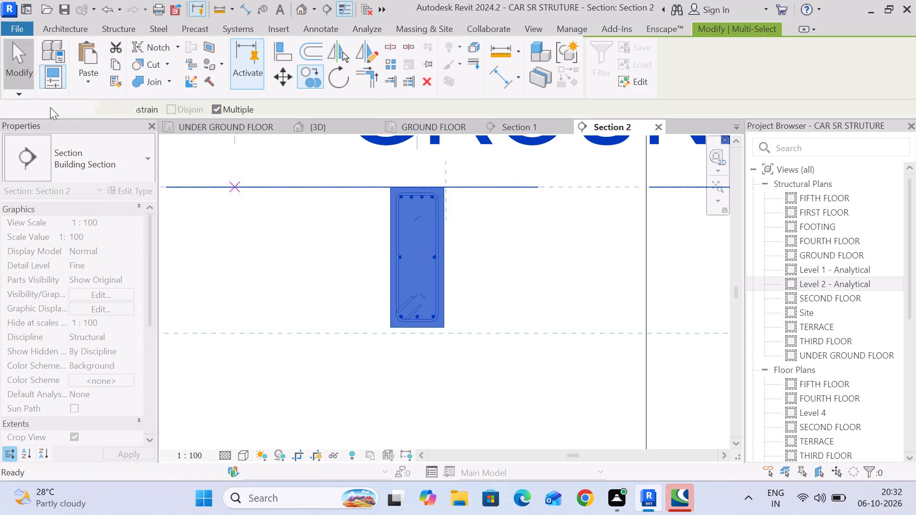
# Filter the GROUND FLOOR beam selection to Structural Rebar only and copy it, with Multiple enabled, from the beam's bottom midpoint to the FIRST FLOOR beam.
pyautogui.moveTo(487, 372); pyautogui.dragTo(363, 154)
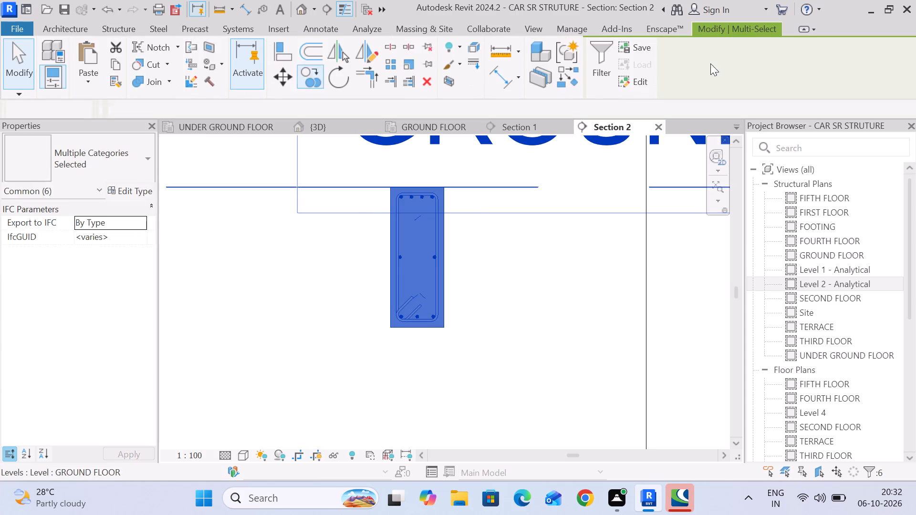
pyautogui.click(608, 59)
pyautogui.click(535, 196)
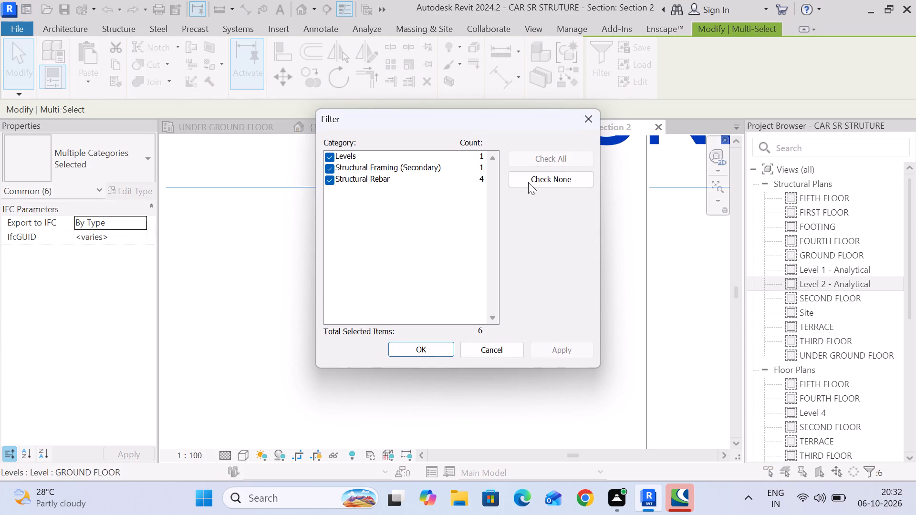
pyautogui.click(528, 180)
pyautogui.click(329, 178)
pyautogui.click(436, 343)
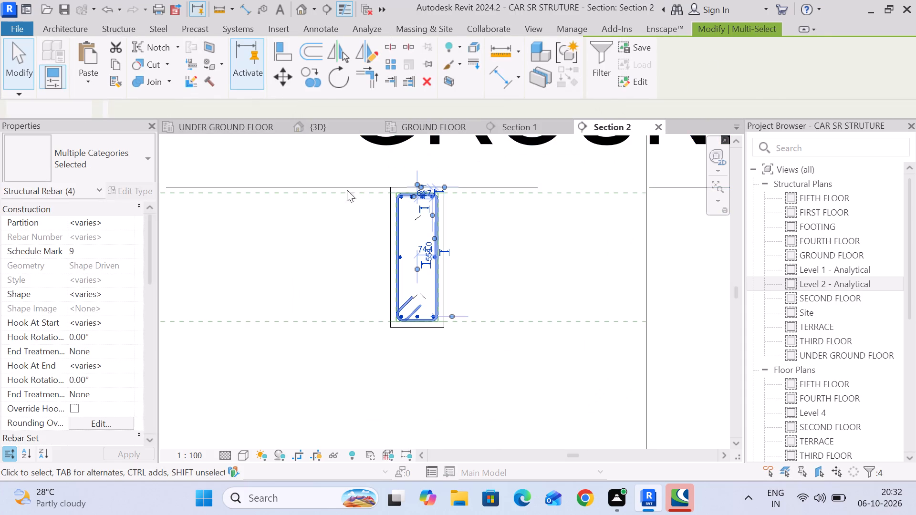
pyautogui.click(277, 93)
pyautogui.click(297, 139)
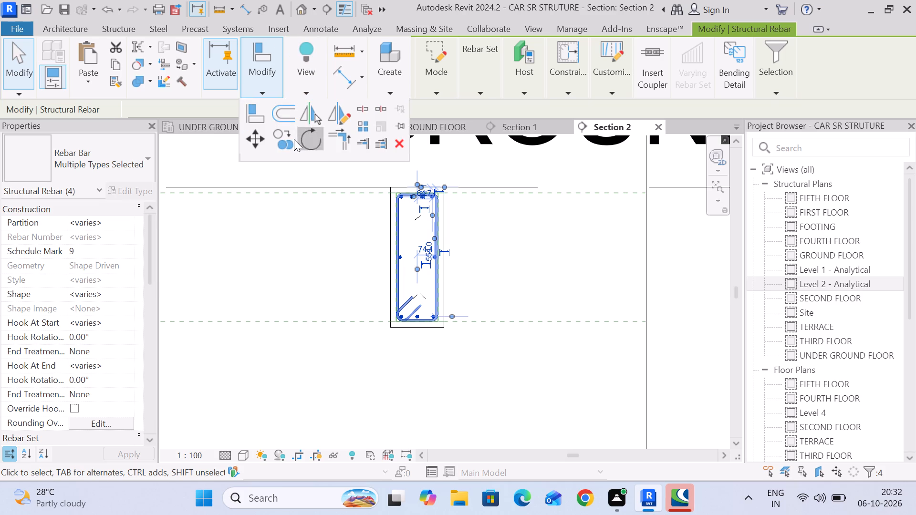
pyautogui.click(292, 140)
pyautogui.scroll(4, 416, 327)
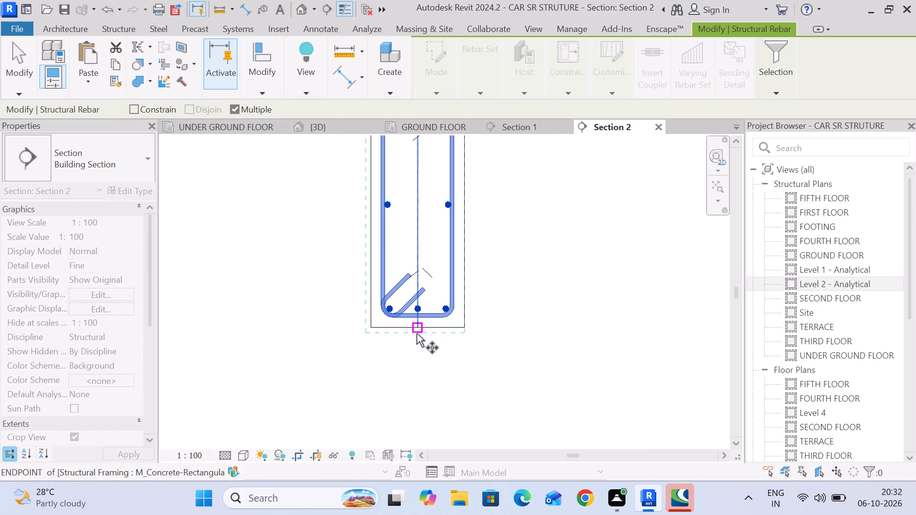
pyautogui.click(415, 328)
pyautogui.scroll(-7, 417, 323)
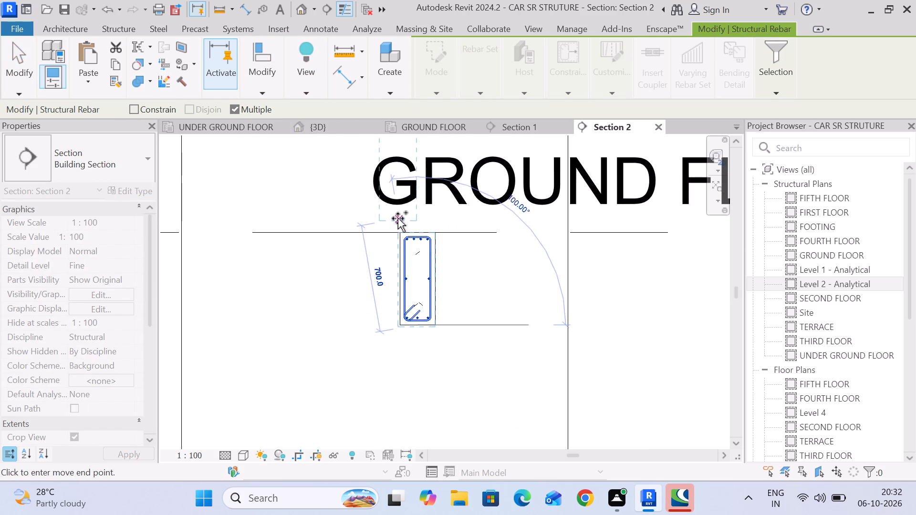
pyautogui.moveTo(398, 218); pyautogui.dragTo(416, 443, button='middle')
pyautogui.moveTo(416, 250); pyautogui.dragTo(421, 401, button='middle')
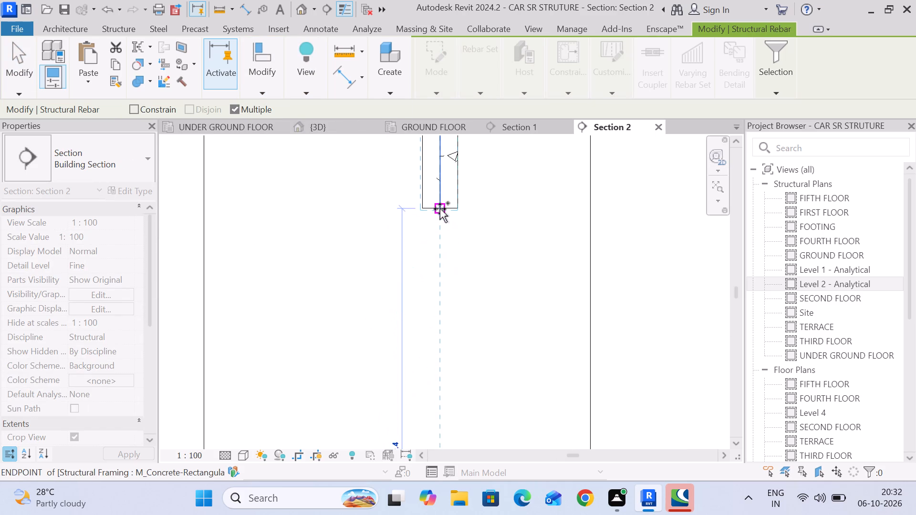
pyautogui.click(440, 209)
# Place further copies of the beam rebar at the bottom midpoints of the SECOND FLOOR and THIRD FLOOR beams.
pyautogui.scroll(-5, 452, 223)
pyautogui.moveTo(452, 237); pyautogui.dragTo(430, 429, button='middle')
pyautogui.moveTo(412, 210); pyautogui.dragTo(412, 341, button='middle')
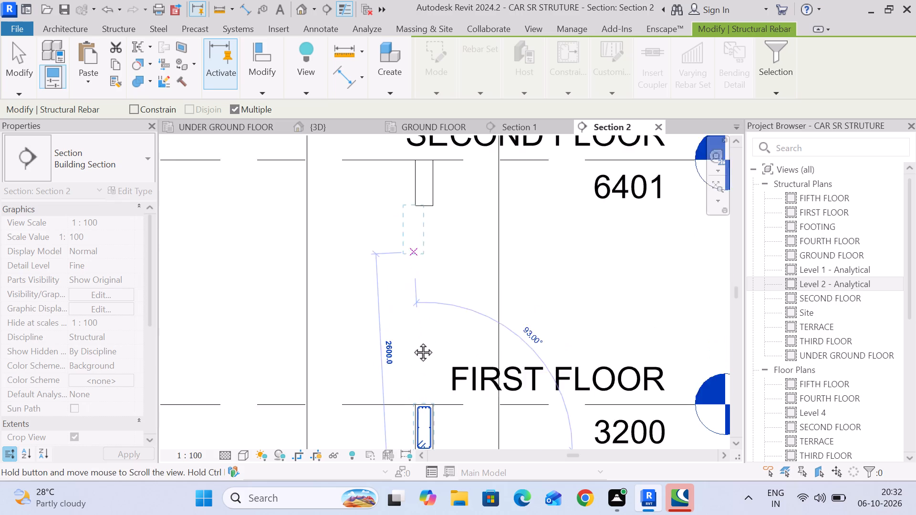
pyautogui.moveTo(412, 341); pyautogui.dragTo(414, 391, button='middle')
pyautogui.scroll(6, 424, 367)
pyautogui.click(424, 333)
pyautogui.scroll(-7, 439, 342)
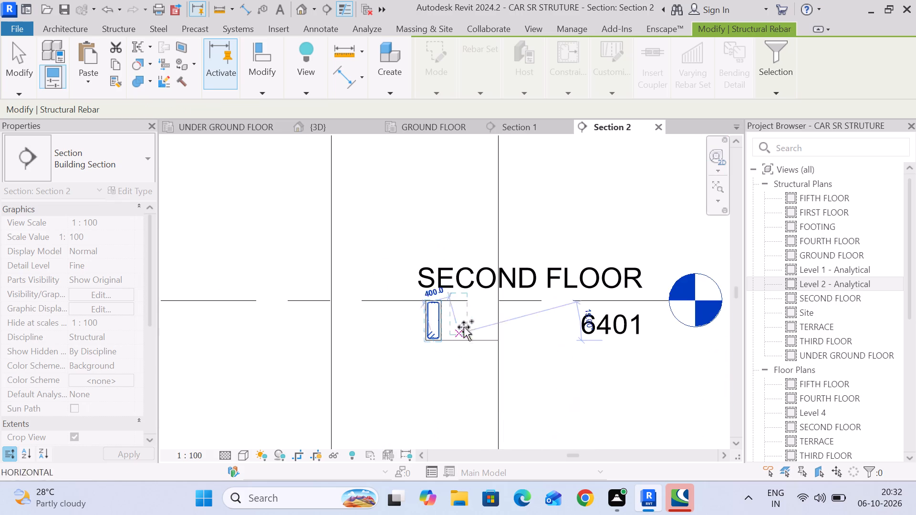
pyautogui.moveTo(466, 322); pyautogui.dragTo(471, 486, button='middle')
pyautogui.scroll(8, 440, 292)
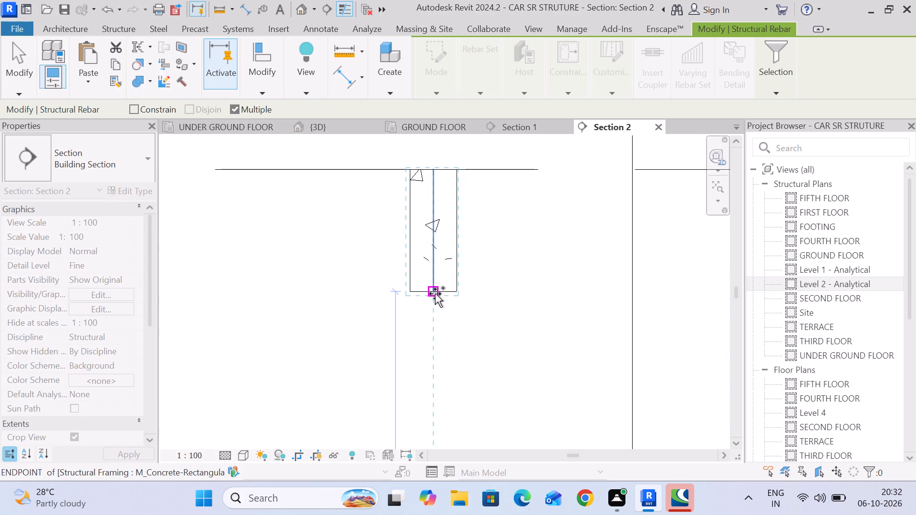
pyautogui.click(434, 290)
# Place copies of the beam rebar at the bottom midpoints of the FOURTH FLOOR and FIFTH FLOOR beams, and finish copying.
pyautogui.scroll(-8, 434, 300)
pyautogui.scroll(-6, 447, 257)
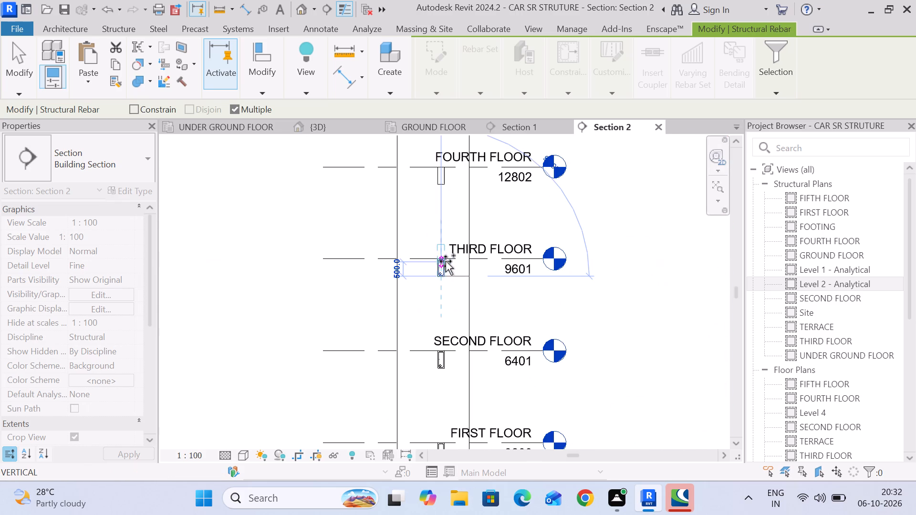
pyautogui.moveTo(435, 196); pyautogui.dragTo(406, 326, button='middle')
pyautogui.scroll(11, 410, 312)
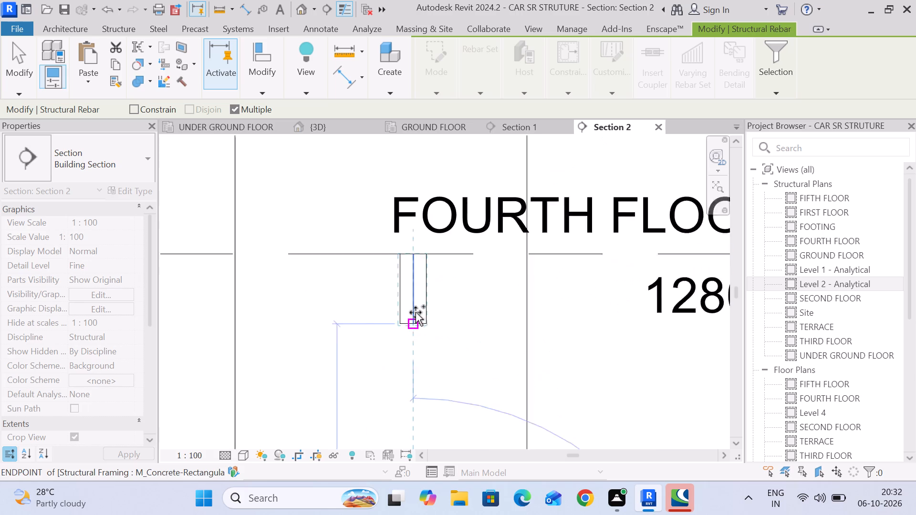
pyautogui.click(413, 325)
pyautogui.scroll(-5, 419, 320)
pyautogui.moveTo(421, 325); pyautogui.dragTo(427, 403, button='middle')
pyautogui.moveTo(427, 216); pyautogui.dragTo(425, 284, button='middle')
pyautogui.scroll(5, 425, 284)
pyautogui.click(417, 231)
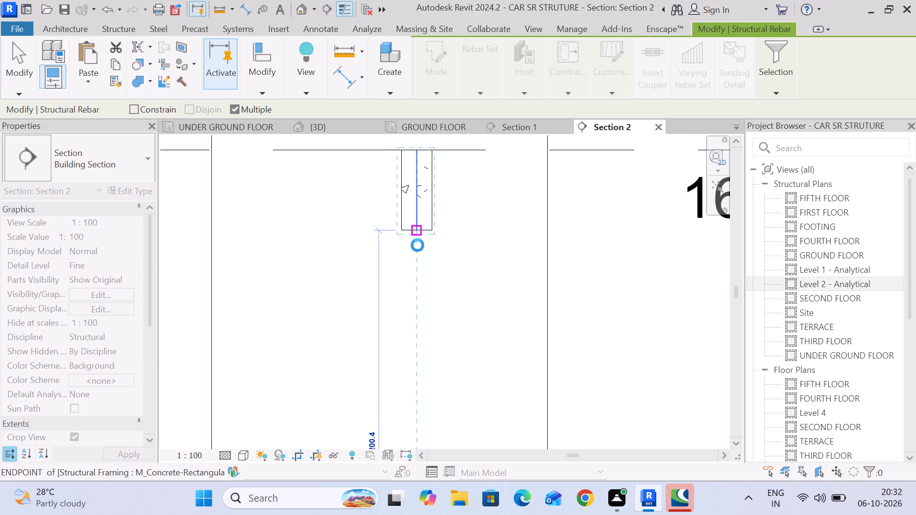
pyautogui.scroll(-12, 425, 260)
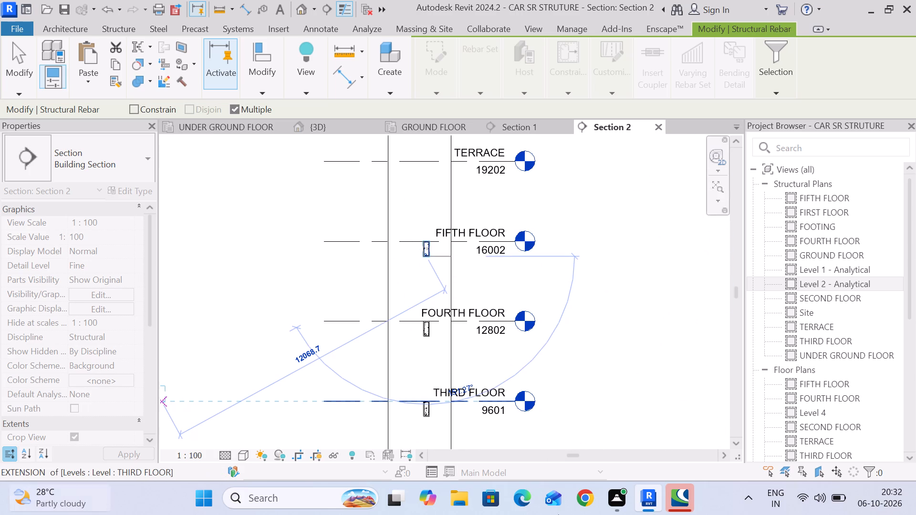
pyautogui.click(11, 75)
# Check the beam reinforcement in Section 2 on every level, including the UNDER GROUND FLOOR beam.
pyautogui.scroll(-5, 405, 248)
pyautogui.scroll(-1, 456, 325)
pyautogui.moveTo(455, 326); pyautogui.dragTo(413, 244, button='middle')
pyautogui.scroll(16, 398, 376)
pyautogui.moveTo(356, 406); pyautogui.dragTo(407, 283, button='middle')
pyautogui.scroll(1, 407, 283)
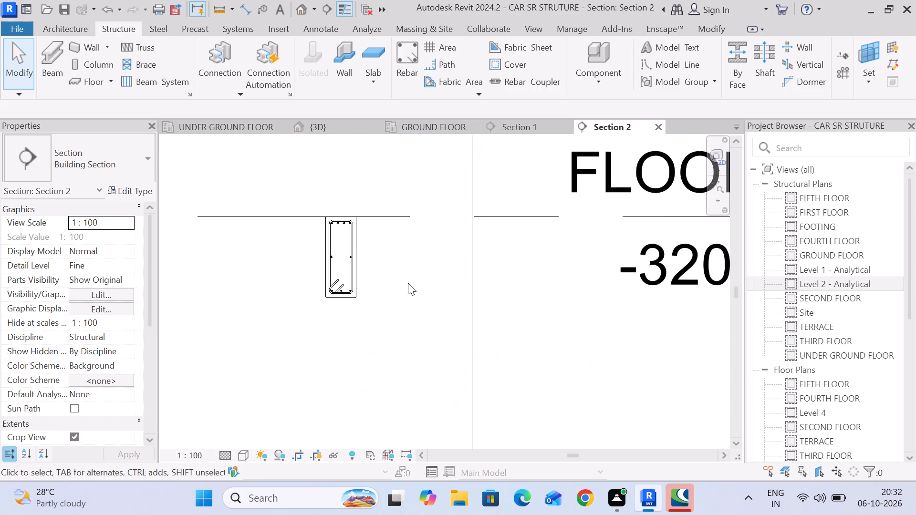
pyautogui.scroll(-7, 408, 281)
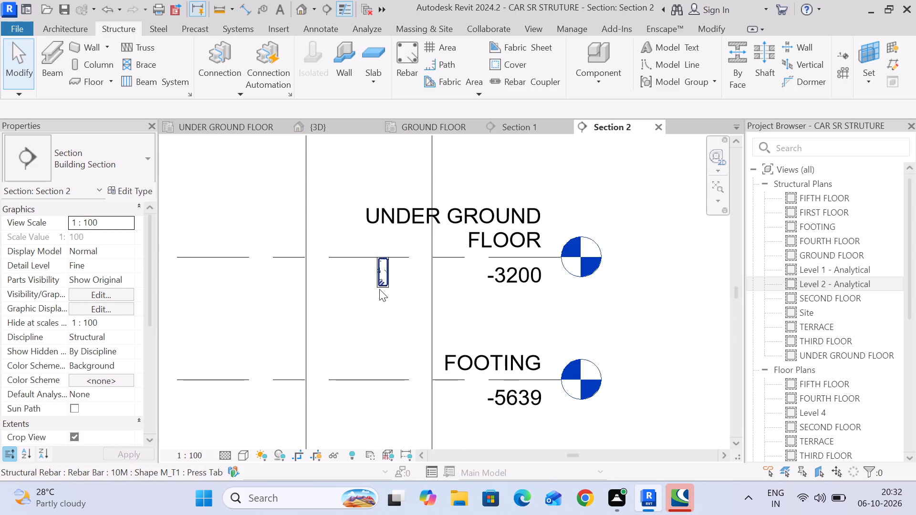
pyautogui.scroll(-9, 380, 289)
pyautogui.moveTo(566, 222); pyautogui.dragTo(562, 267, button='middle')
pyautogui.scroll(-5, 570, 267)
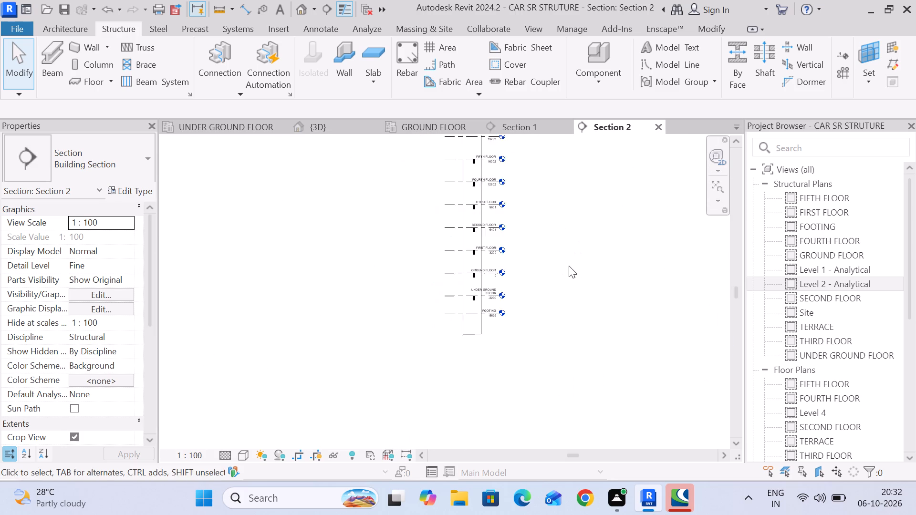
pyautogui.moveTo(563, 265); pyautogui.dragTo(522, 270, button='middle')
pyautogui.moveTo(504, 232); pyautogui.dragTo(475, 257, button='middle')
pyautogui.scroll(5, 406, 247)
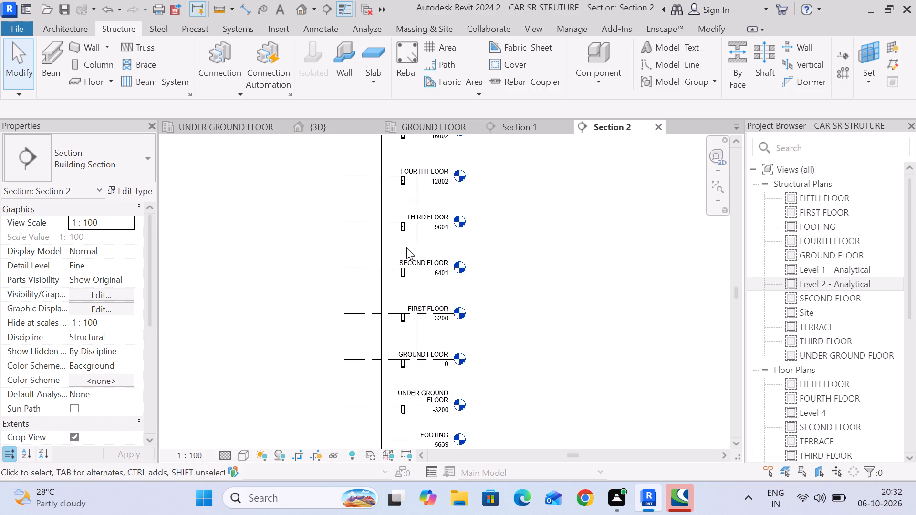
pyautogui.scroll(6, 411, 247)
# Examine the projecting end of the FIFTH FLOOR PL 300 X600 MM beam in the 3D view.
pyautogui.click(330, 126)
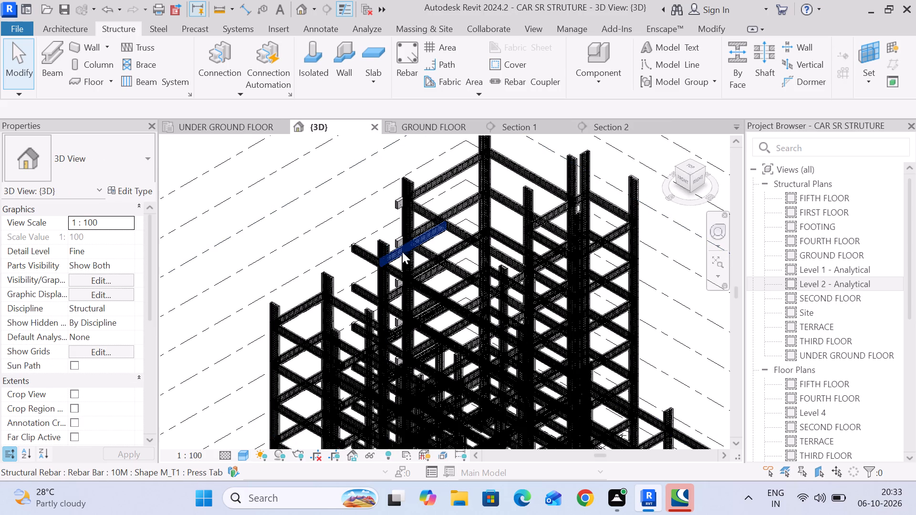
pyautogui.scroll(6, 402, 184)
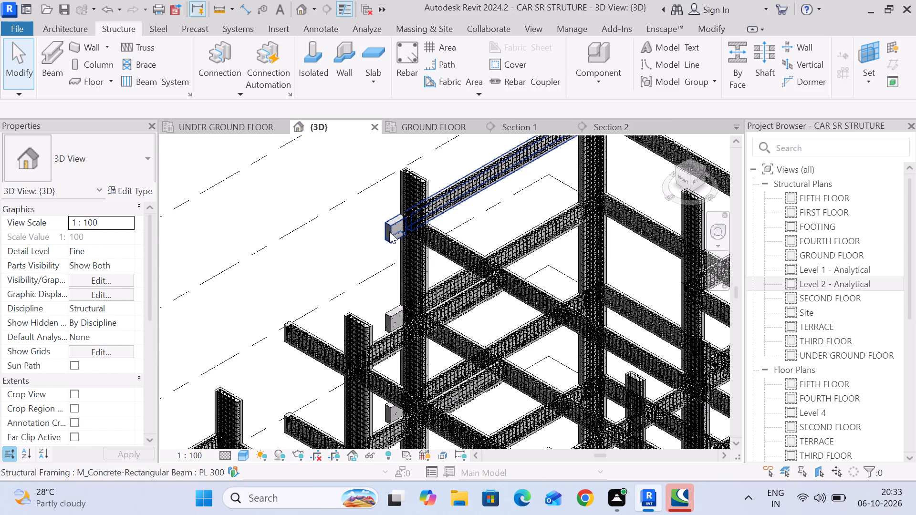
pyautogui.click(389, 231)
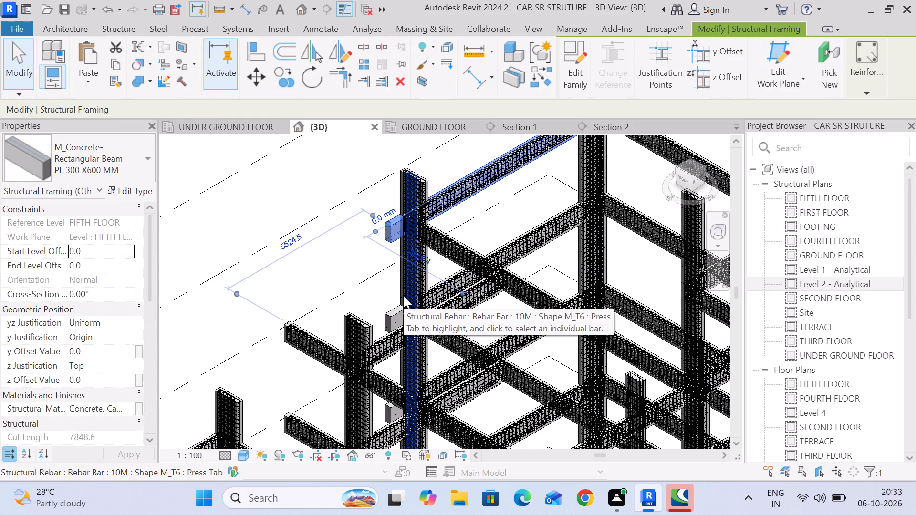
pyautogui.scroll(-6, 402, 297)
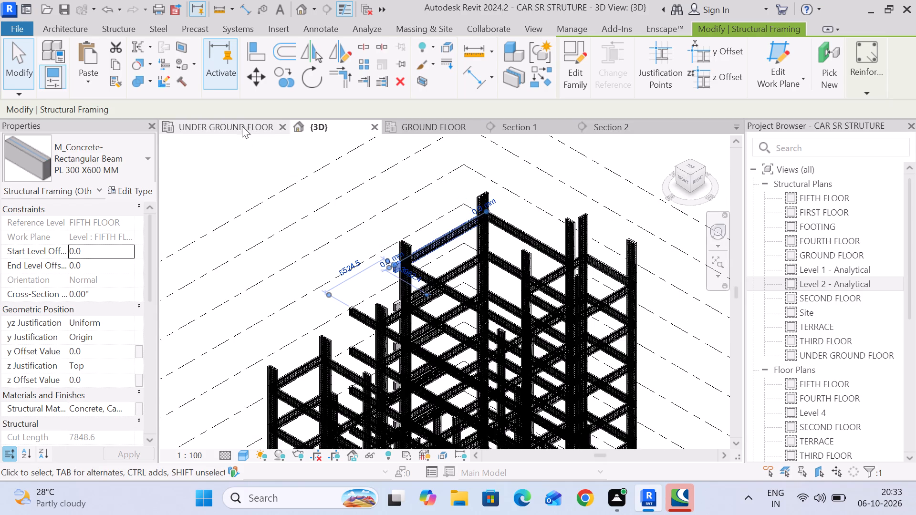
# Examine the beam and column rebar at the corner of grids J and 8 in the UNDER GROUND FLOOR plan.
pyautogui.click(242, 125)
pyautogui.scroll(-3, 314, 291)
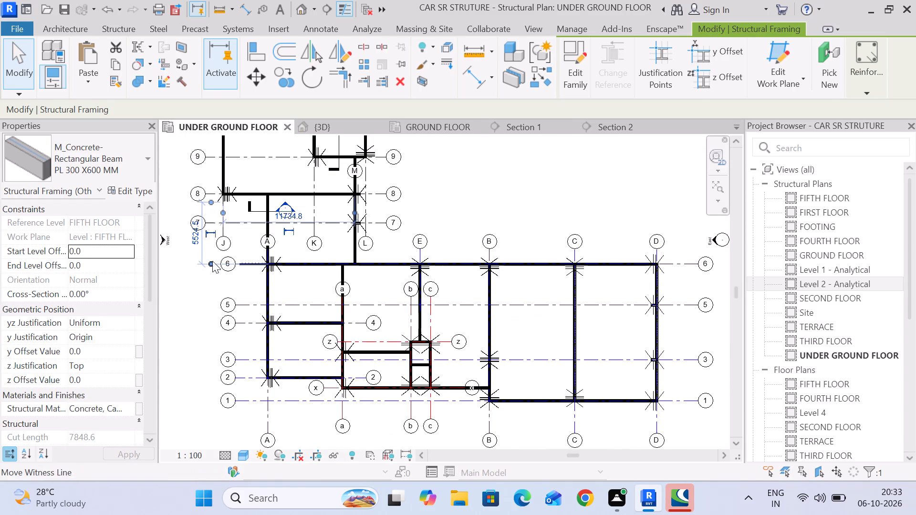
pyautogui.click(181, 325)
pyautogui.scroll(14, 225, 198)
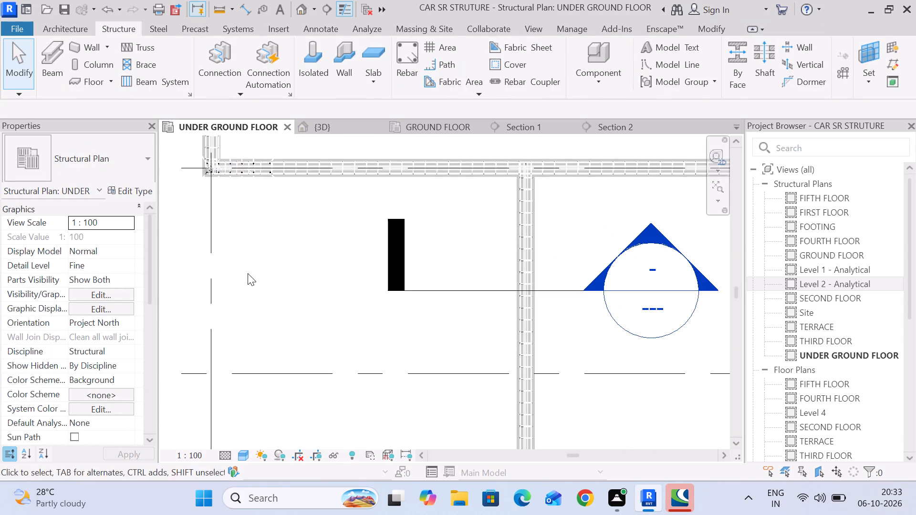
pyautogui.moveTo(248, 283); pyautogui.dragTo(296, 380, button='middle')
pyautogui.scroll(9, 273, 198)
pyautogui.scroll(-5, 283, 203)
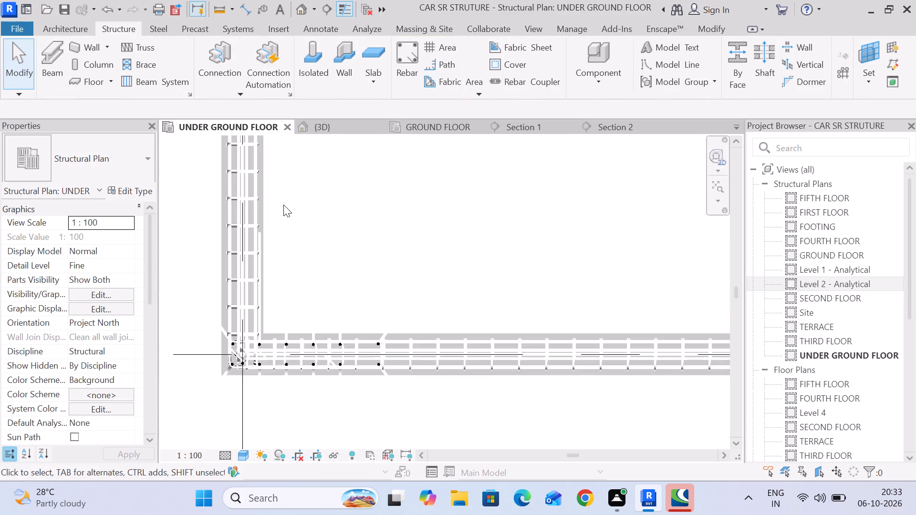
pyautogui.scroll(6, 228, 350)
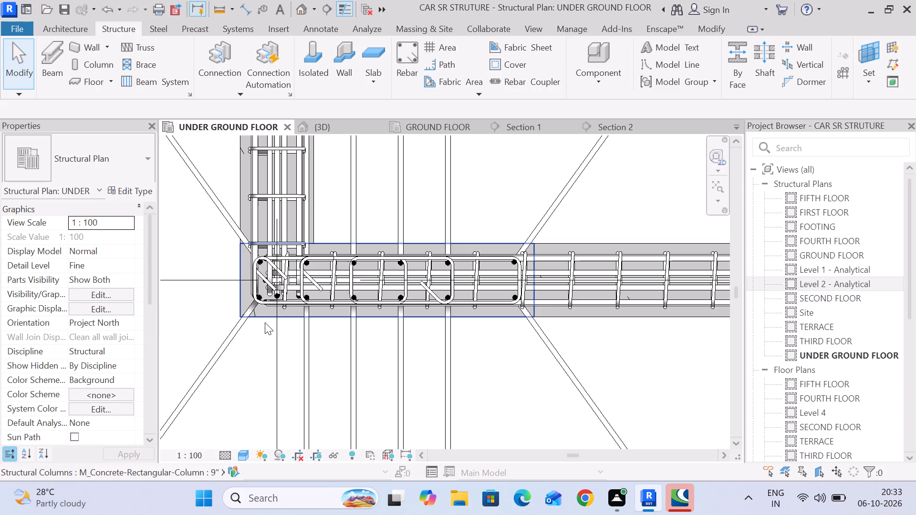
# In the GROUND FLOOR plan, extend the grid J beam's 16M bottom bars to its projecting end beyond grid 8.
pyautogui.click(526, 127)
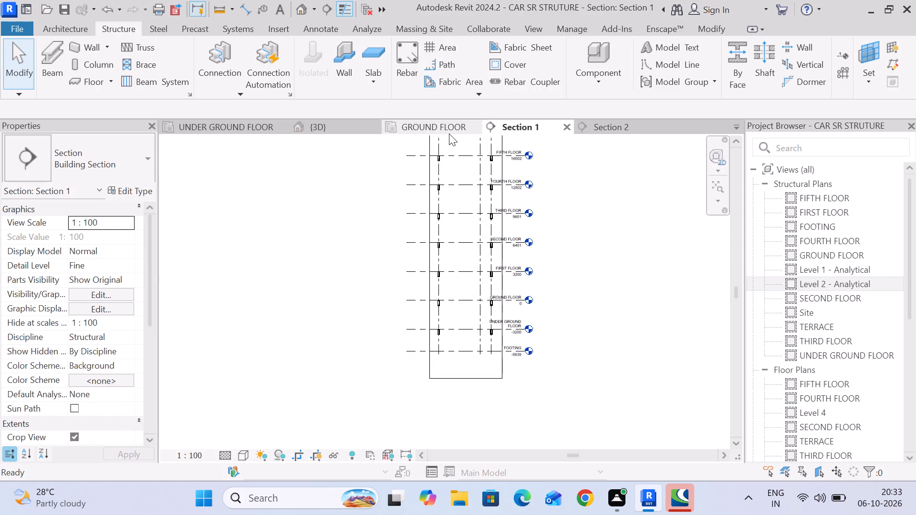
pyautogui.click(449, 134)
pyautogui.scroll(-4, 374, 326)
pyautogui.scroll(3, 216, 263)
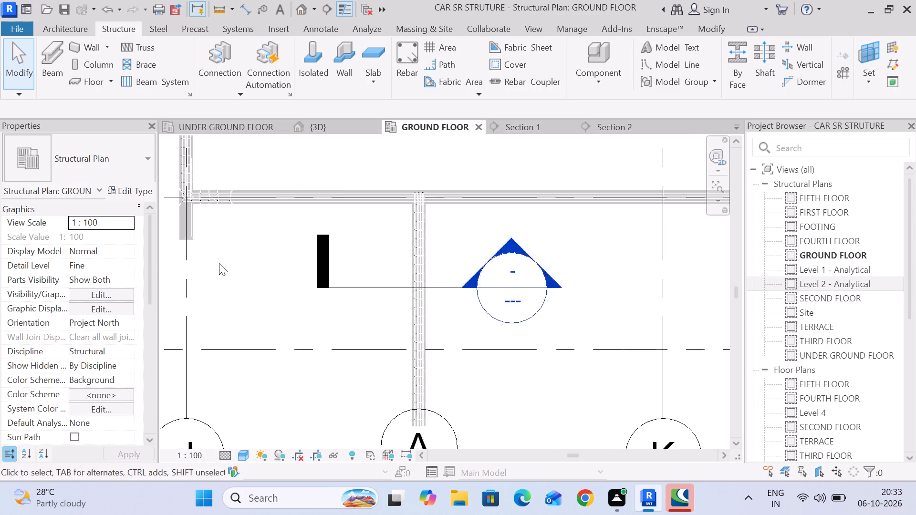
pyautogui.scroll(2, 219, 263)
pyautogui.moveTo(220, 264); pyautogui.dragTo(324, 395, button='middle')
pyautogui.scroll(6, 322, 384)
pyautogui.moveTo(348, 405); pyautogui.dragTo(379, 394, button='middle')
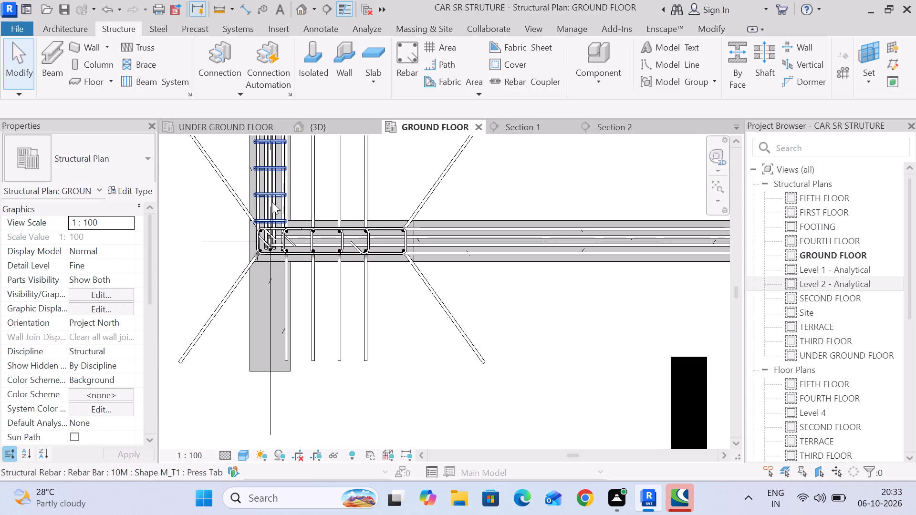
pyautogui.click(273, 213)
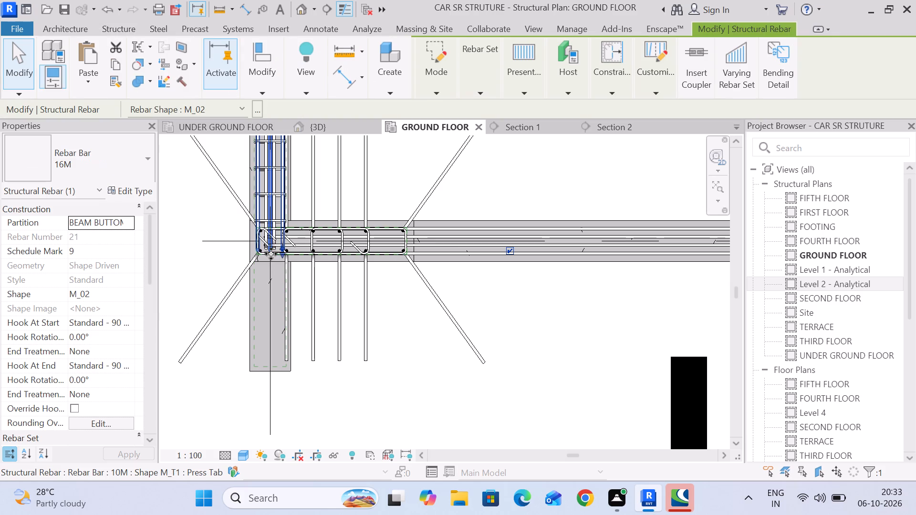
pyautogui.moveTo(281, 252); pyautogui.dragTo(290, 368)
pyautogui.scroll(10, 285, 229)
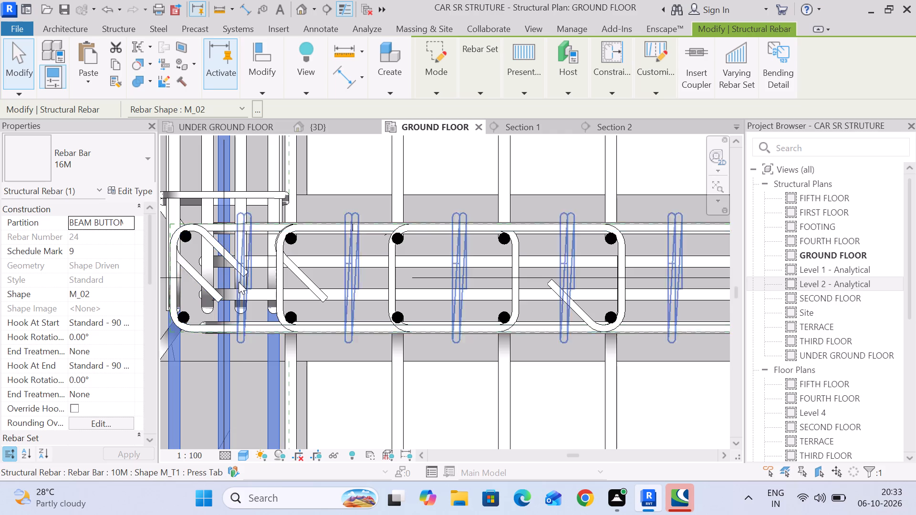
pyautogui.moveTo(241, 277); pyautogui.dragTo(295, 377, button='middle')
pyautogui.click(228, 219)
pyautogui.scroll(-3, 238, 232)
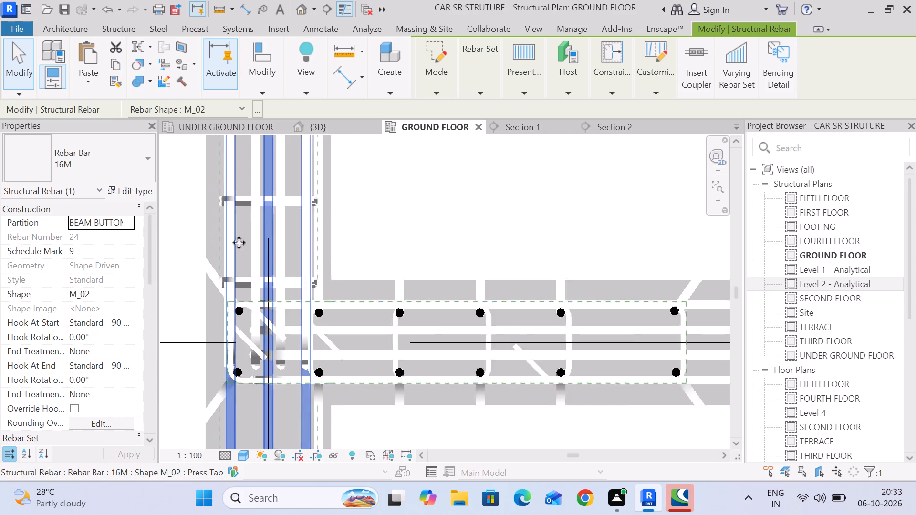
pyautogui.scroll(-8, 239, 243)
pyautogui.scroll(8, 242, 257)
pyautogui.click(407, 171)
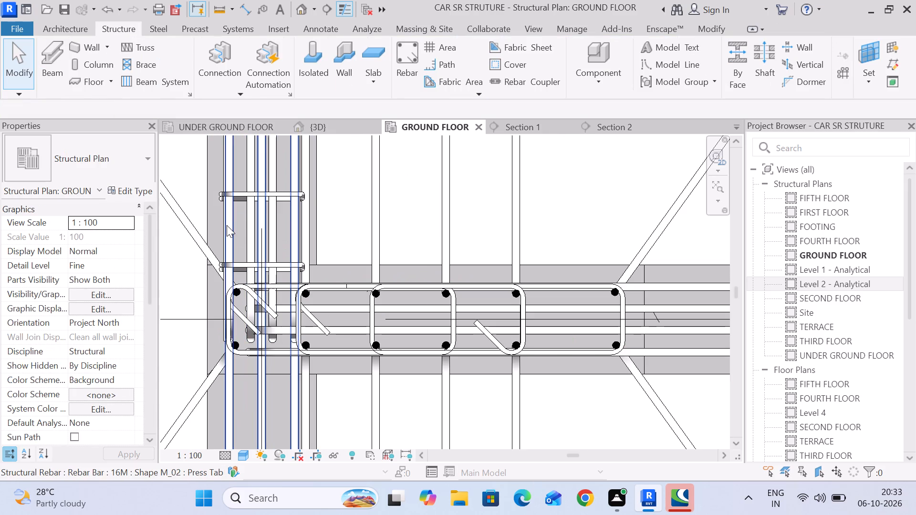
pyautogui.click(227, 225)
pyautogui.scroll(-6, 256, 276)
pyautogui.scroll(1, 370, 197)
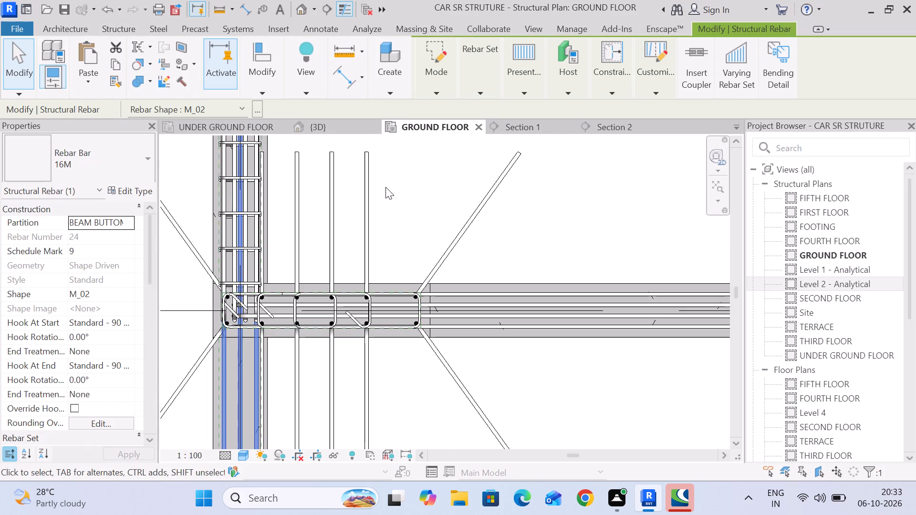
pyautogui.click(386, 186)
# Extend the grid J beam's 16M BEAM UPPER bars to the projecting beam end beyond grid 8.
pyautogui.scroll(7, 261, 235)
pyautogui.click(261, 235)
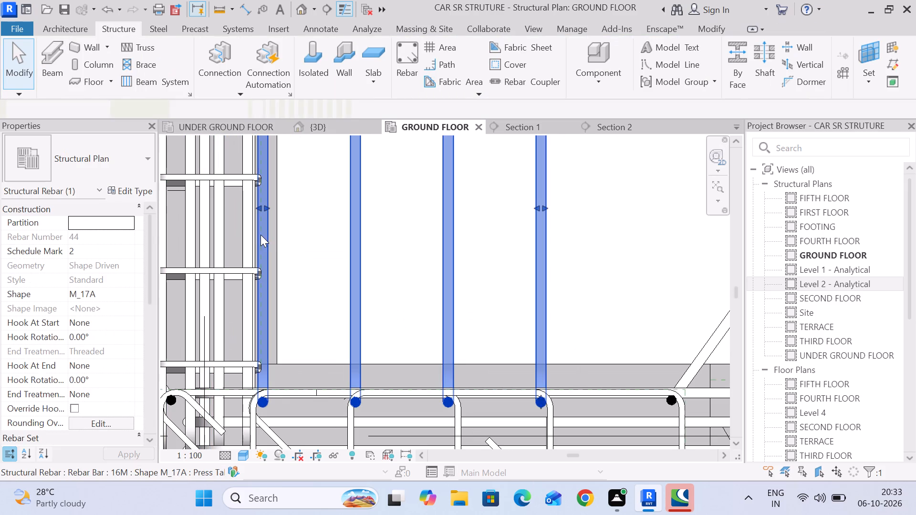
pyautogui.click(247, 232)
pyautogui.scroll(-6, 254, 235)
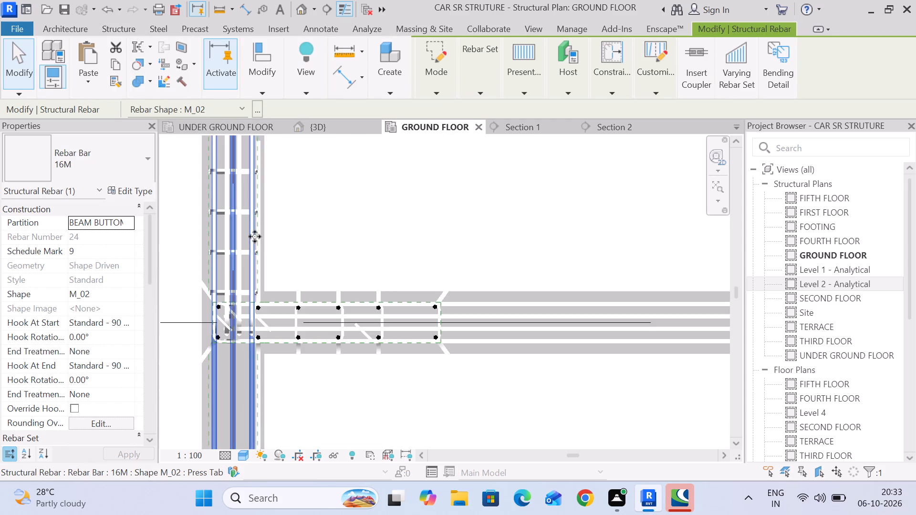
pyautogui.scroll(8, 237, 247)
pyautogui.click(251, 236)
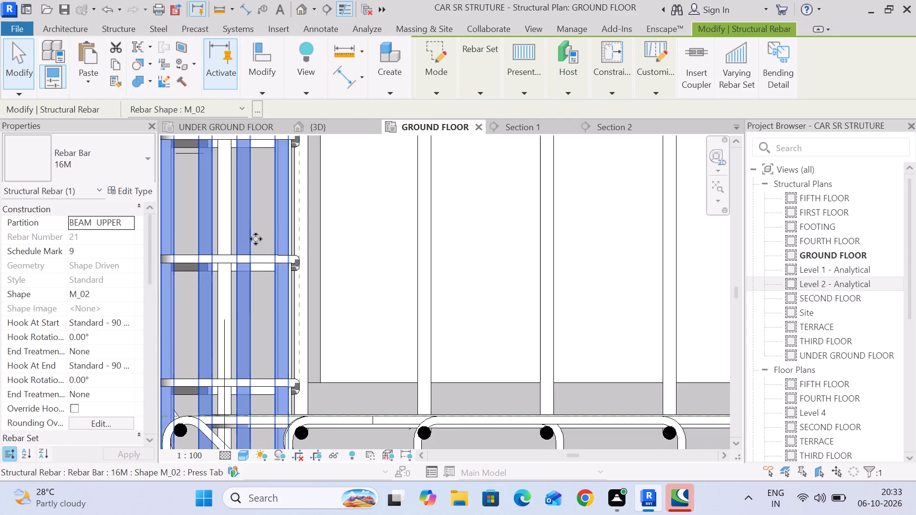
pyautogui.scroll(-7, 258, 243)
pyautogui.moveTo(252, 349); pyautogui.dragTo(276, 177, button='middle')
pyautogui.moveTo(286, 176); pyautogui.dragTo(288, 185)
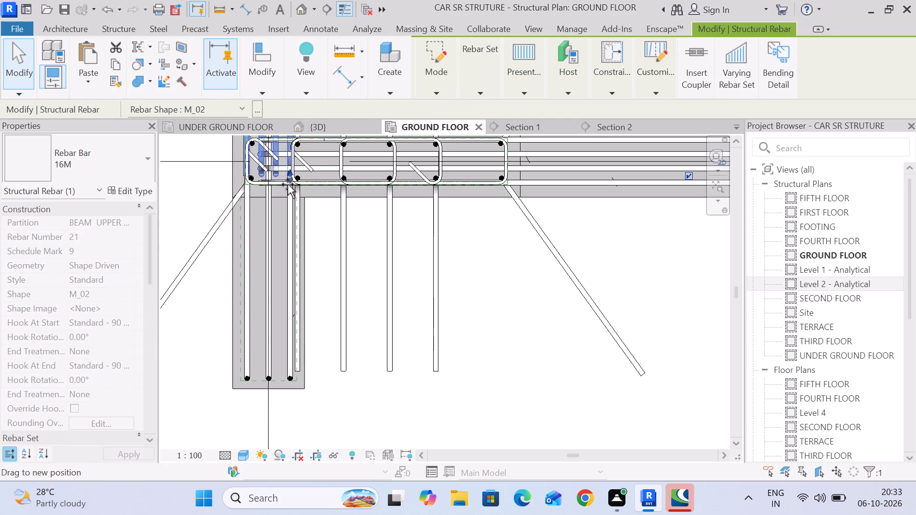
pyautogui.moveTo(288, 185); pyautogui.dragTo(303, 379)
pyautogui.scroll(11, 275, 382)
pyautogui.scroll(-4, 381, 364)
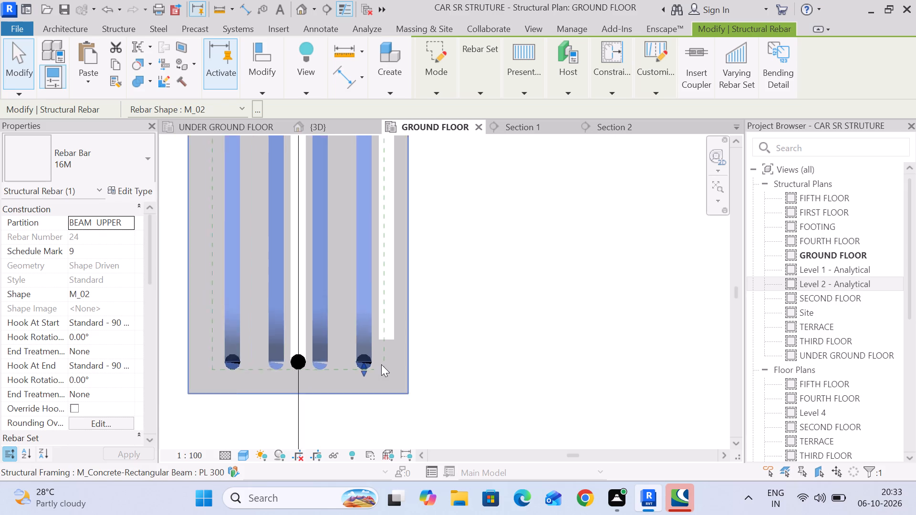
# Extend the grid J beam's straight 16M BEAM MIDDLE bars to the projecting beam end beyond grid 8.
pyautogui.scroll(-5, 381, 364)
pyautogui.moveTo(375, 254); pyautogui.dragTo(381, 399, button='middle')
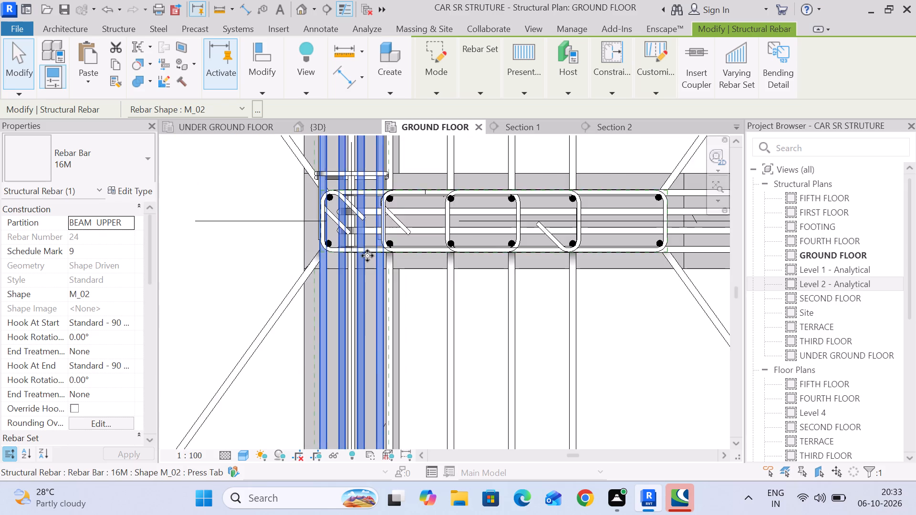
pyautogui.scroll(-4, 367, 256)
pyautogui.moveTo(367, 257); pyautogui.dragTo(340, 352, button='middle')
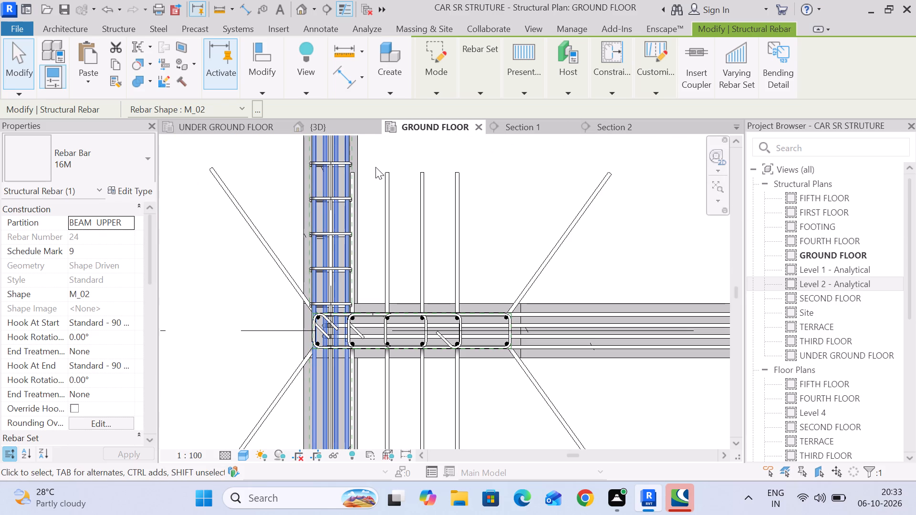
pyautogui.click(385, 158)
pyautogui.scroll(8, 350, 158)
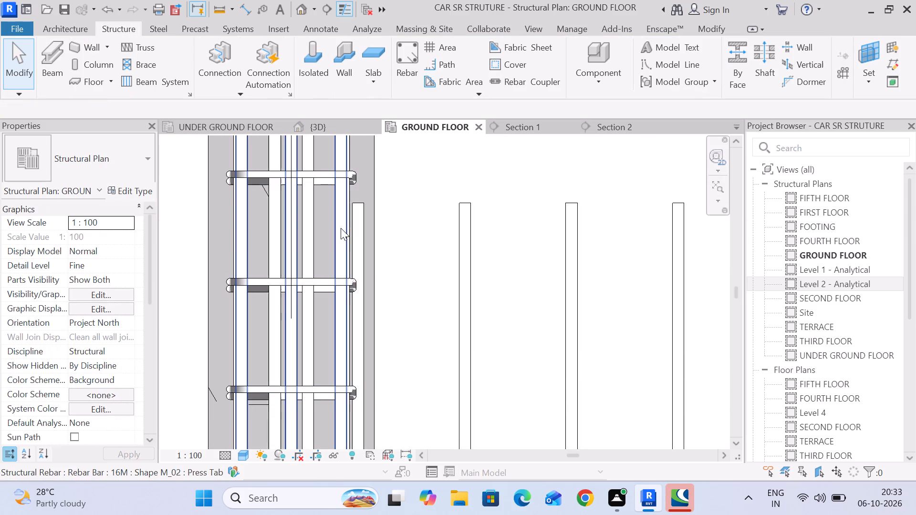
pyautogui.moveTo(290, 210); pyautogui.dragTo(303, 275, button='middle')
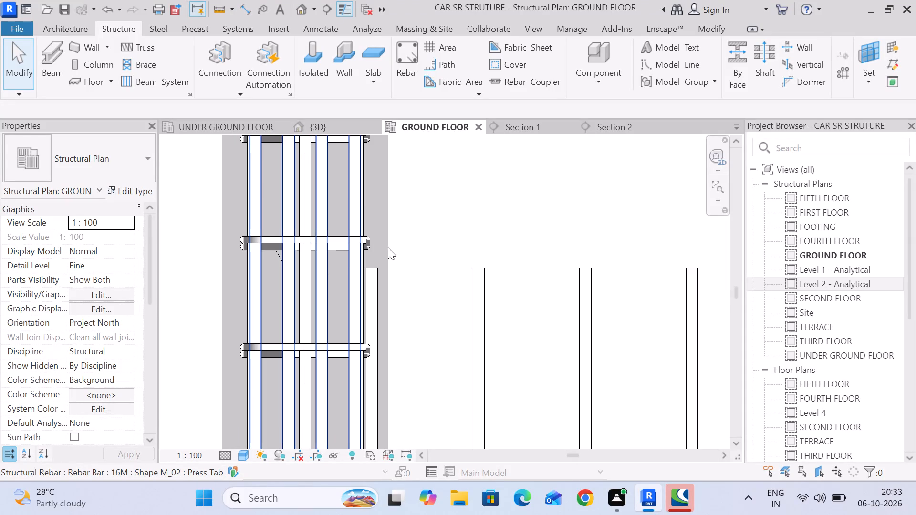
pyautogui.click(364, 199)
pyautogui.click(483, 177)
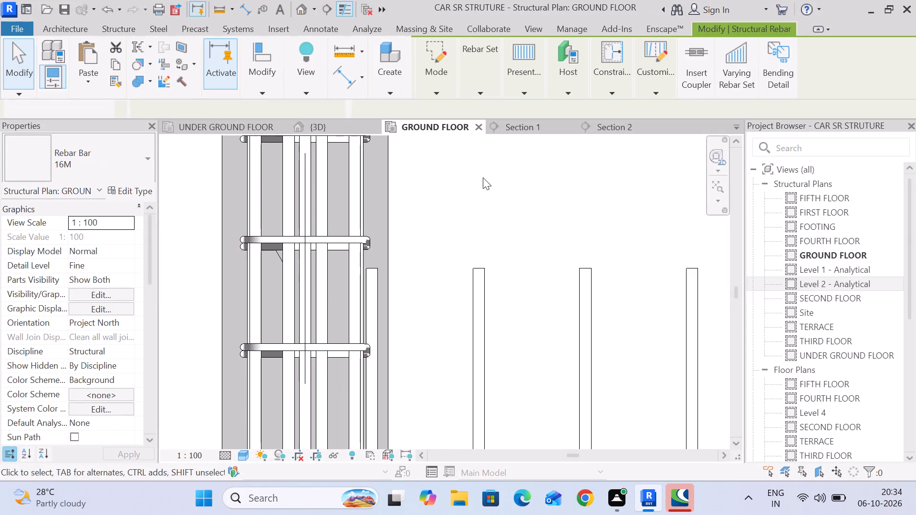
pyautogui.click(367, 195)
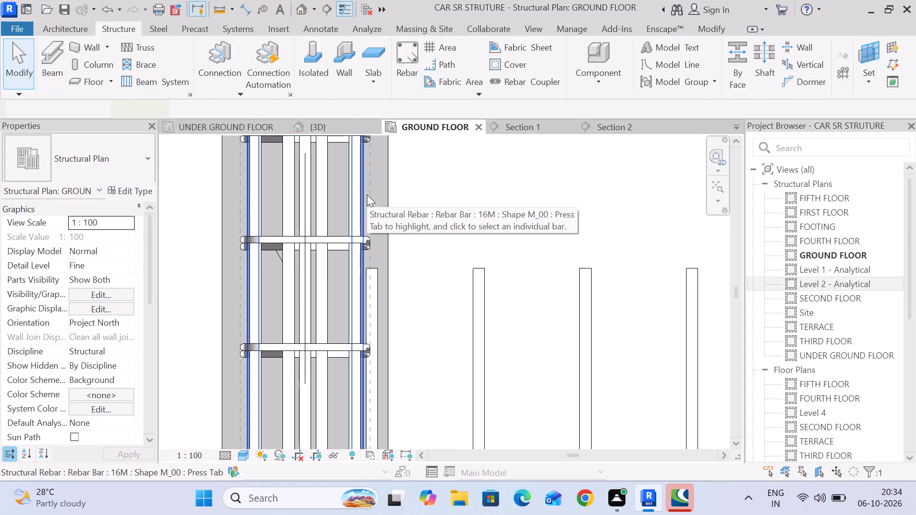
pyautogui.scroll(-6, 378, 201)
pyautogui.moveTo(383, 276); pyautogui.dragTo(390, 123, button='middle')
pyautogui.scroll(5, 377, 284)
pyautogui.moveTo(406, 322); pyautogui.dragTo(406, 313, button='middle')
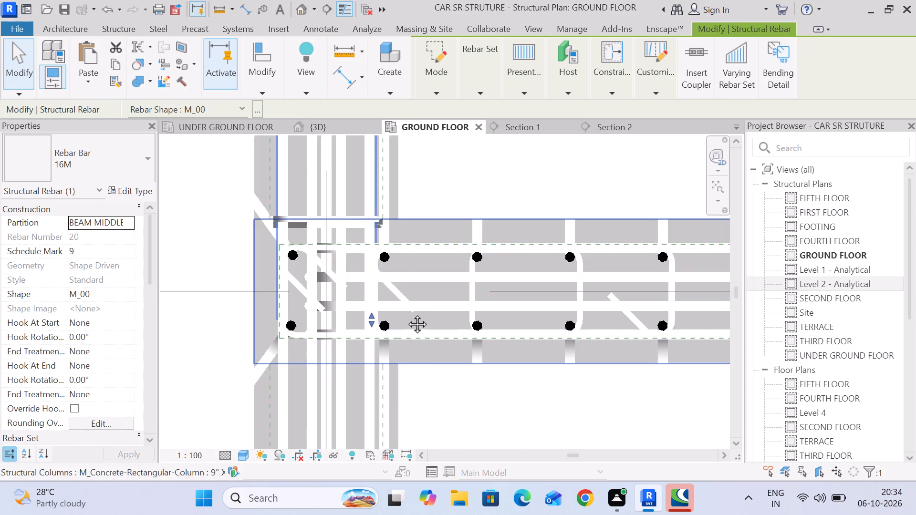
pyautogui.moveTo(406, 313); pyautogui.dragTo(398, 140, button='middle')
pyautogui.scroll(-5, 379, 159)
pyautogui.moveTo(371, 148); pyautogui.dragTo(375, 181)
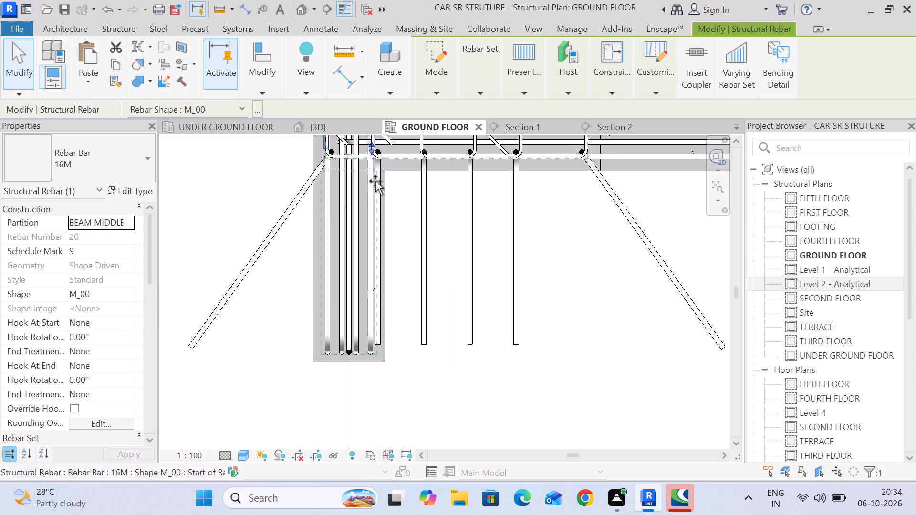
pyautogui.moveTo(375, 181); pyautogui.dragTo(416, 351)
pyautogui.click(403, 286)
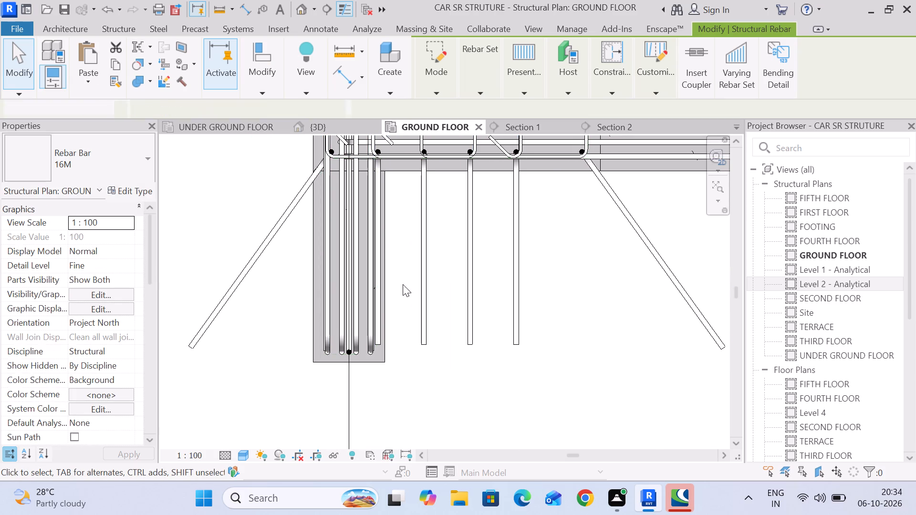
# Extend the grid J beam's 10M M_T1 stirrup set over the projecting beam end beyond grid 8.
pyautogui.moveTo(379, 202); pyautogui.dragTo(394, 356, button='middle')
pyautogui.click(368, 207)
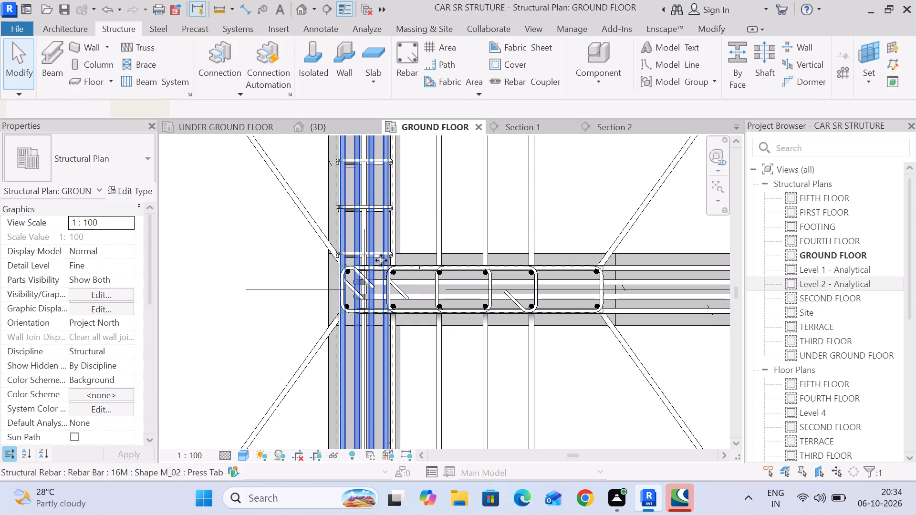
pyautogui.click(410, 170)
pyautogui.scroll(6, 389, 198)
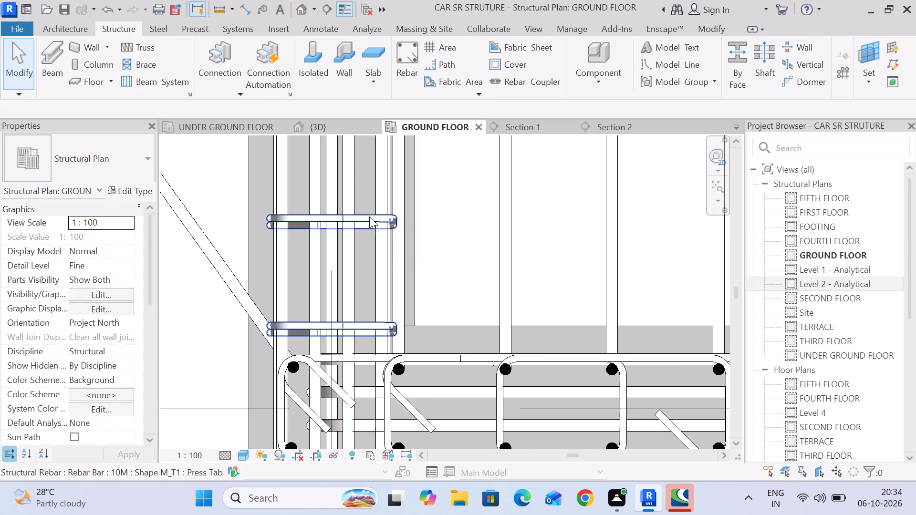
pyautogui.click(369, 216)
pyautogui.scroll(-12, 376, 221)
pyautogui.scroll(3, 393, 271)
pyautogui.moveTo(394, 274); pyautogui.dragTo(401, 231, button='middle')
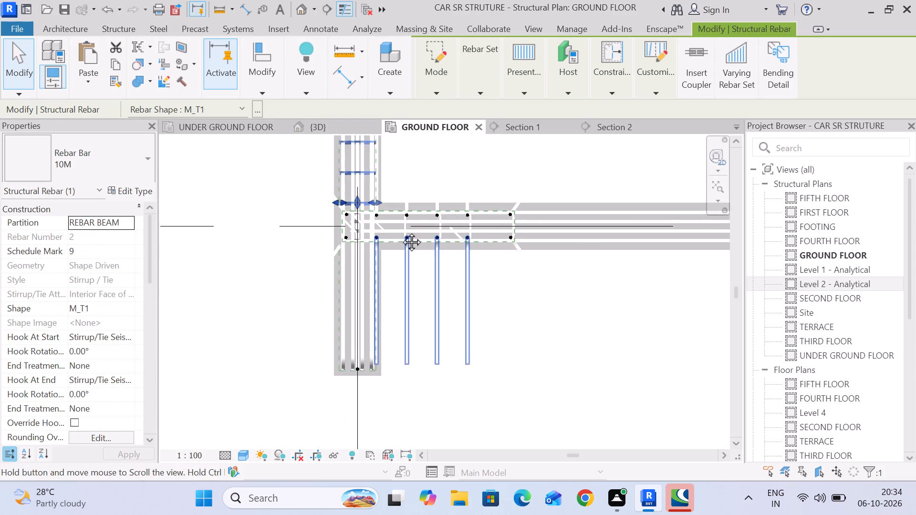
pyautogui.moveTo(401, 231); pyautogui.dragTo(401, 214, button='middle')
pyautogui.moveTo(361, 165); pyautogui.dragTo(370, 325)
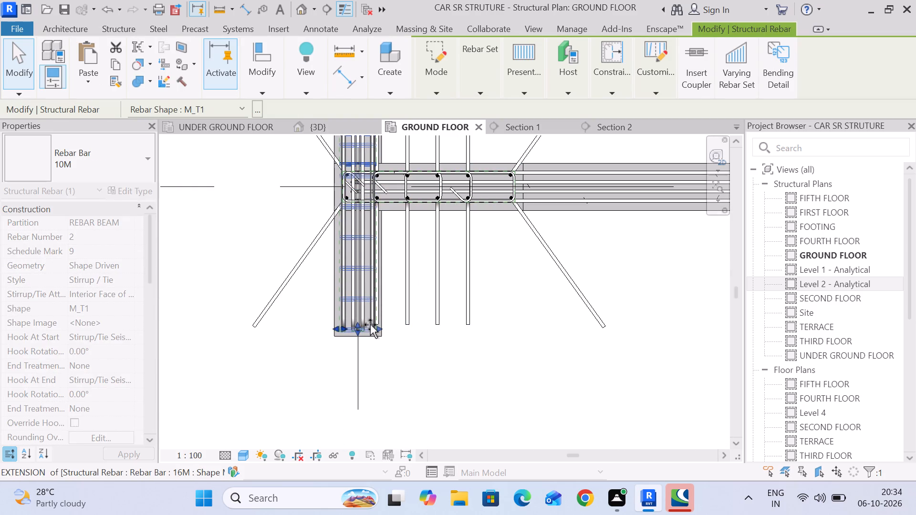
pyautogui.moveTo(370, 325); pyautogui.dragTo(370, 313)
pyautogui.click(507, 309)
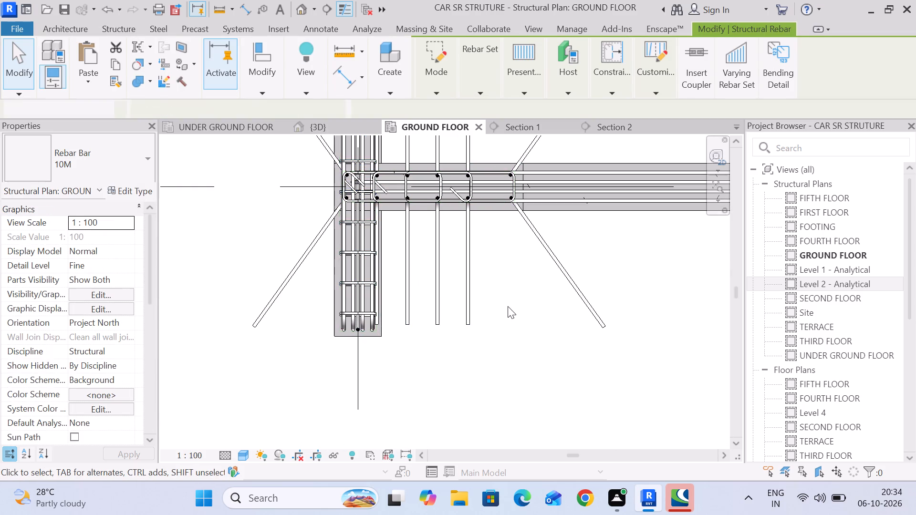
# Set the grid 8 beam's structural rebar to show unobscured in the GROUND FLOOR structural plan.
pyautogui.scroll(-5, 513, 303)
pyautogui.moveTo(511, 303); pyautogui.dragTo(410, 330, button='middle')
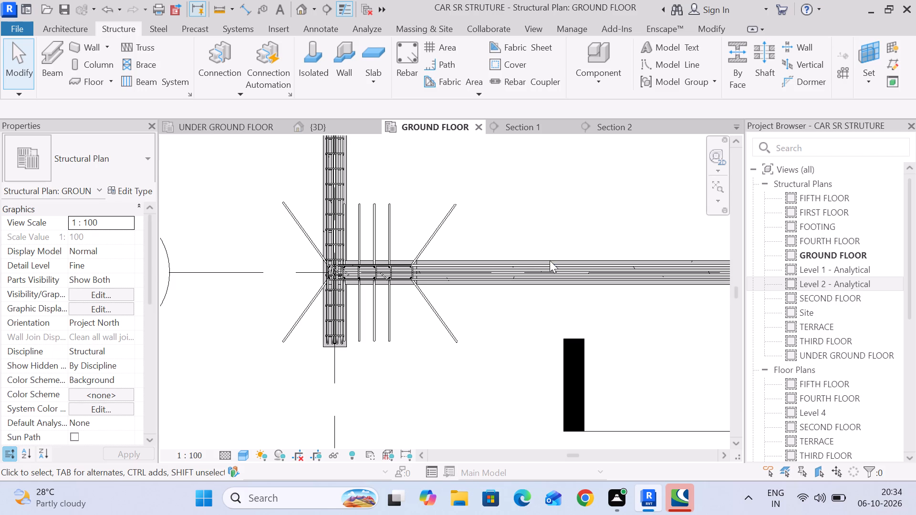
pyautogui.moveTo(544, 319); pyautogui.dragTo(505, 236)
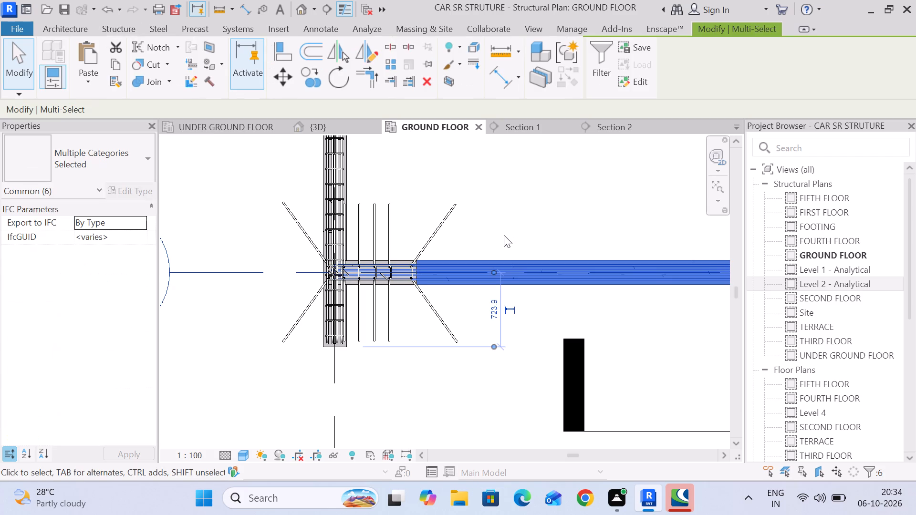
pyautogui.click(606, 48)
pyautogui.click(524, 188)
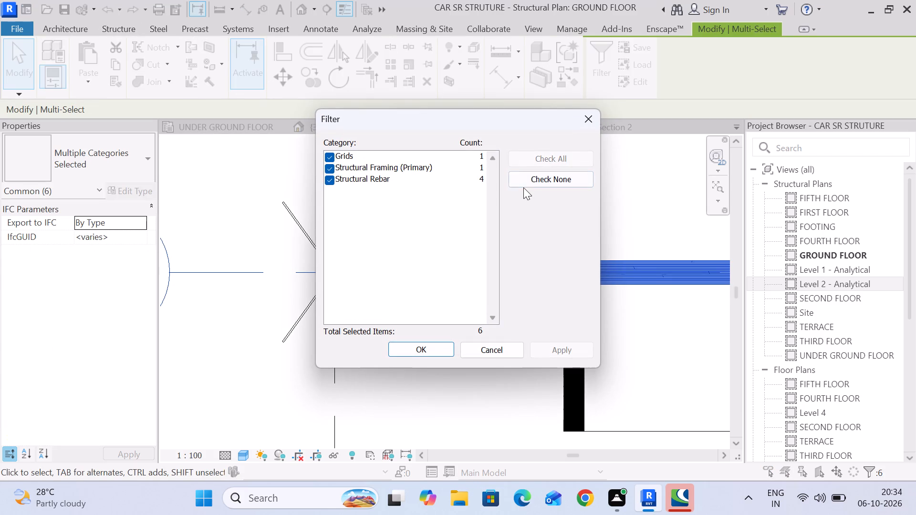
pyautogui.click(523, 180)
pyautogui.click(327, 181)
pyautogui.click(404, 347)
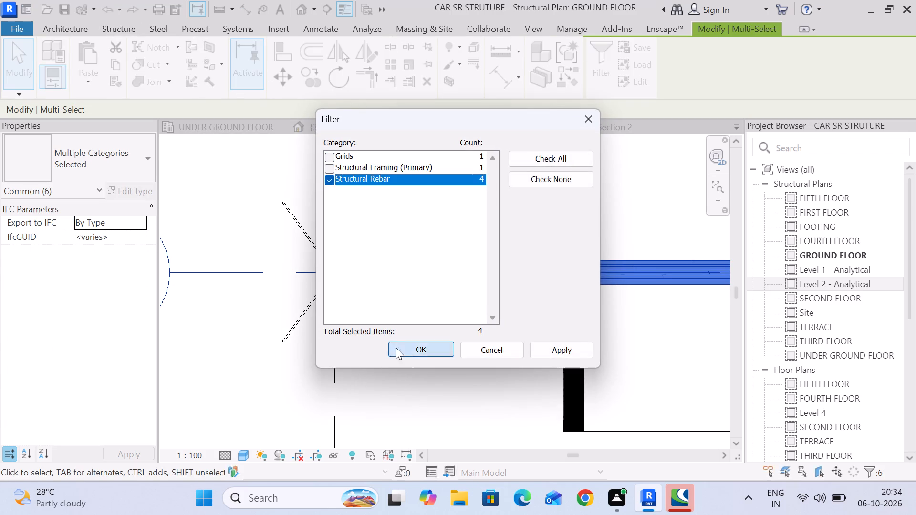
pyautogui.scroll(-5, 158, 295)
pyautogui.scroll(-2, 118, 305)
pyautogui.scroll(2, 117, 305)
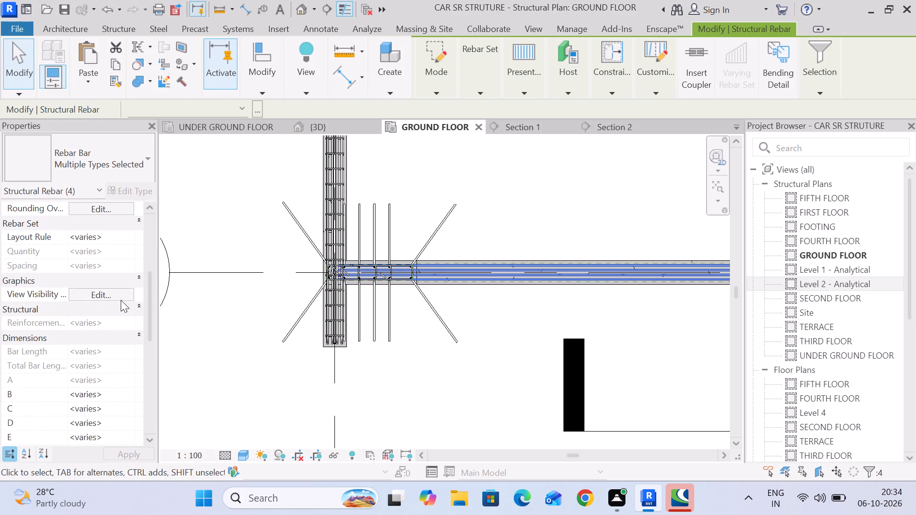
pyautogui.click(122, 294)
pyautogui.click(573, 186)
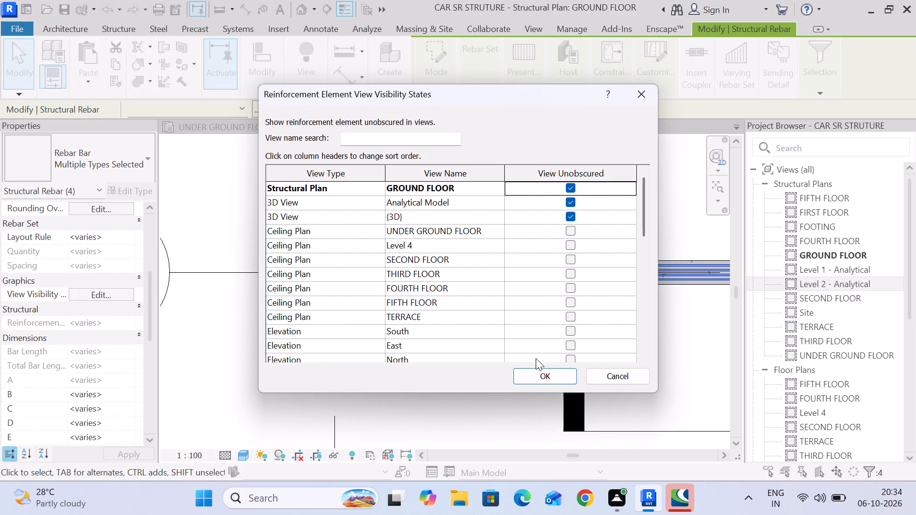
pyautogui.click(537, 377)
pyautogui.click(651, 213)
# Delete the Section 2 building section below the grid 8 beam, including its view.
pyautogui.scroll(-5, 510, 217)
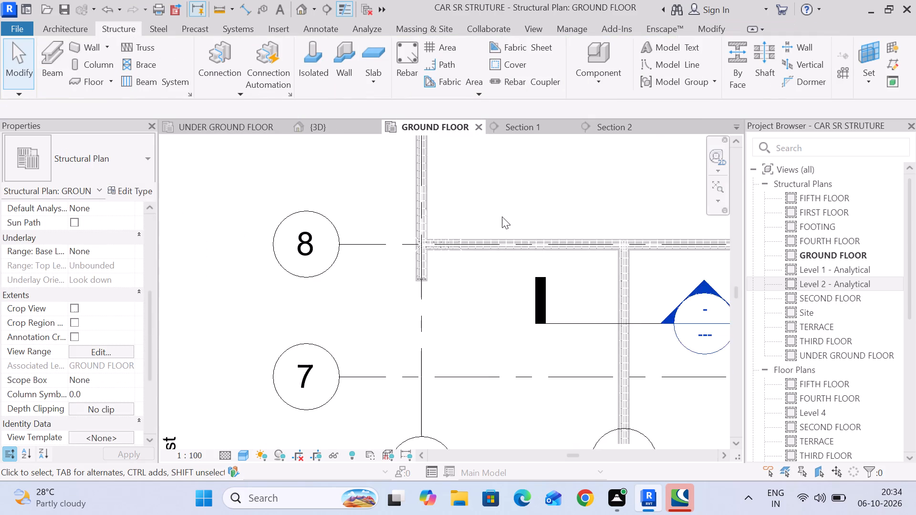
pyautogui.moveTo(502, 216); pyautogui.dragTo(343, 254, button='middle')
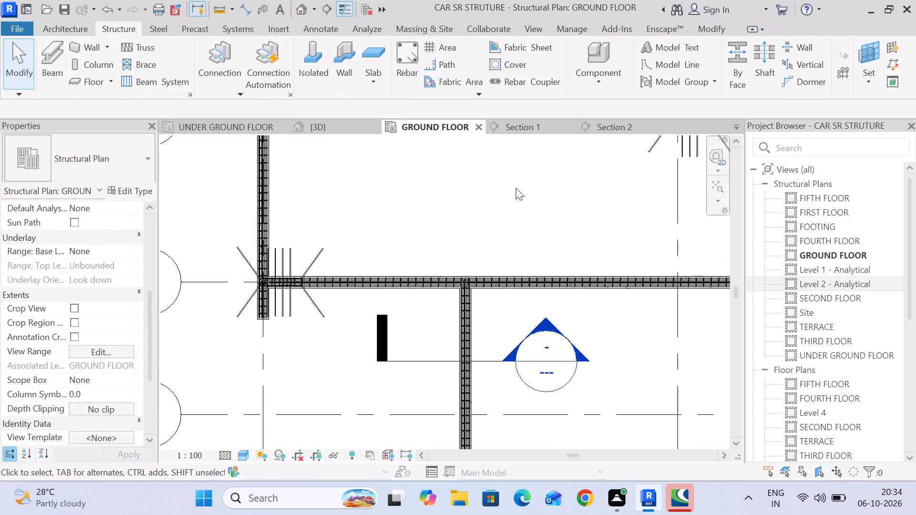
pyautogui.scroll(-4, 506, 217)
pyautogui.moveTo(496, 213); pyautogui.dragTo(503, 308, button='middle')
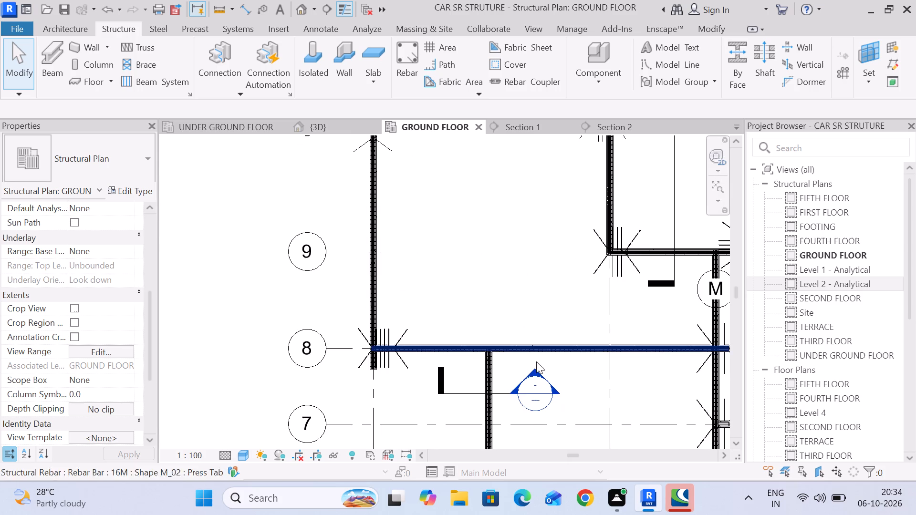
pyautogui.scroll(4, 523, 400)
pyautogui.click(486, 397)
pyautogui.click(487, 392)
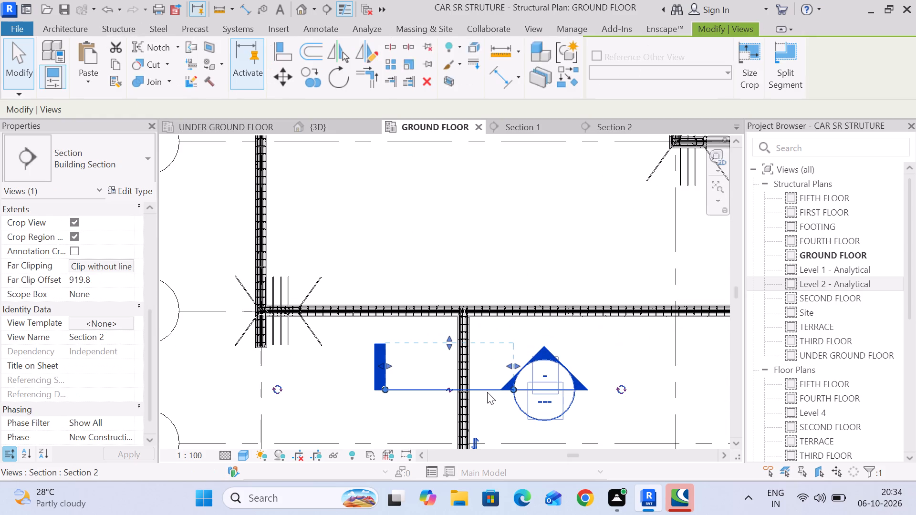
pyautogui.press('Delete')
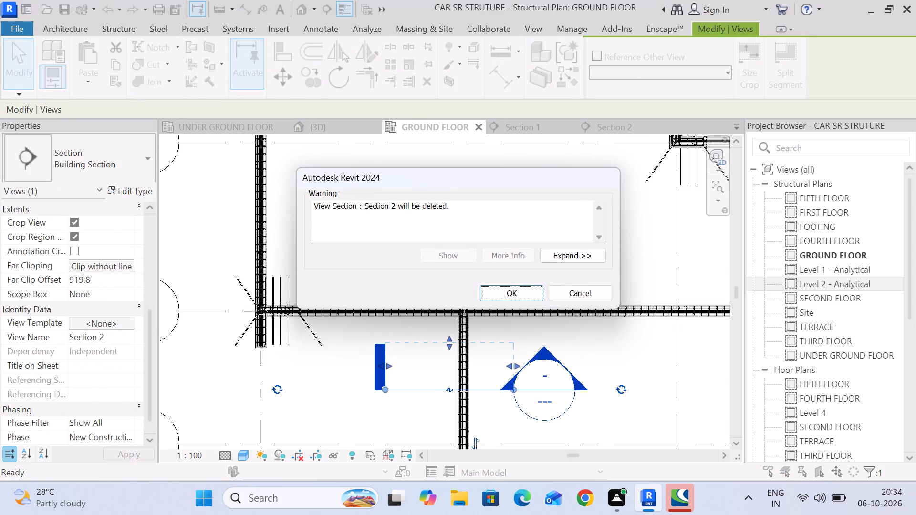
pyautogui.click(521, 293)
# Delete the Section 1 building section that crosses the grid 9 beam, including its view.
pyautogui.moveTo(549, 211); pyautogui.dragTo(358, 336, button='middle')
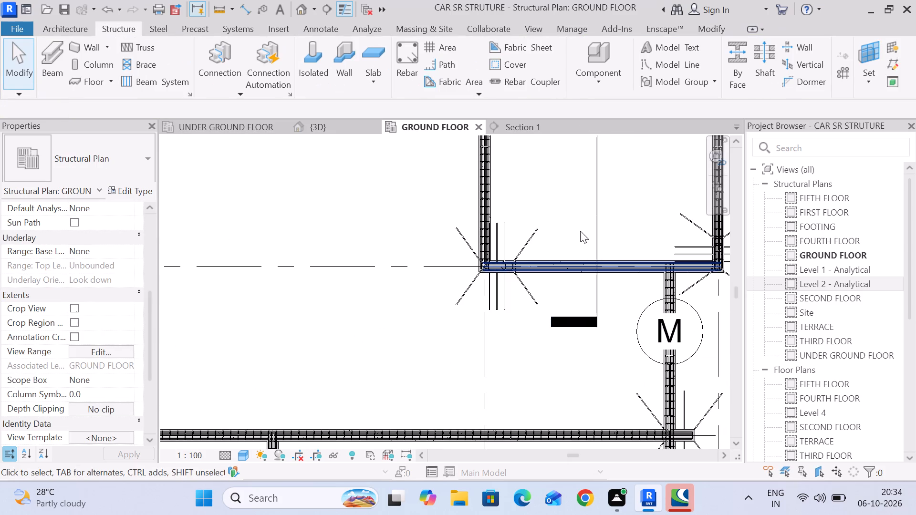
pyautogui.click(593, 207)
pyautogui.press('Delete')
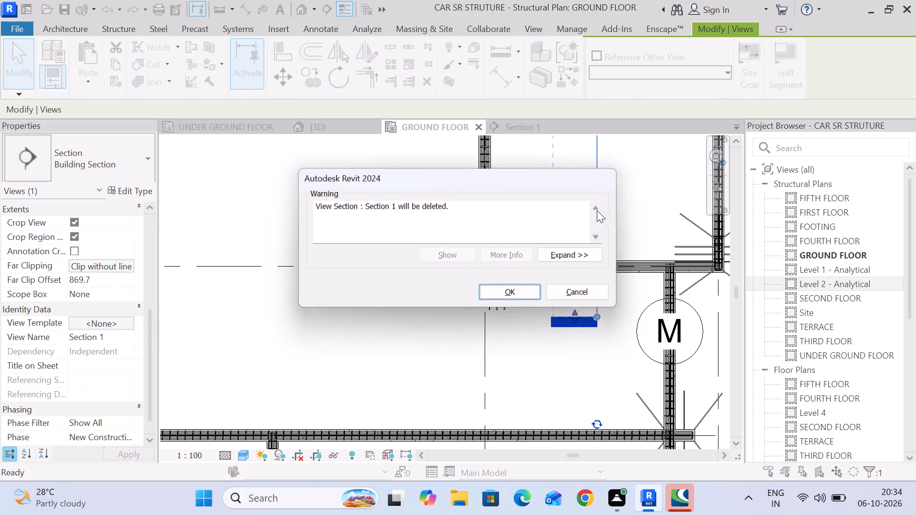
pyautogui.click(500, 291)
# Create a building section across the grid J beam between grids 9 and 10, with its view depth shortened.
pyautogui.scroll(-5, 501, 291)
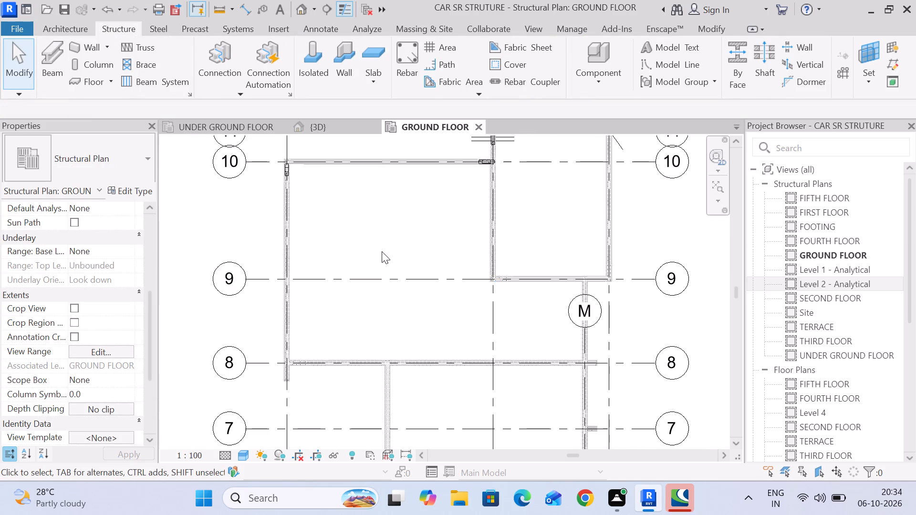
pyautogui.moveTo(386, 197); pyautogui.dragTo(393, 340, button='middle')
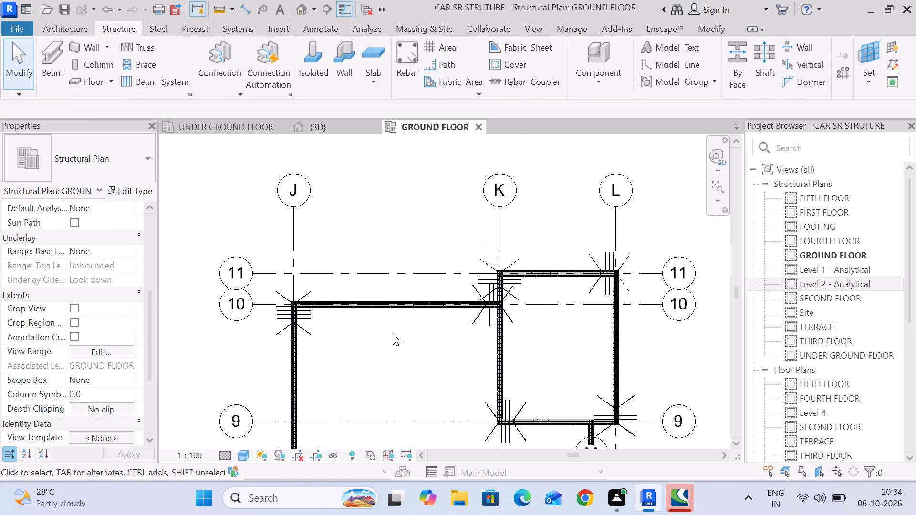
pyautogui.moveTo(427, 369); pyautogui.dragTo(428, 206, button='middle')
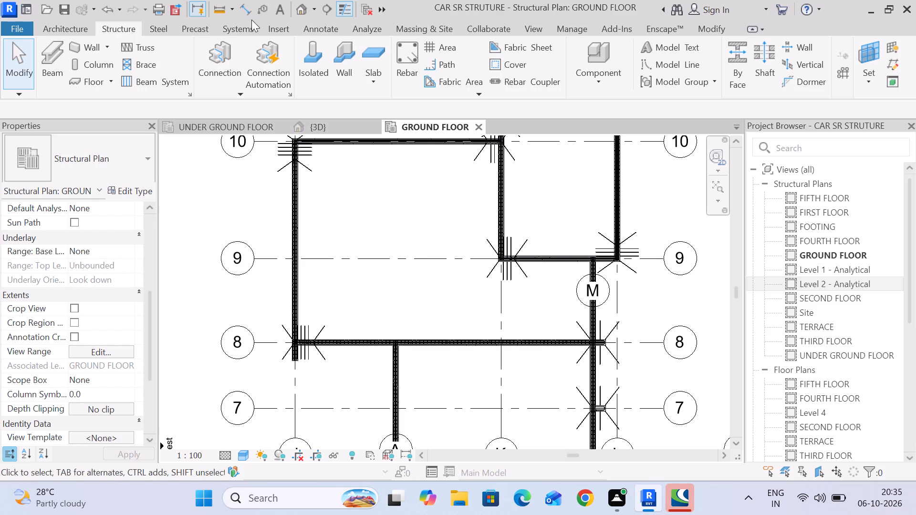
pyautogui.click(332, 5)
pyautogui.click(251, 228)
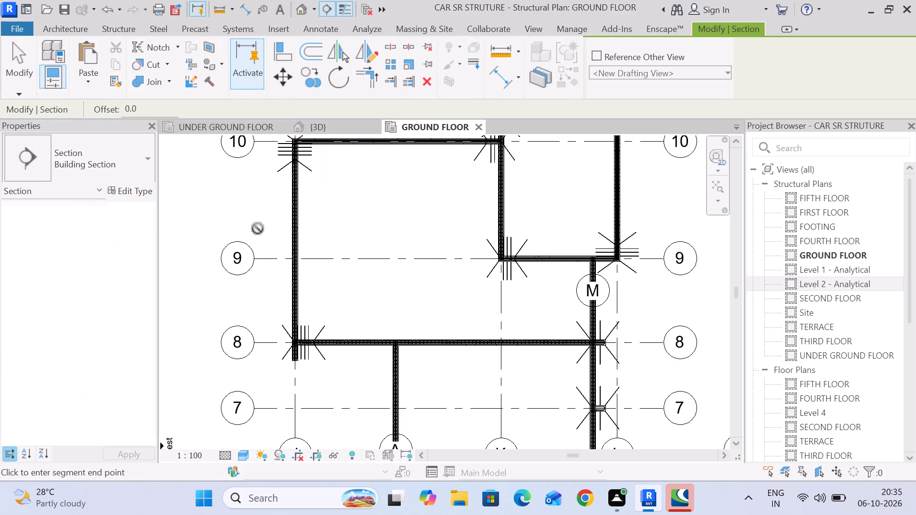
pyautogui.click(323, 229)
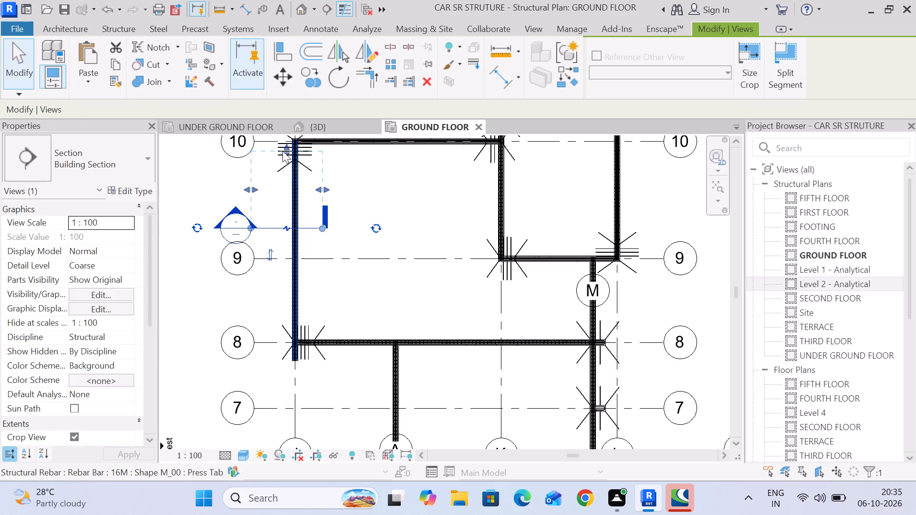
pyautogui.moveTo(282, 151); pyautogui.dragTo(280, 199)
# Open the new section across the grid J beam and set its detail level to Fine.
pyautogui.rightClick(349, 207)
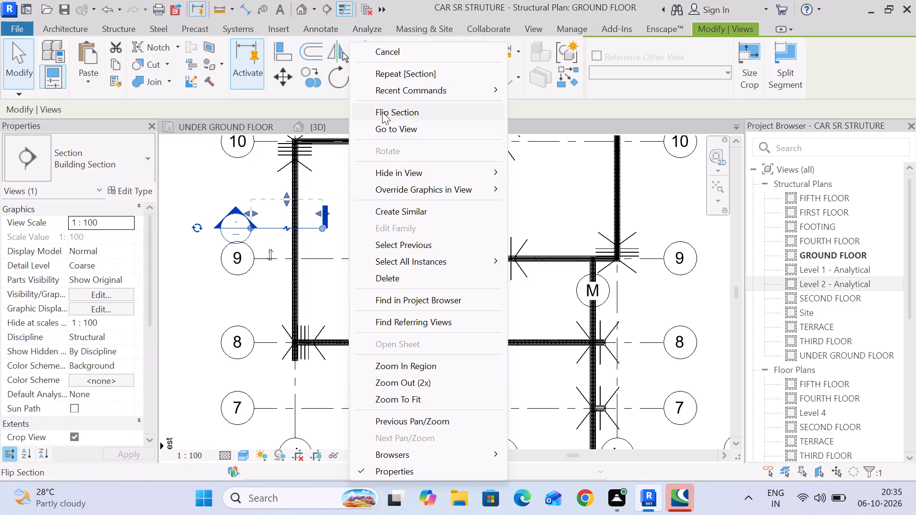
pyautogui.click(390, 127)
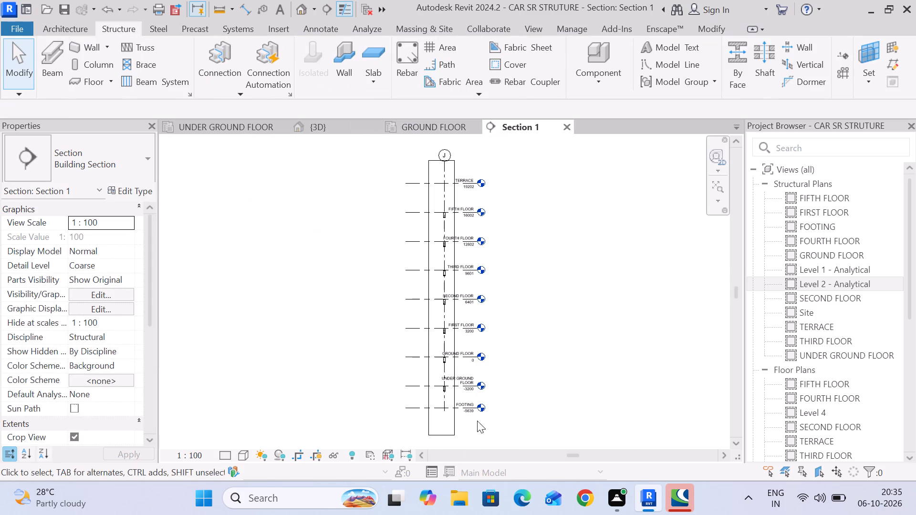
pyautogui.moveTo(582, 375); pyautogui.dragTo(558, 328, button='middle')
pyautogui.scroll(8, 418, 337)
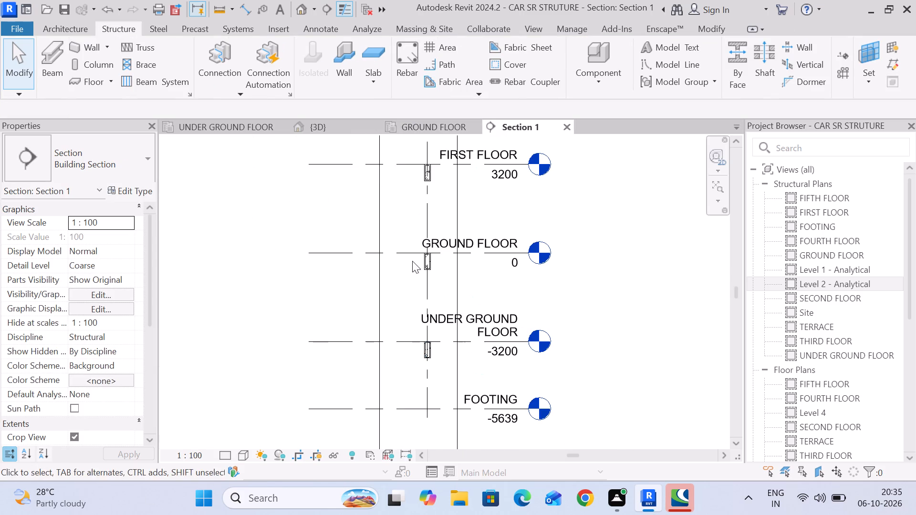
pyautogui.scroll(7, 414, 258)
pyautogui.scroll(5, 474, 268)
pyautogui.scroll(-3, 257, 446)
pyautogui.click(229, 454)
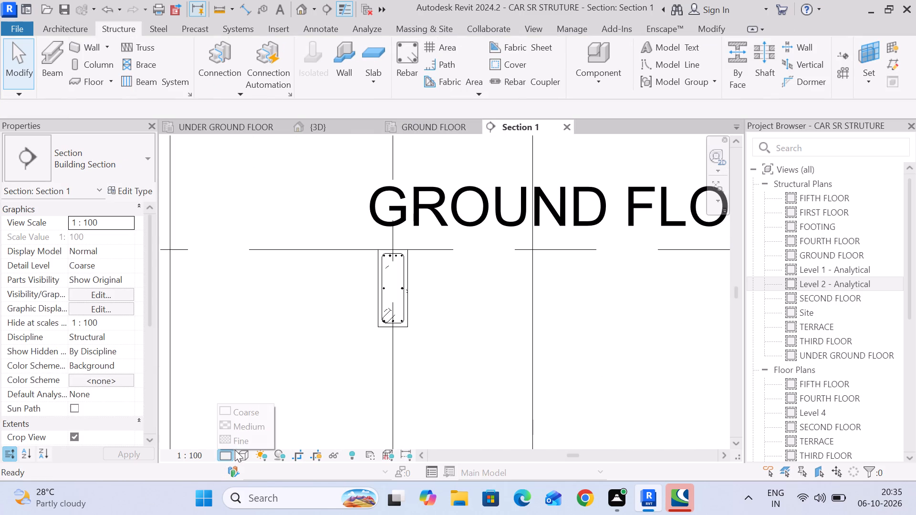
pyautogui.click(238, 439)
# Delete the structural rebar from the grid J beam at FIRST FLOOR, keeping the beam itself.
pyautogui.moveTo(426, 299); pyautogui.dragTo(364, 496, button='middle')
pyautogui.scroll(-6, 362, 419)
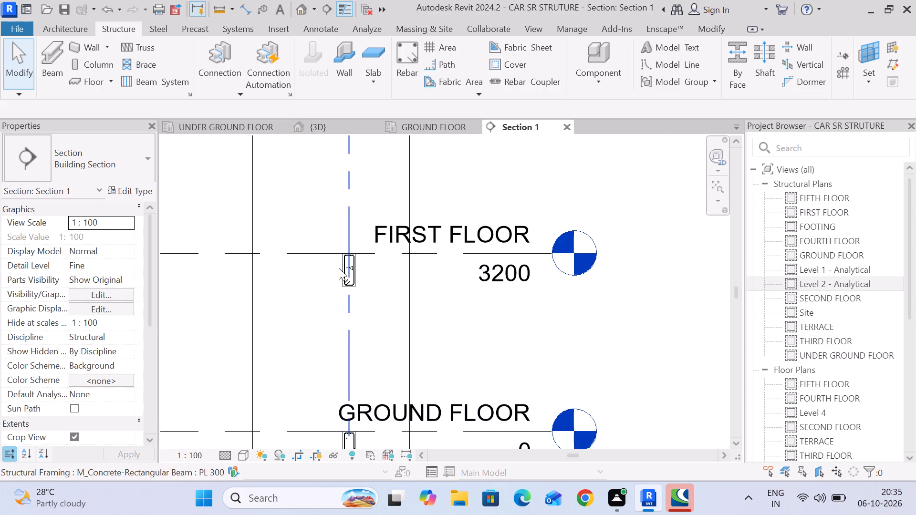
pyautogui.scroll(7, 342, 256)
pyautogui.moveTo(308, 207); pyautogui.dragTo(353, 299)
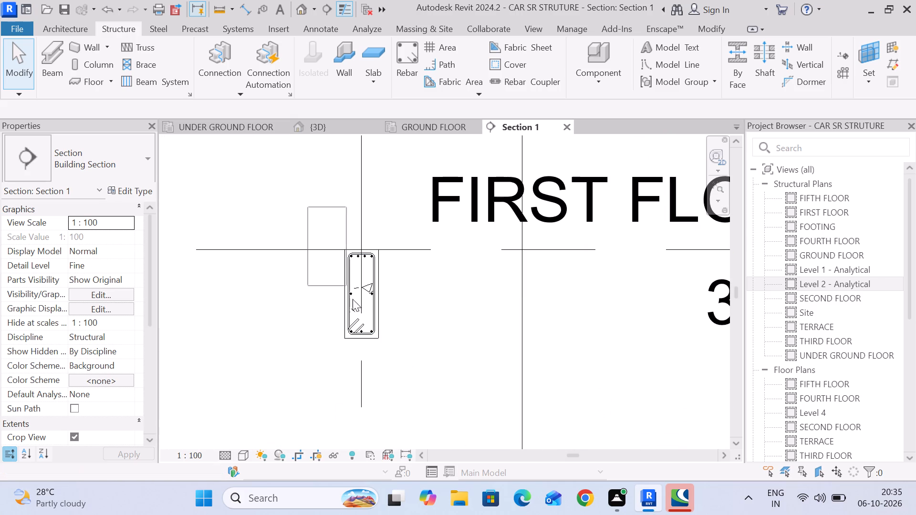
pyautogui.moveTo(353, 299); pyautogui.dragTo(391, 360)
pyautogui.click(594, 55)
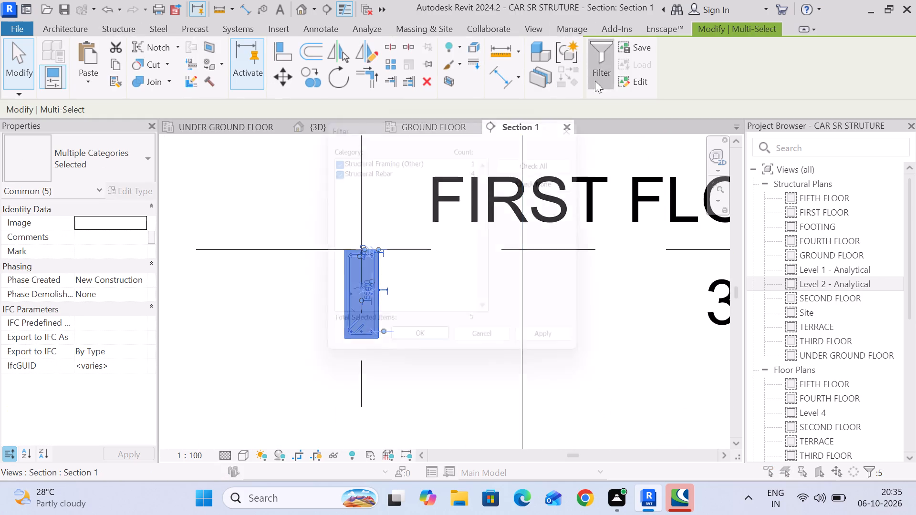
pyautogui.click(549, 180)
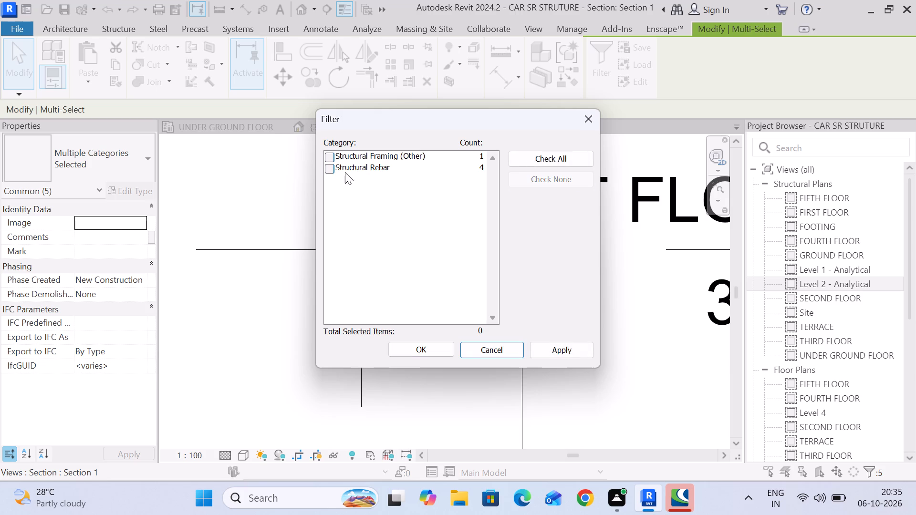
pyautogui.click(330, 170)
pyautogui.click(411, 350)
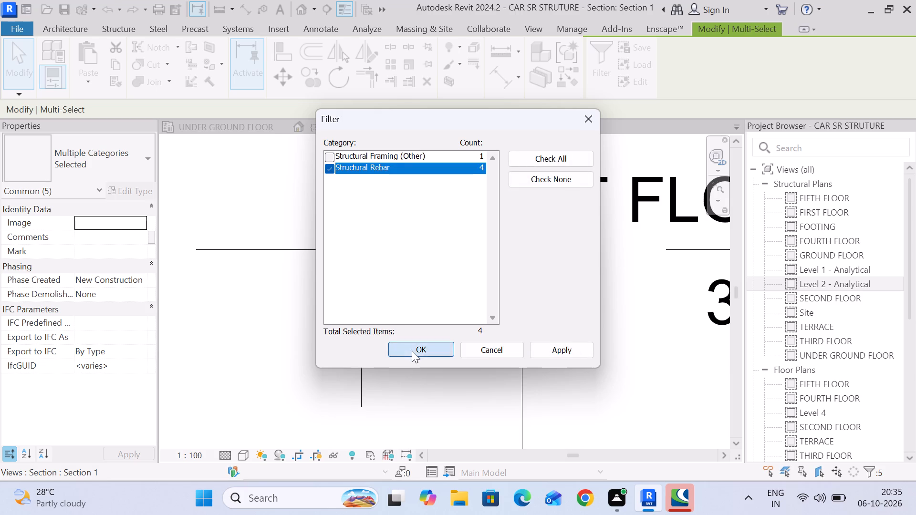
pyautogui.press('Delete')
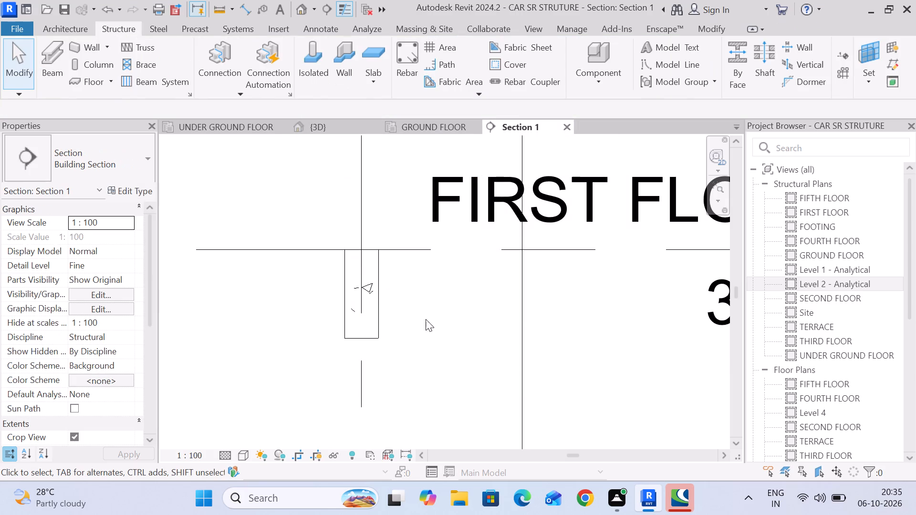
# Delete the structural rebar from the grid J beam at SECOND FLOOR, keeping the beam itself.
pyautogui.scroll(-4, 421, 313)
pyautogui.moveTo(409, 214); pyautogui.dragTo(400, 395, button='middle')
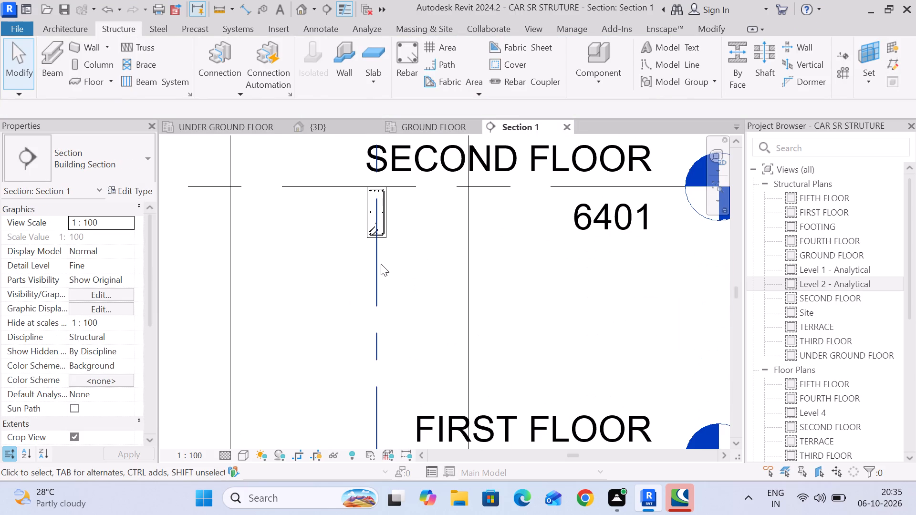
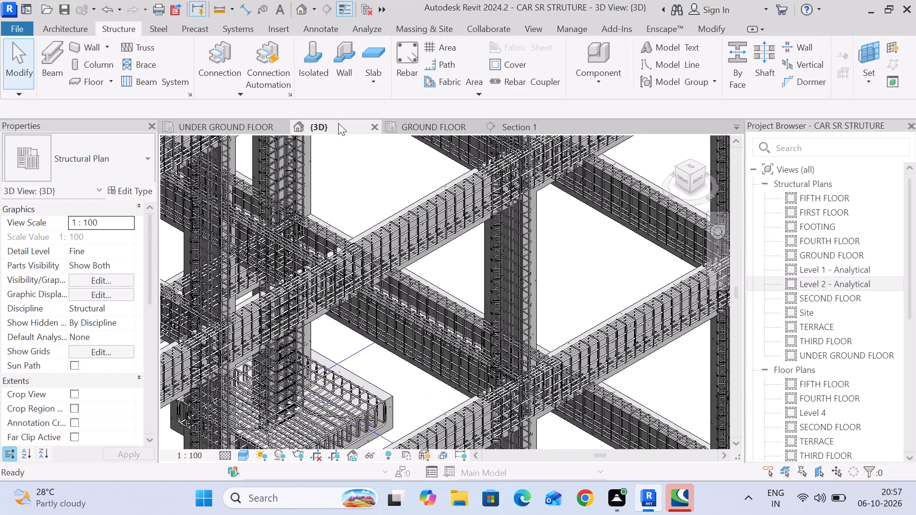
# Select the whole building structure in the 3D view with one selection window enclosing its columns, beams, footings and reinforcement.
pyautogui.scroll(-14, 356, 192)
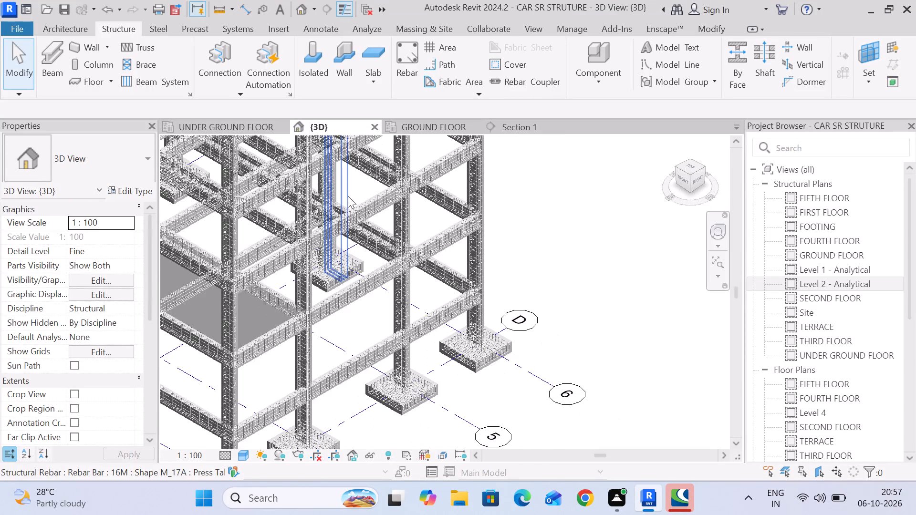
pyautogui.moveTo(479, 189); pyautogui.dragTo(526, 263, button='middle')
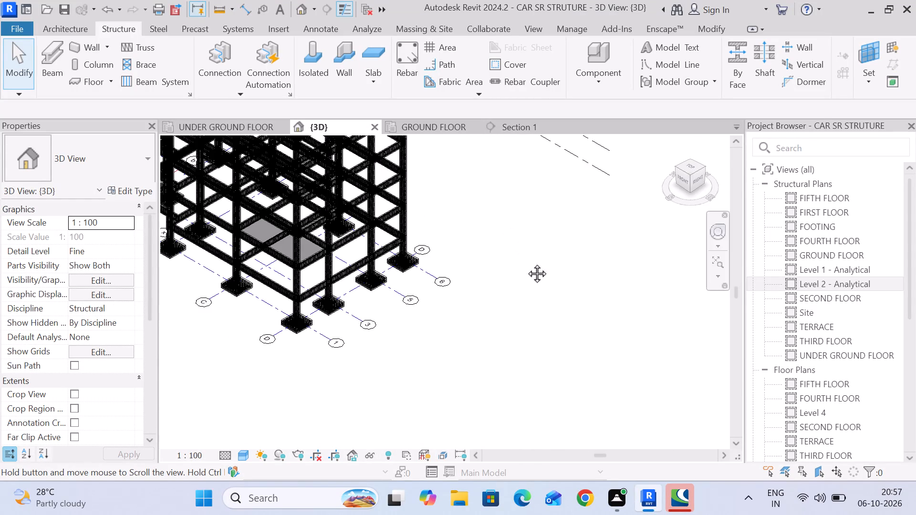
pyautogui.moveTo(526, 263); pyautogui.dragTo(547, 299, button='middle')
pyautogui.scroll(-6, 547, 299)
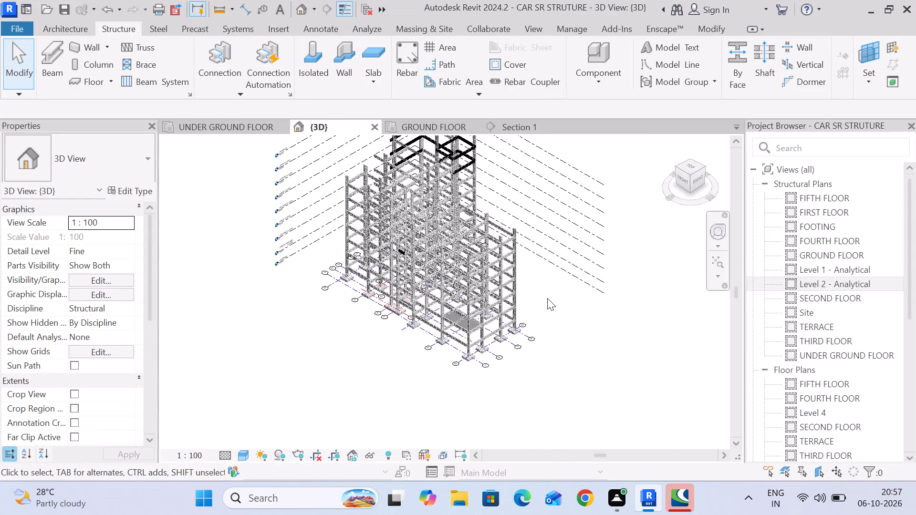
pyautogui.scroll(-3, 550, 296)
pyautogui.moveTo(550, 296); pyautogui.dragTo(545, 316, button='middle')
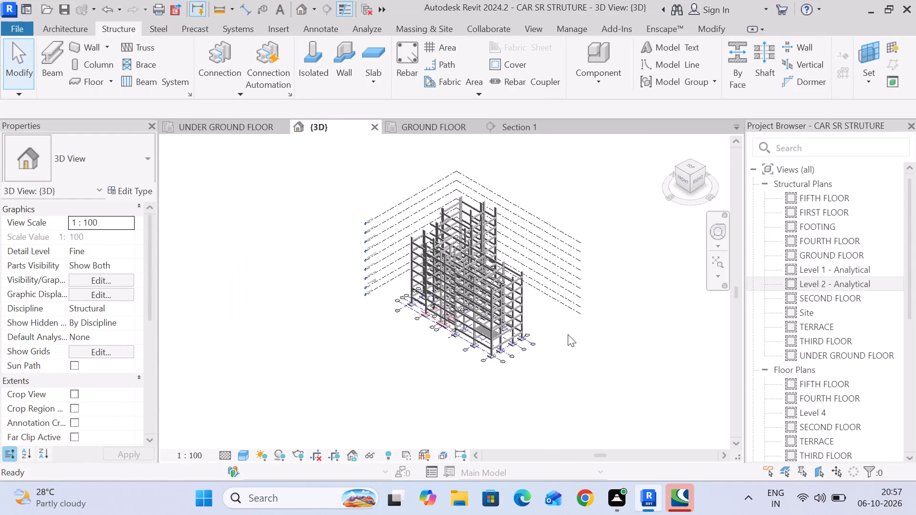
pyautogui.moveTo(322, 176); pyautogui.dragTo(443, 312)
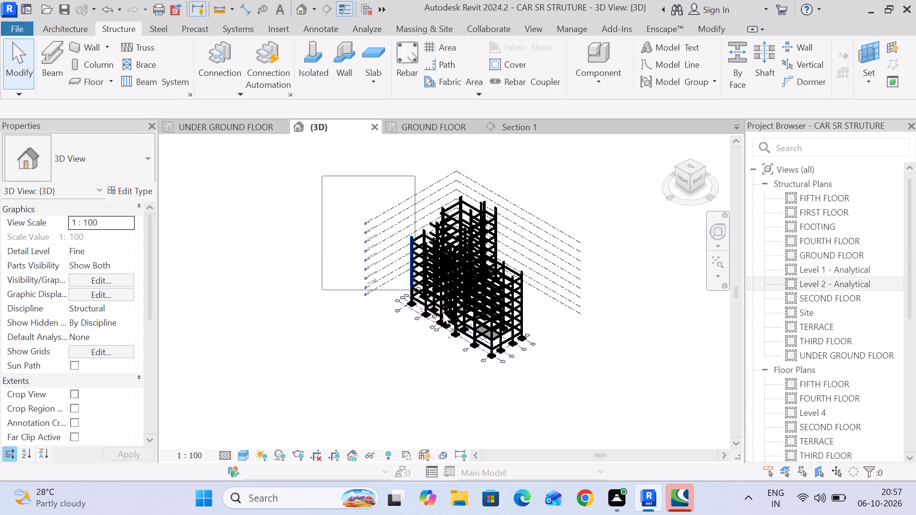
pyautogui.moveTo(443, 312); pyautogui.dragTo(605, 379)
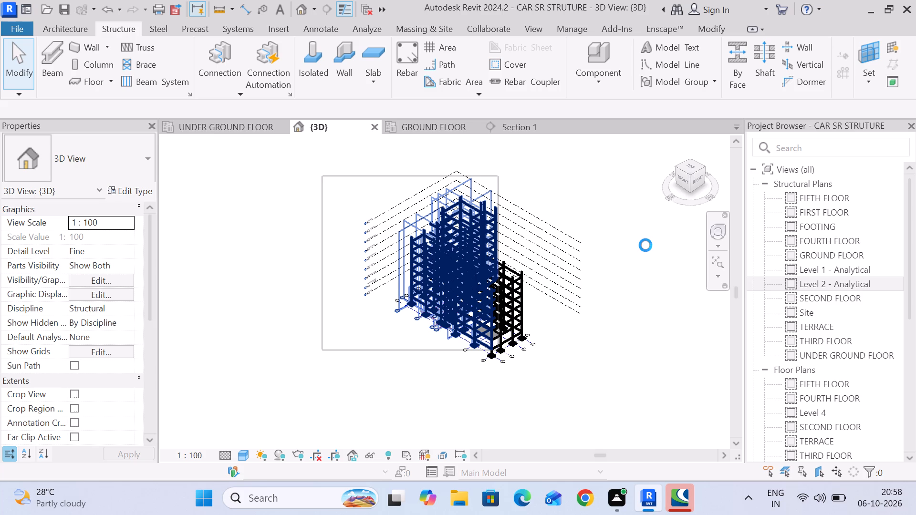
pyautogui.click(634, 256)
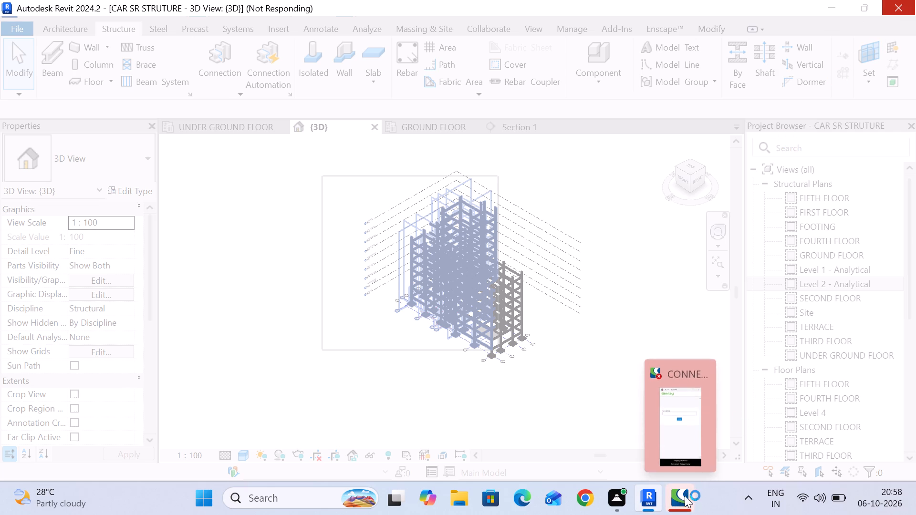
# Close the other running application's window, whose title begins with CONNE.
pyautogui.click(704, 376)
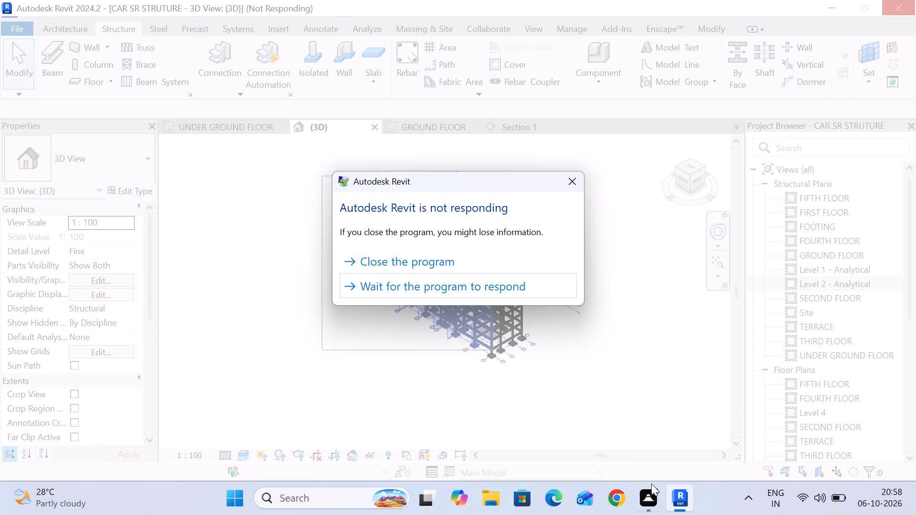
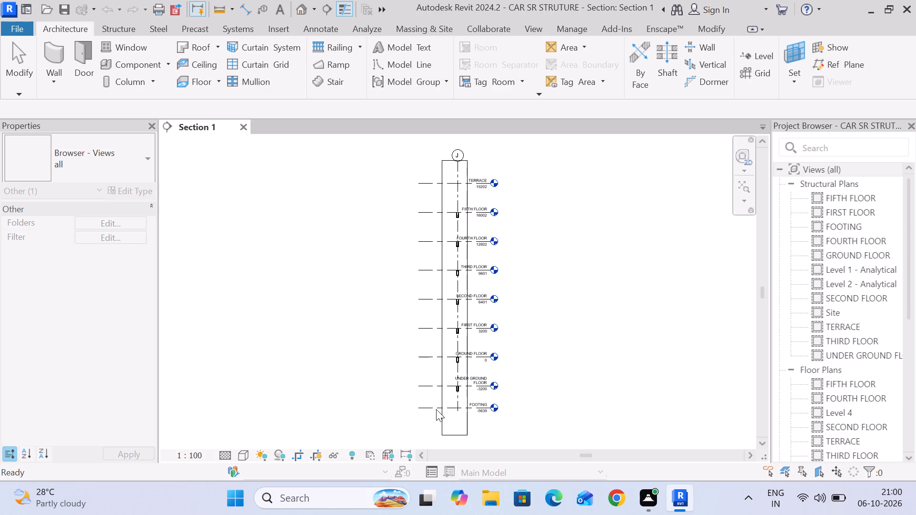
# Examine the beam reinforcement along grid J in Section 1 and the whole structure in an isometric 3D view.
pyautogui.scroll(6, 436, 409)
pyautogui.scroll(6, 470, 290)
pyautogui.moveTo(508, 222); pyautogui.dragTo(507, 361, button='middle')
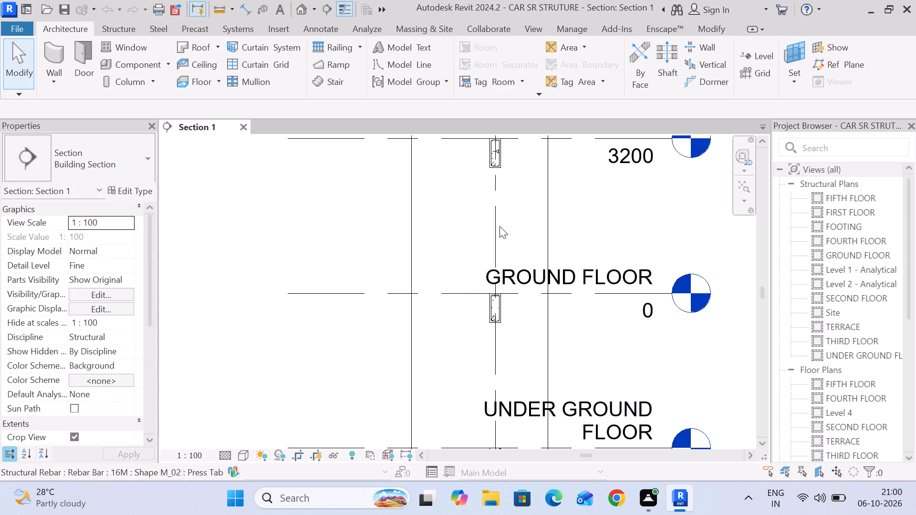
pyautogui.scroll(3, 500, 202)
pyautogui.scroll(-3, 504, 183)
pyautogui.moveTo(505, 188); pyautogui.dragTo(493, 272, button='middle')
pyautogui.scroll(-6, 493, 273)
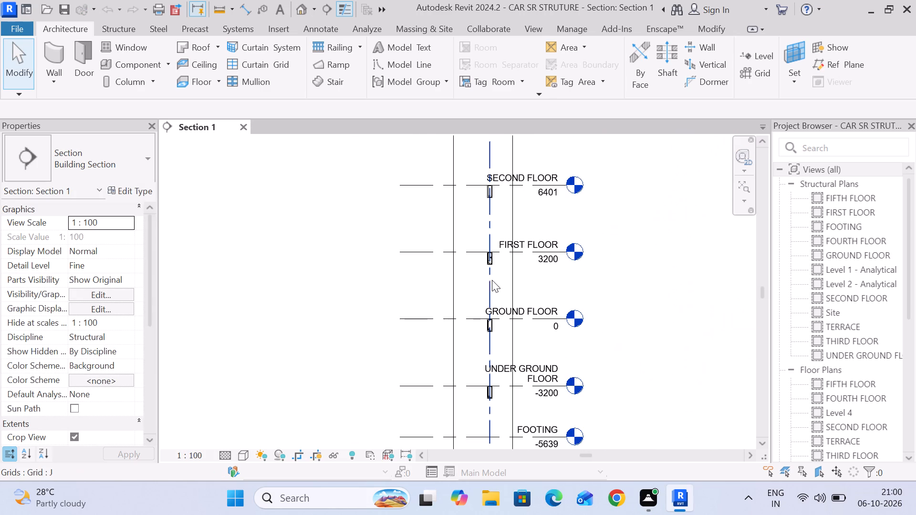
pyautogui.click(302, 5)
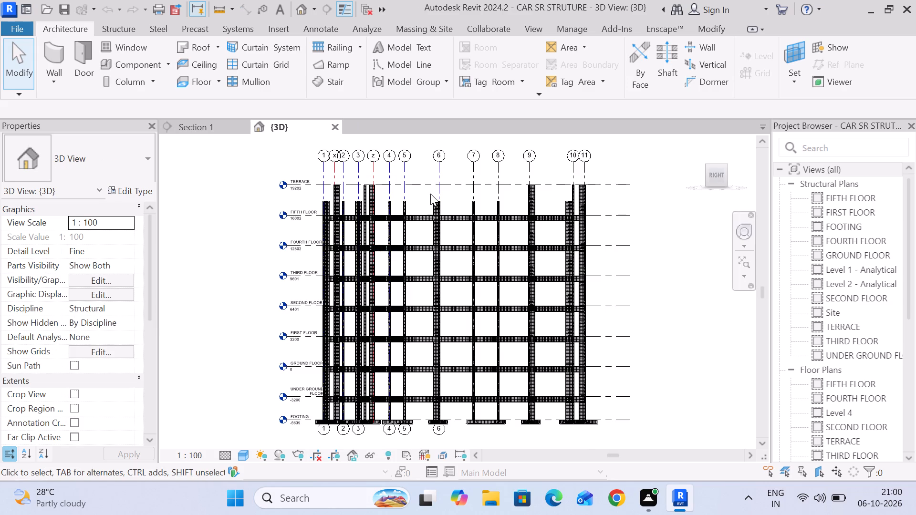
pyautogui.click(699, 143)
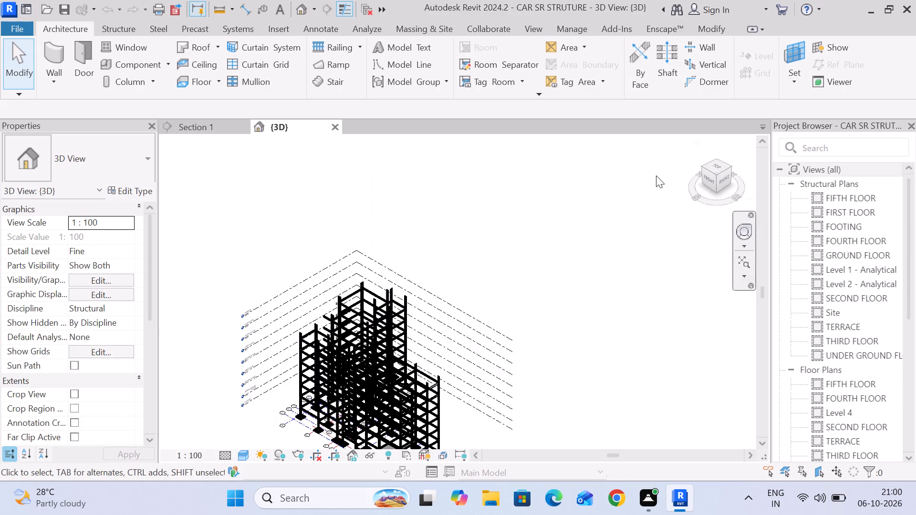
pyautogui.scroll(6, 412, 246)
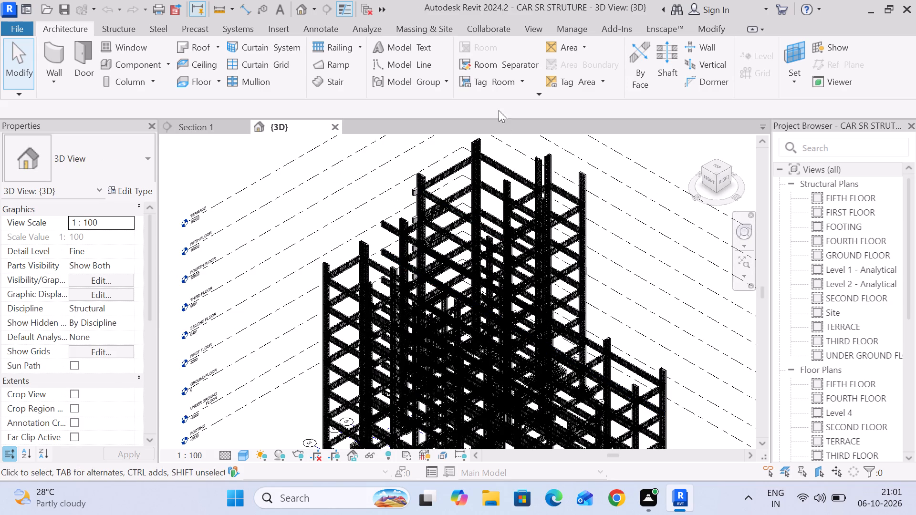
# In Section 1, filter the selection at the First Floor beam to Structural Rebar only and delete that rebar.
pyautogui.click(199, 123)
pyautogui.moveTo(695, 391); pyautogui.dragTo(598, 183, button='middle')
pyautogui.moveTo(404, 197); pyautogui.dragTo(412, 330, button='middle')
pyautogui.scroll(7, 359, 251)
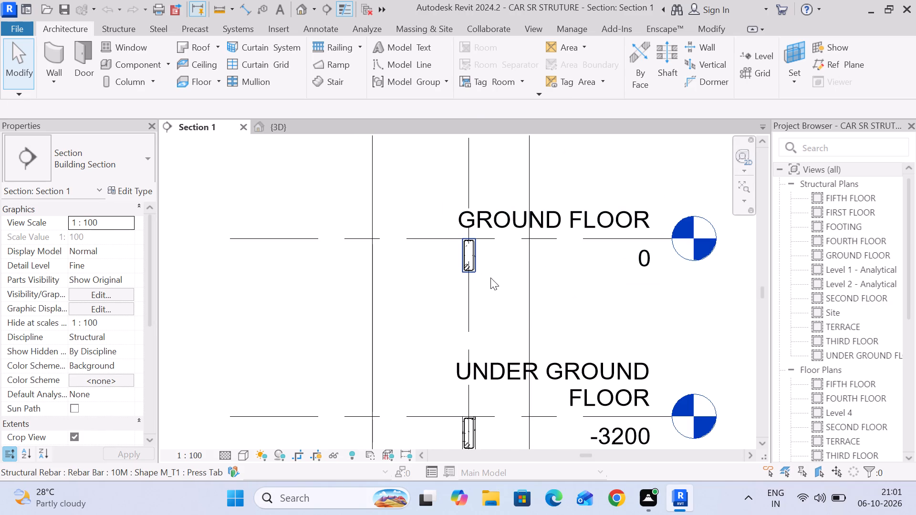
pyautogui.moveTo(488, 281); pyautogui.dragTo(438, 230)
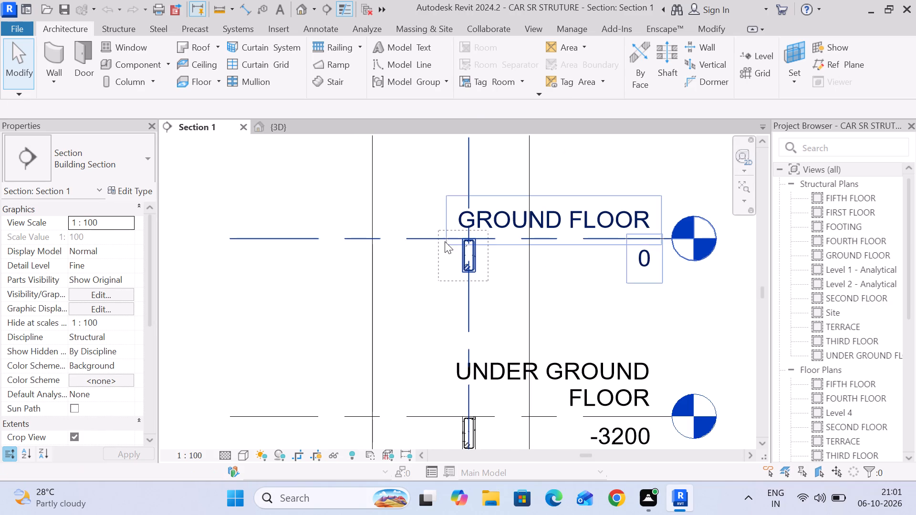
pyautogui.click(320, 295)
pyautogui.moveTo(455, 261); pyautogui.dragTo(457, 319, button='middle')
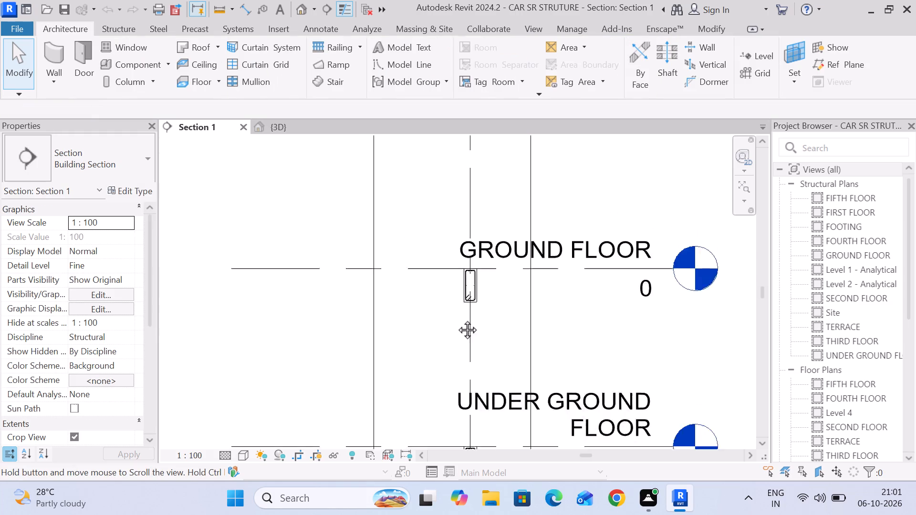
pyautogui.moveTo(457, 319); pyautogui.dragTo(457, 454, button='middle')
pyautogui.moveTo(496, 319); pyautogui.dragTo(453, 238)
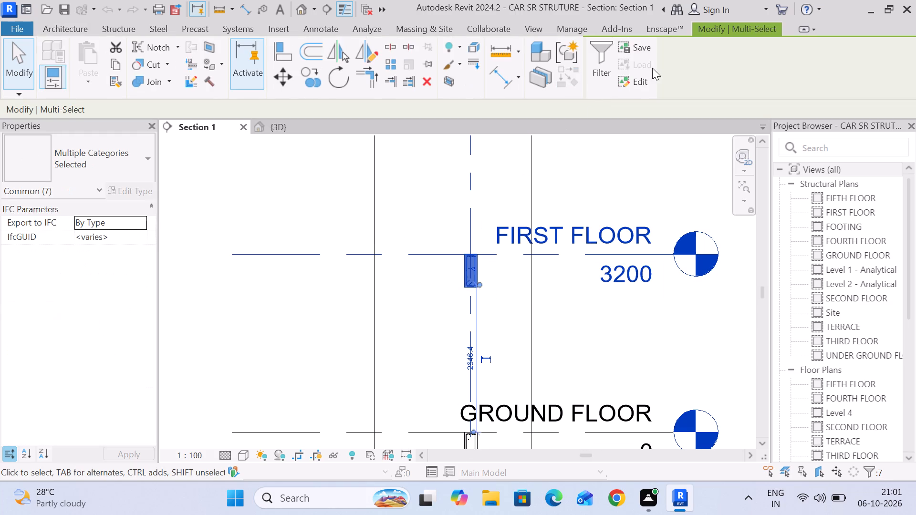
pyautogui.click(605, 60)
pyautogui.click(529, 182)
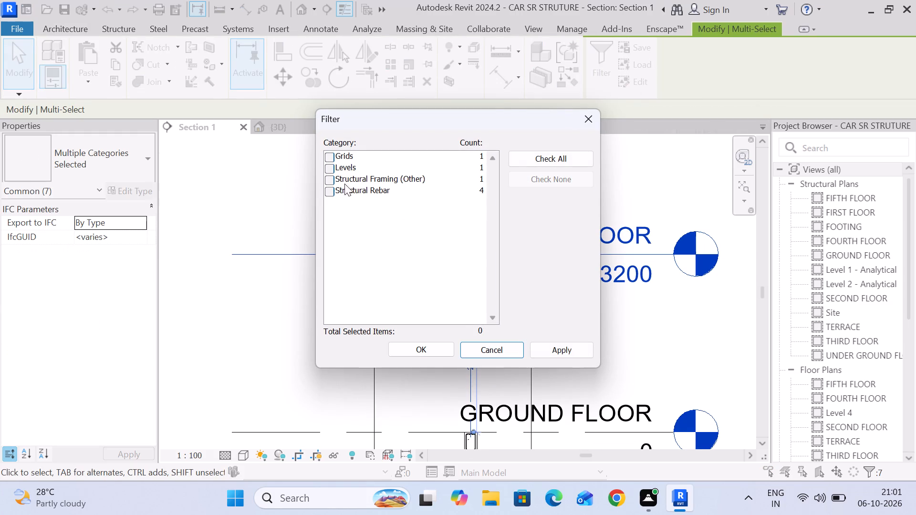
pyautogui.click(330, 190)
pyautogui.click(442, 346)
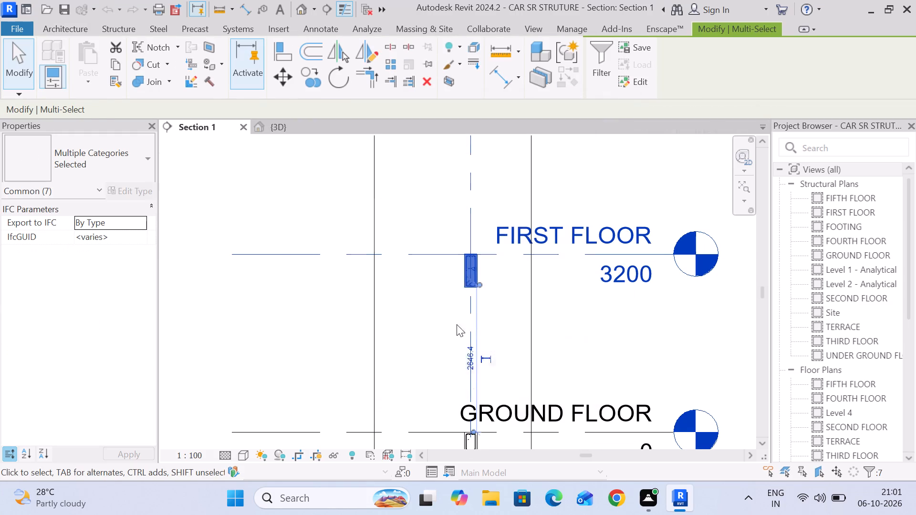
pyautogui.press('Delete')
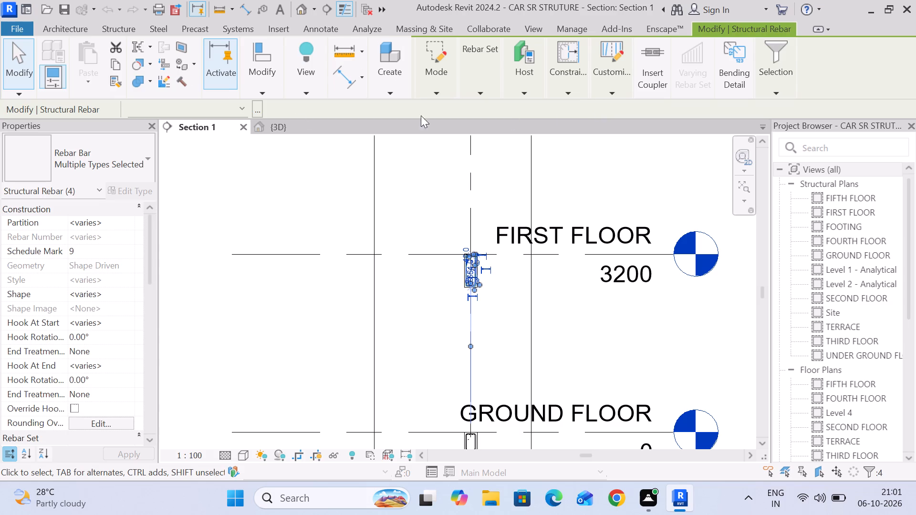
# Filter the selection at the Second Floor beam to Structural Rebar only and delete that rebar.
pyautogui.scroll(-4, 463, 161)
pyautogui.moveTo(464, 167); pyautogui.dragTo(442, 364, button='middle')
pyautogui.scroll(5, 446, 284)
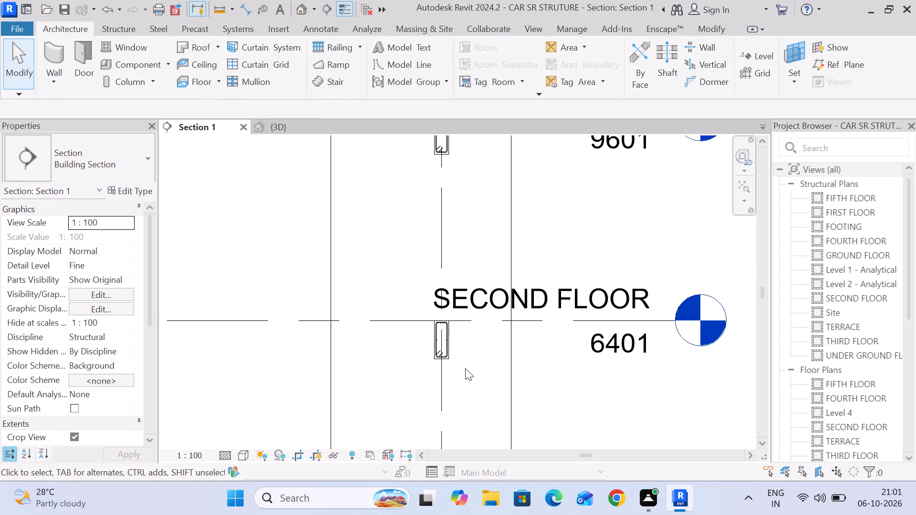
pyautogui.moveTo(477, 393); pyautogui.dragTo(417, 290)
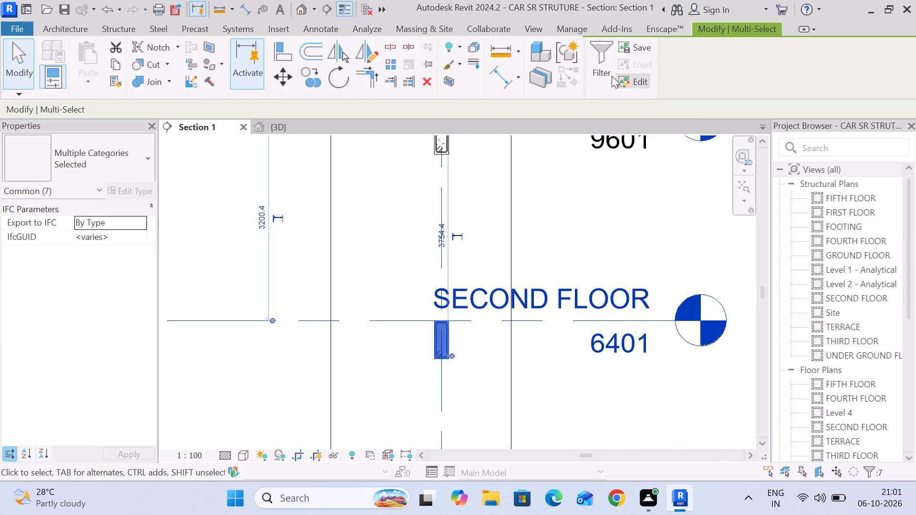
pyautogui.click(596, 70)
pyautogui.click(548, 184)
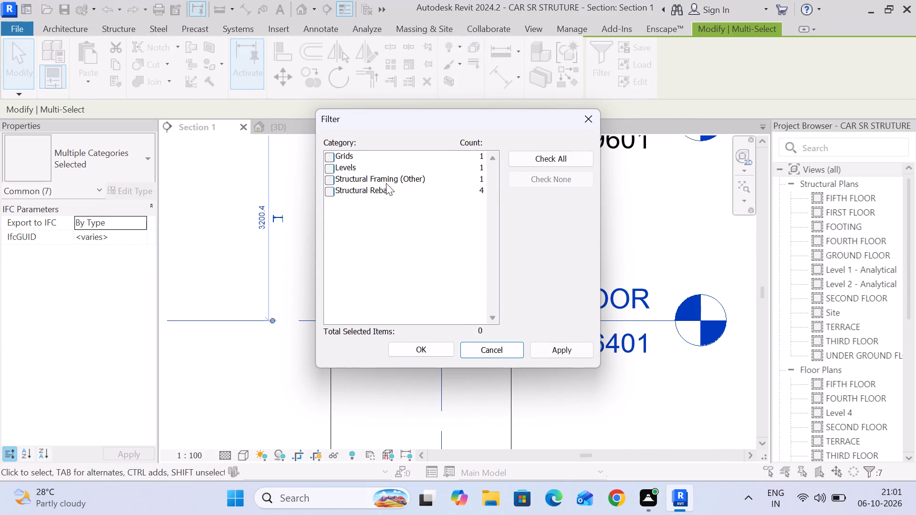
pyautogui.click(328, 191)
pyautogui.moveTo(423, 340); pyautogui.dragTo(422, 351)
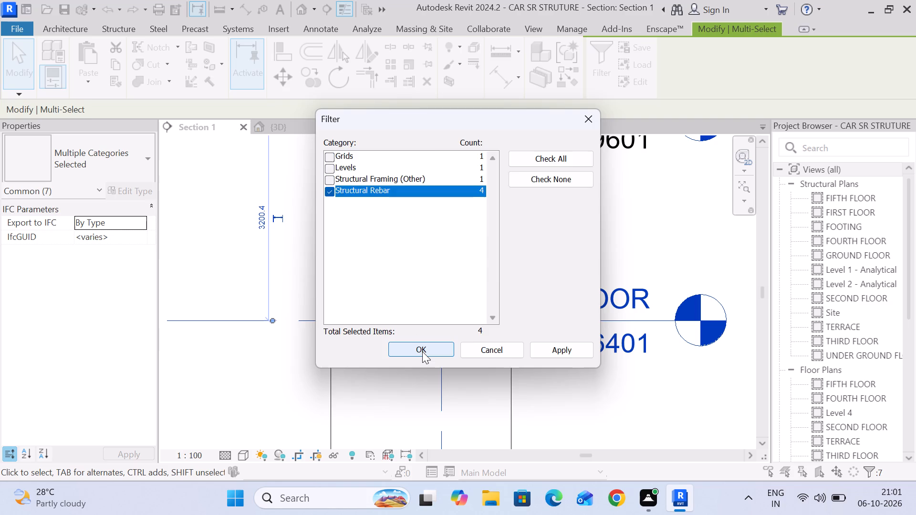
pyautogui.click(422, 351)
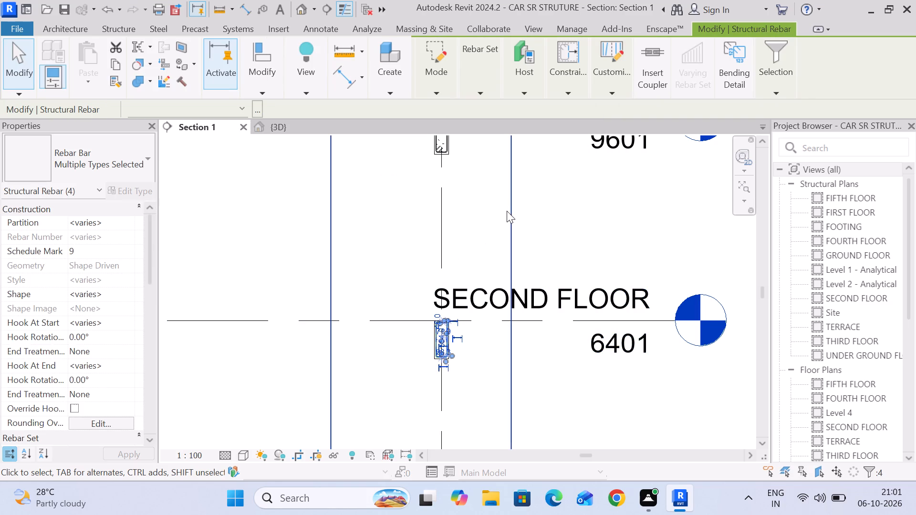
pyautogui.press('Delete')
# Filter the selection at the Third Floor beam to Structural Rebar only and delete that rebar.
pyautogui.moveTo(575, 188); pyautogui.dragTo(575, 333, button='middle')
pyautogui.scroll(5, 448, 302)
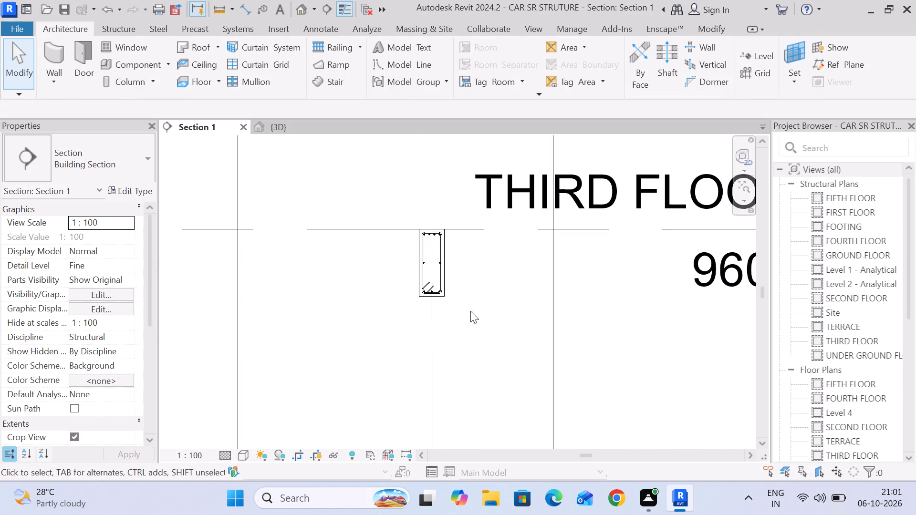
pyautogui.moveTo(476, 332); pyautogui.dragTo(369, 178)
pyautogui.click(604, 71)
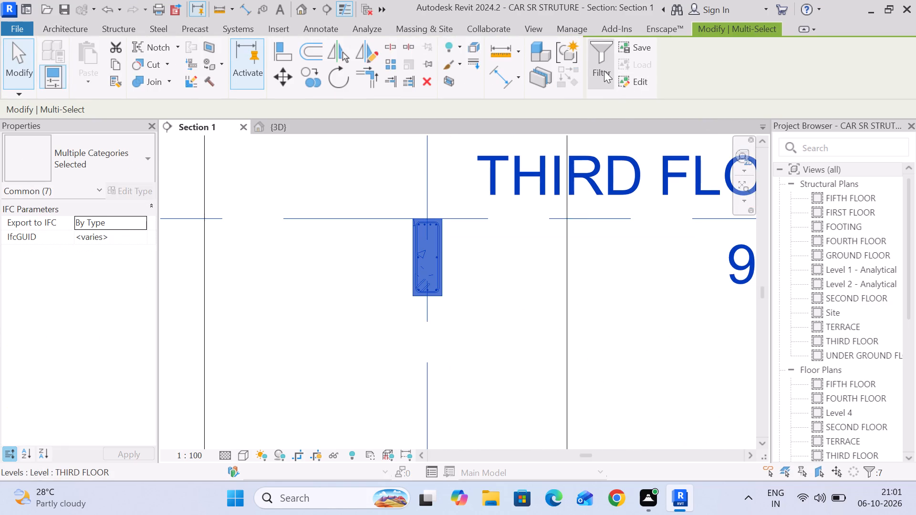
pyautogui.click(567, 180)
pyautogui.click(332, 191)
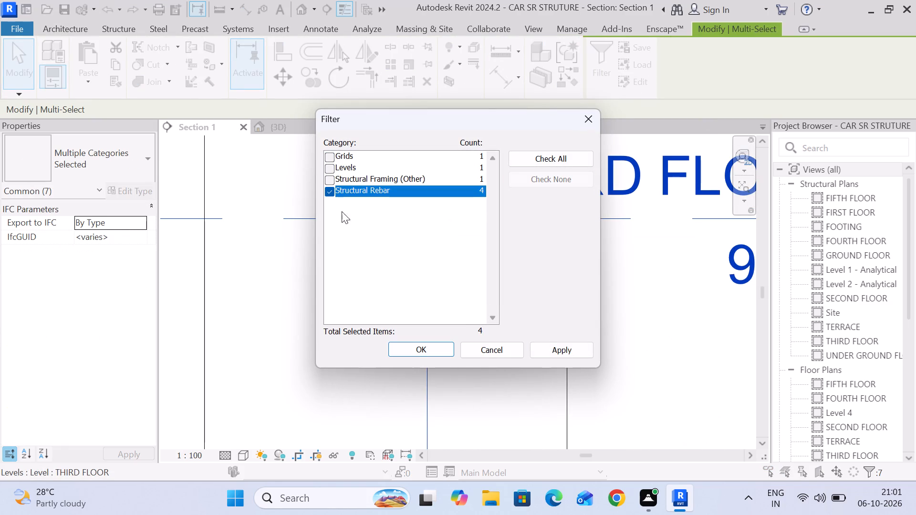
pyautogui.click(420, 345)
pyautogui.press('Delete')
# Filter the selection at the Fourth Floor beam to Structural Rebar only and delete that rebar.
pyautogui.moveTo(481, 277); pyautogui.dragTo(508, 461, button='middle')
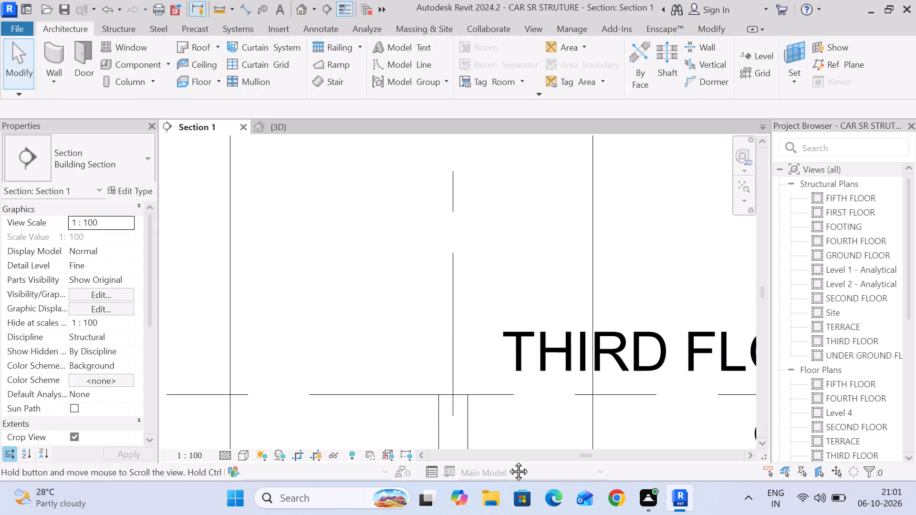
pyautogui.moveTo(508, 461); pyautogui.dragTo(509, 461, button='middle')
pyautogui.scroll(1, 479, 202)
pyautogui.moveTo(479, 204); pyautogui.dragTo(482, 442, button='middle')
pyautogui.moveTo(497, 327); pyautogui.dragTo(388, 172)
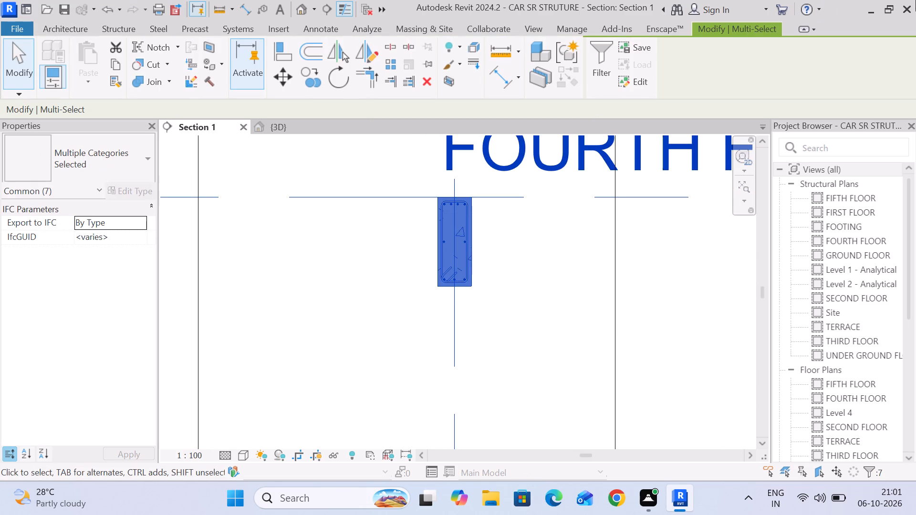
pyautogui.click(603, 52)
pyautogui.click(545, 179)
pyautogui.moveTo(323, 190); pyautogui.dragTo(329, 190)
pyautogui.click(333, 192)
pyautogui.click(431, 348)
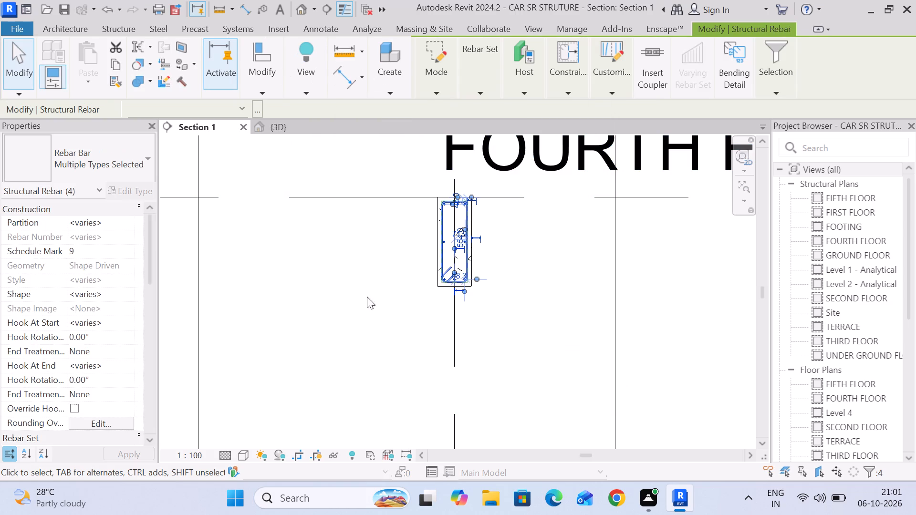
pyautogui.press('Delete')
# Filter the selection at the Fifth Floor beam to Structural Rebar only and delete that rebar.
pyautogui.moveTo(539, 252); pyautogui.dragTo(519, 439, button='middle')
pyautogui.scroll(-8, 548, 341)
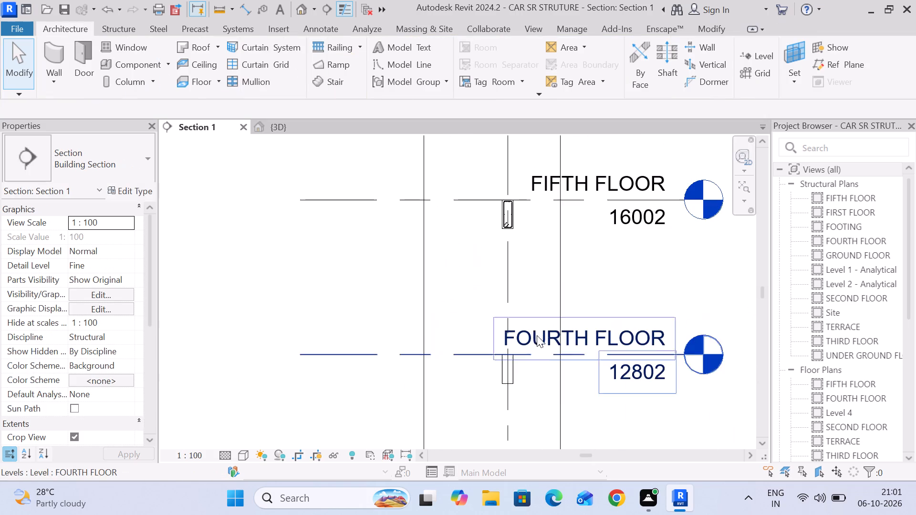
pyautogui.moveTo(531, 268); pyautogui.dragTo(528, 335, button='middle')
pyautogui.scroll(5, 526, 335)
pyautogui.moveTo(538, 342); pyautogui.dragTo(441, 229)
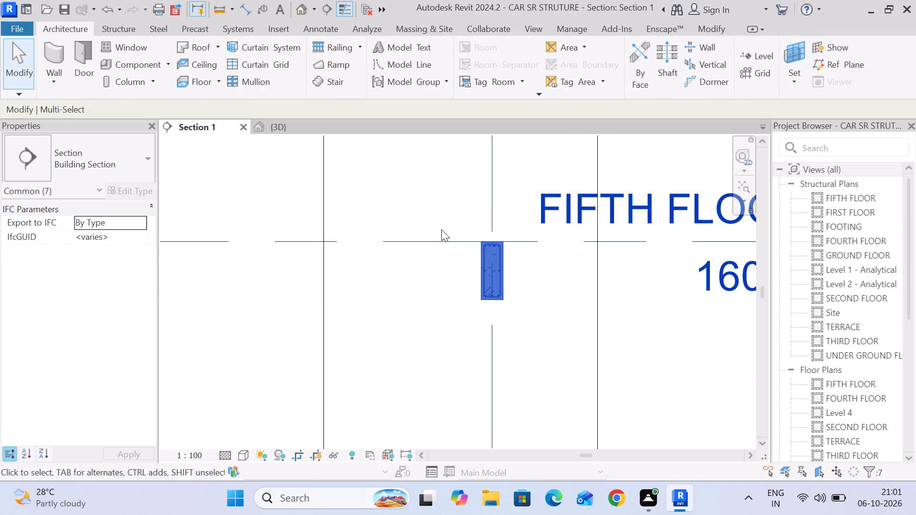
pyautogui.click(601, 63)
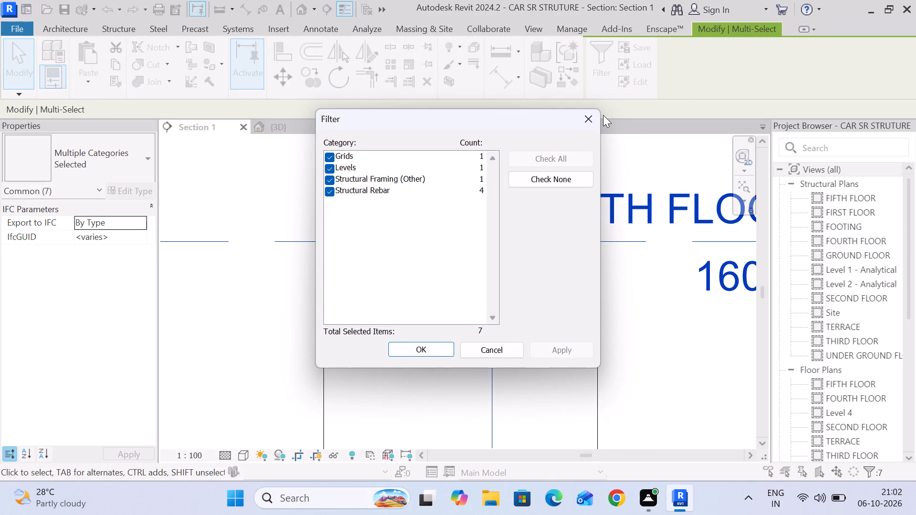
pyautogui.click(557, 184)
pyautogui.click(326, 191)
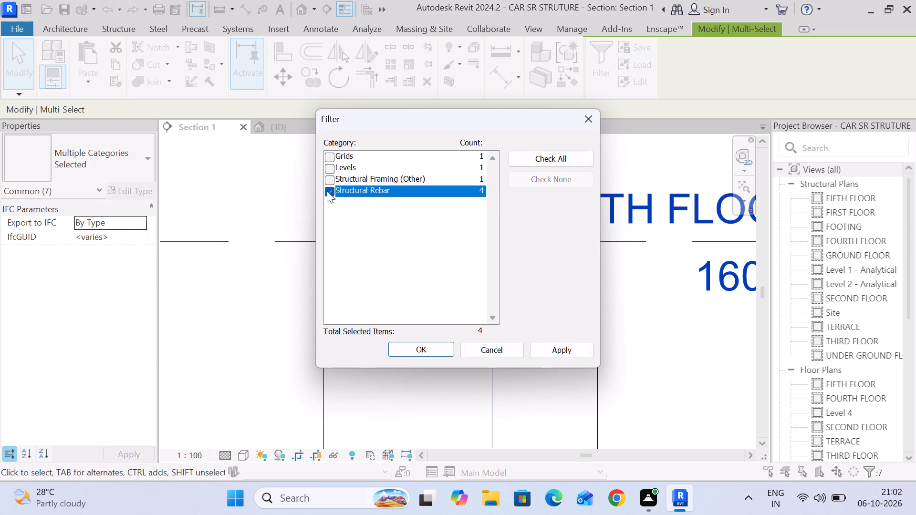
pyautogui.click(419, 357)
pyautogui.press('Delete')
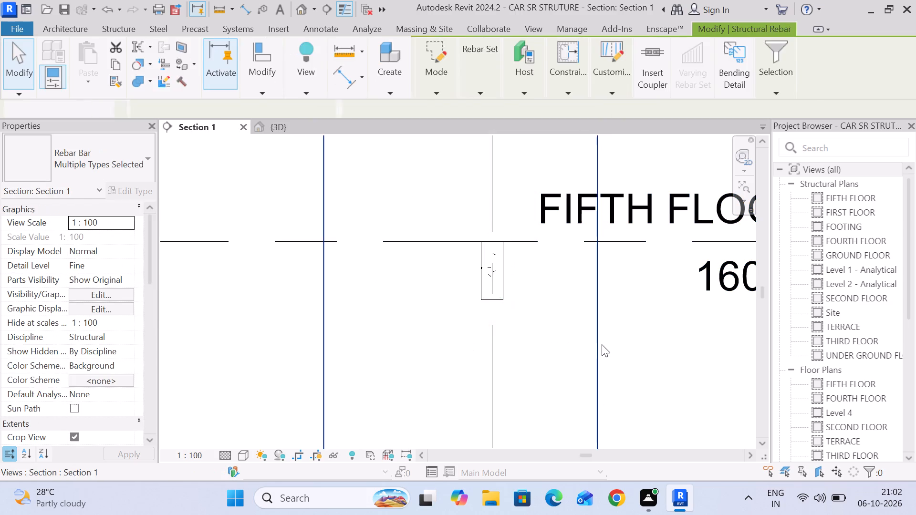
# Select everything at the Ground Floor beam on grid J and filter the selection to Structural Rebar only.
pyautogui.scroll(-11, 612, 345)
pyautogui.moveTo(609, 361); pyautogui.dragTo(559, 259, button='middle')
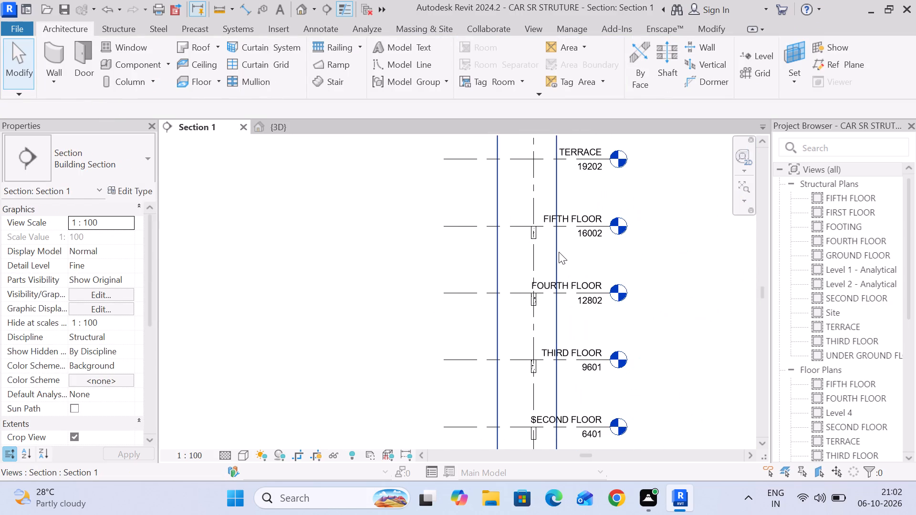
pyautogui.scroll(-4, 580, 260)
pyautogui.moveTo(563, 272); pyautogui.dragTo(502, 193, button='middle')
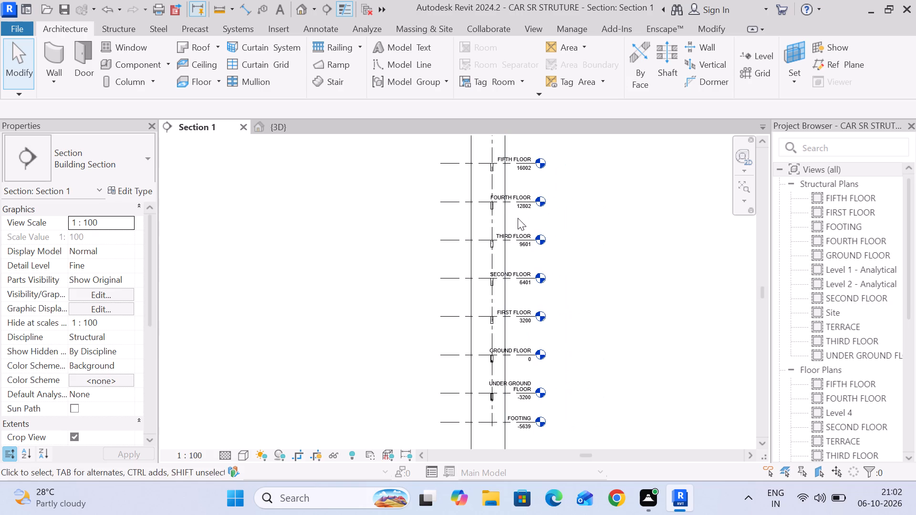
pyautogui.moveTo(524, 213); pyautogui.dragTo(517, 176, button='middle')
pyautogui.click(685, 299)
pyautogui.scroll(12, 493, 320)
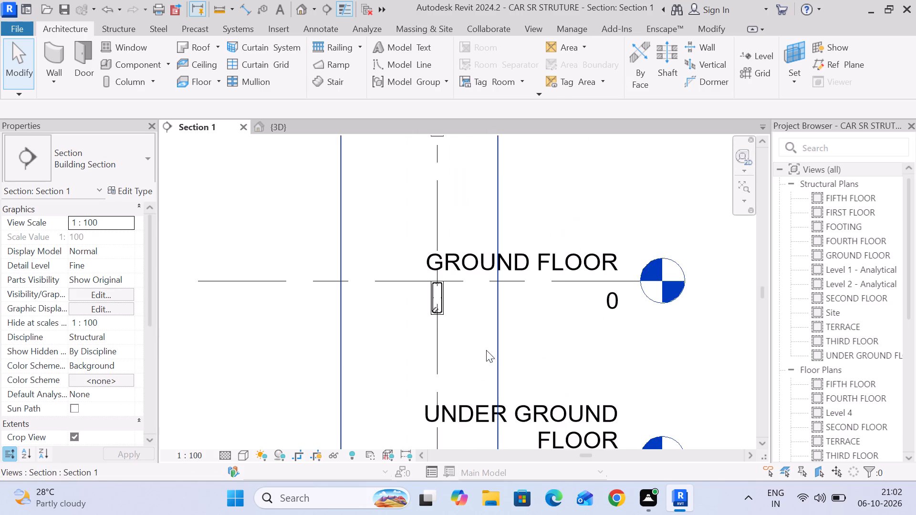
pyautogui.moveTo(452, 335); pyautogui.dragTo(524, 377, button='middle')
pyautogui.moveTo(533, 381); pyautogui.dragTo(480, 297)
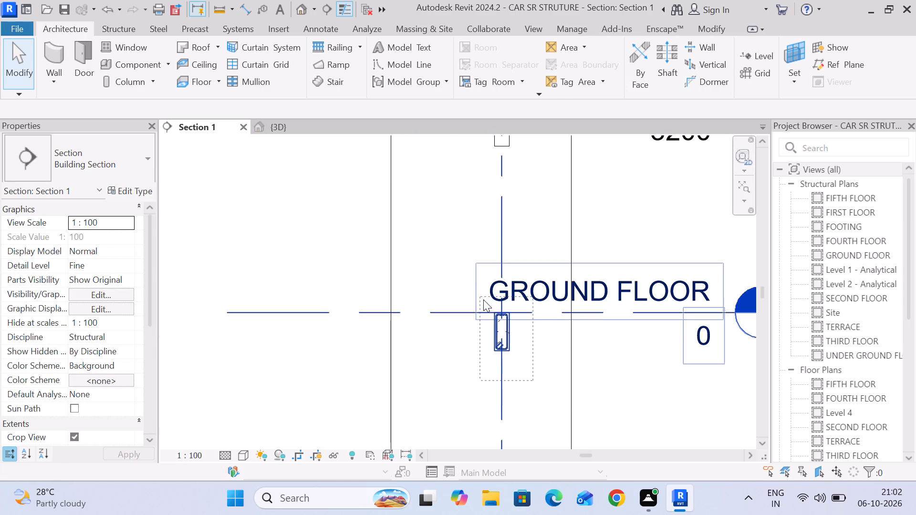
pyautogui.click(604, 63)
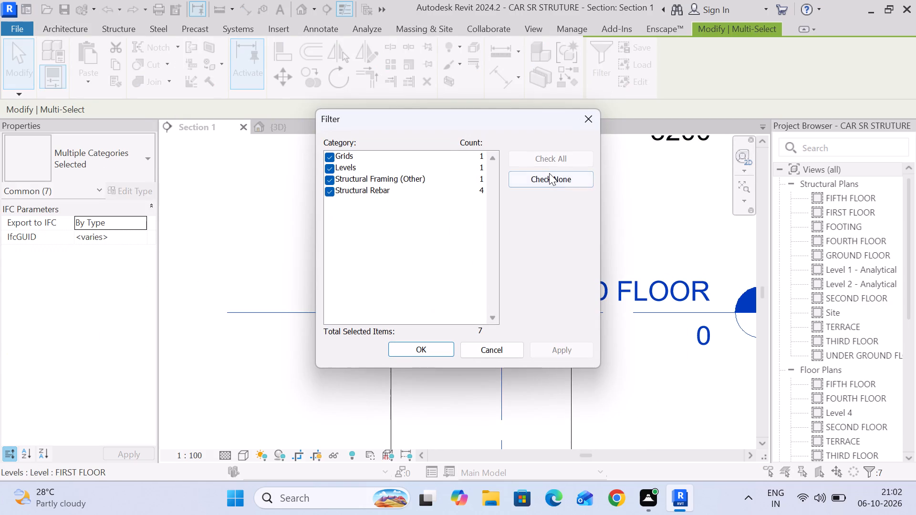
pyautogui.click(549, 173)
pyautogui.click(327, 190)
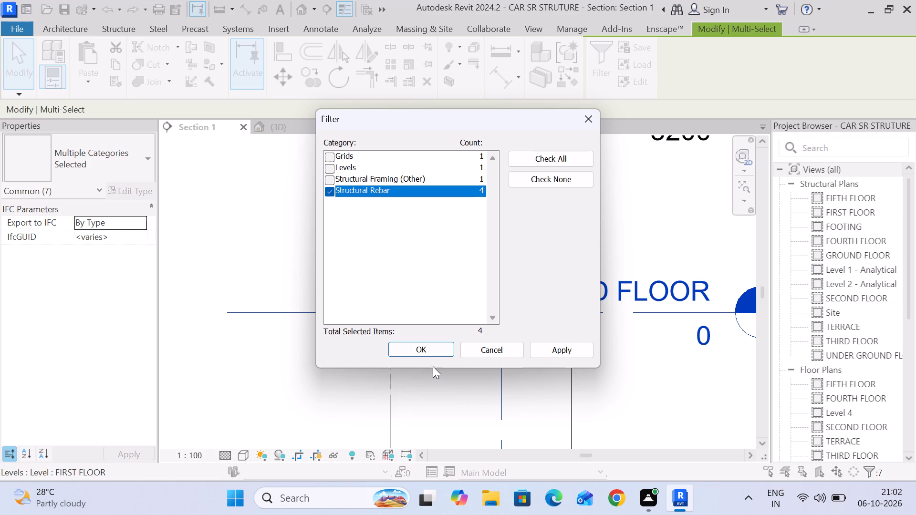
pyautogui.click(427, 355)
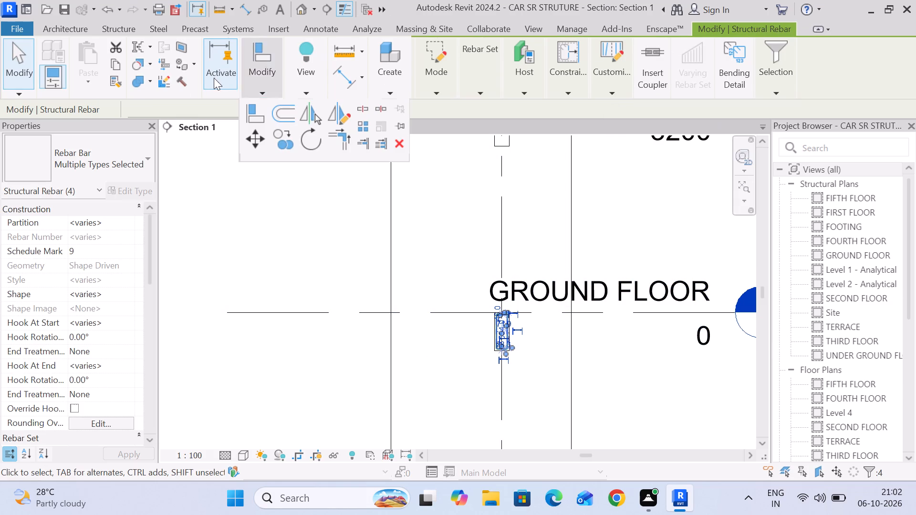
# Copy the Ground Floor rebar from the beam's bottom midpoint to the same point on the First Floor and Second Floor beams.
pyautogui.click(288, 153)
pyautogui.click(287, 145)
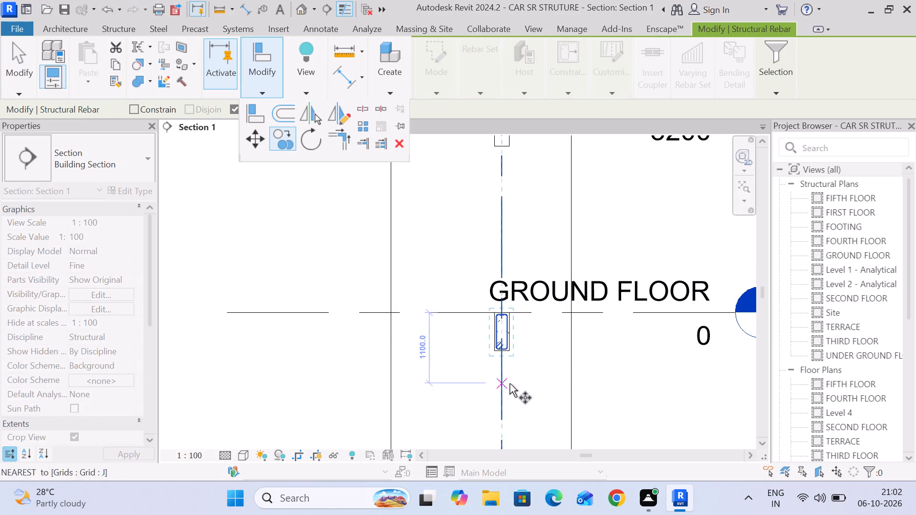
pyautogui.scroll(7, 503, 351)
pyautogui.click(500, 349)
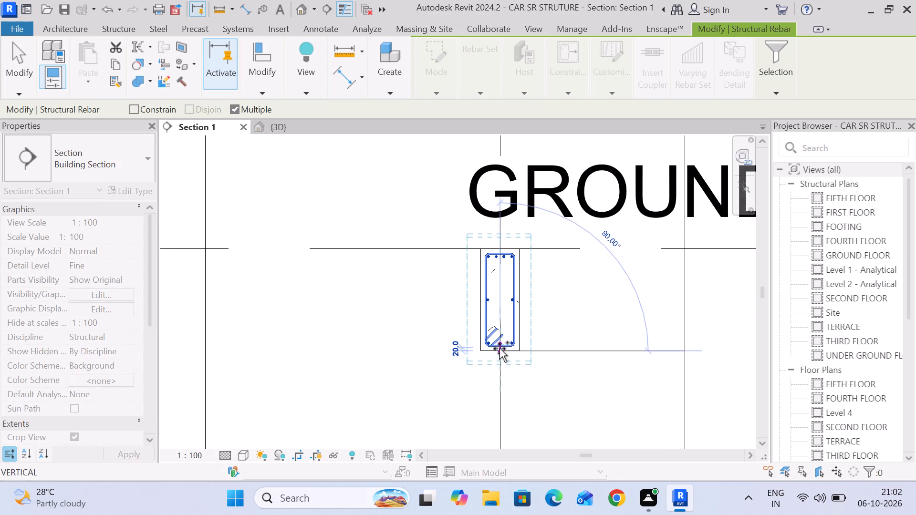
pyautogui.scroll(-6, 501, 350)
pyautogui.moveTo(499, 241); pyautogui.dragTo(473, 472, button='middle')
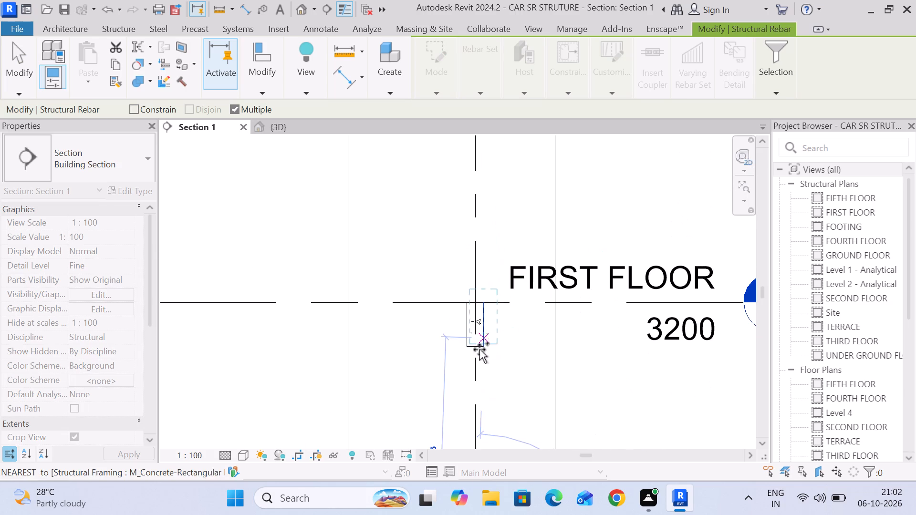
pyautogui.click(474, 346)
pyautogui.moveTo(464, 250); pyautogui.dragTo(422, 433, button='middle')
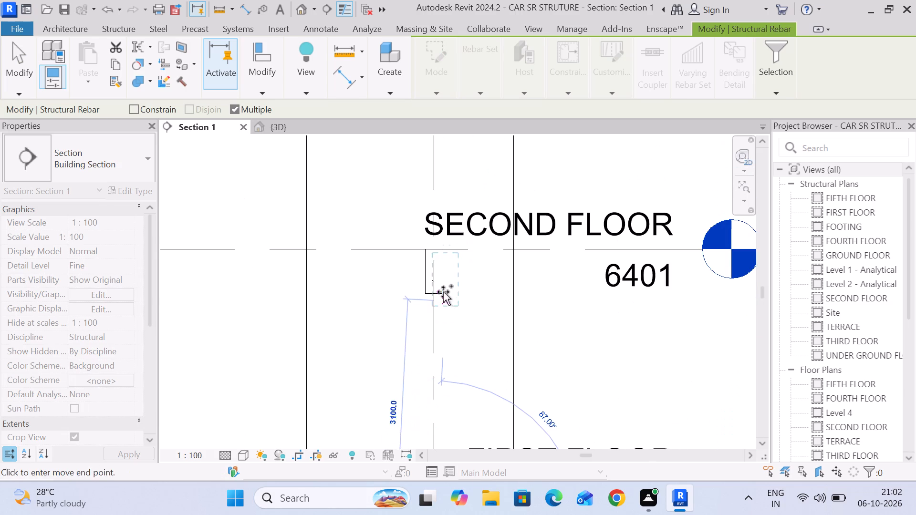
pyautogui.click(432, 292)
# Place further copies of the rebar at the bottom midpoints of the Third, Fourth and Fifth Floor beams.
pyautogui.moveTo(454, 271); pyautogui.dragTo(458, 470, button='middle')
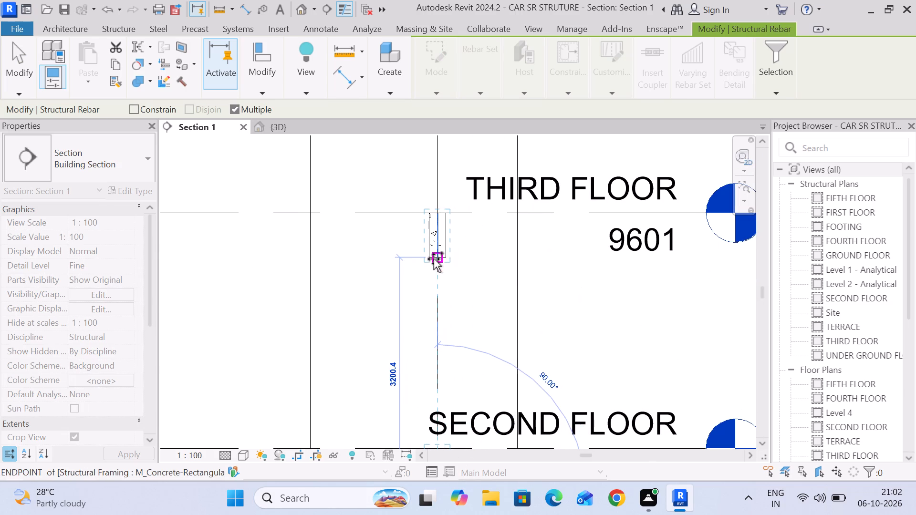
pyautogui.click(434, 259)
pyautogui.moveTo(455, 245); pyautogui.dragTo(456, 464, button='middle')
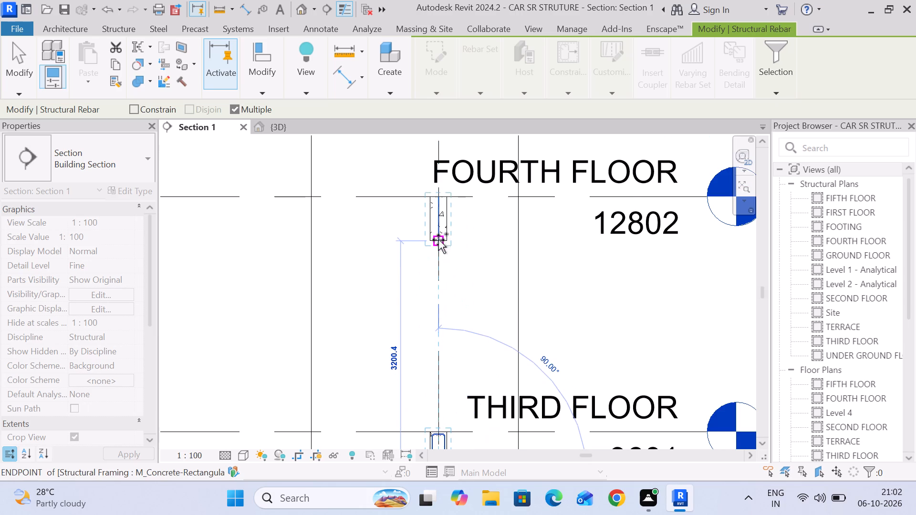
pyautogui.click(438, 240)
pyautogui.moveTo(454, 234); pyautogui.dragTo(446, 409, button='middle')
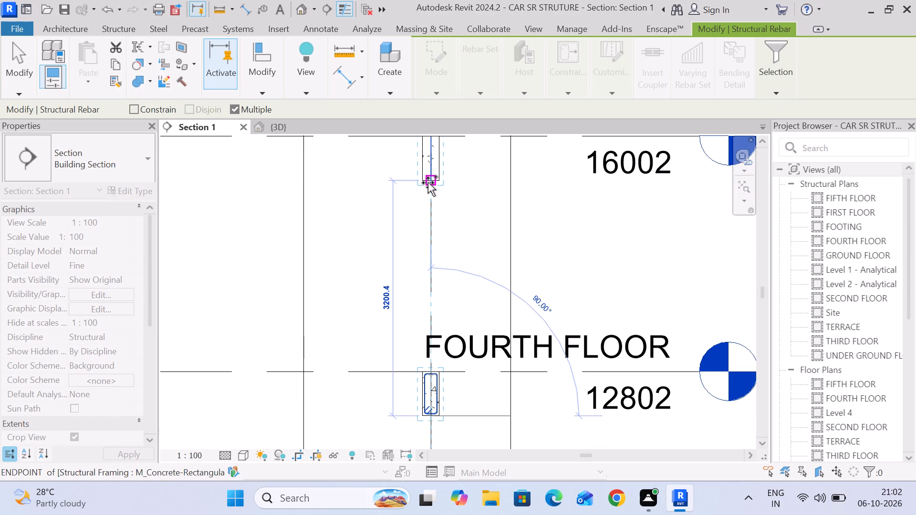
pyautogui.click(428, 183)
pyautogui.moveTo(348, 252); pyautogui.dragTo(374, 416, button='middle')
pyautogui.scroll(-7, 373, 358)
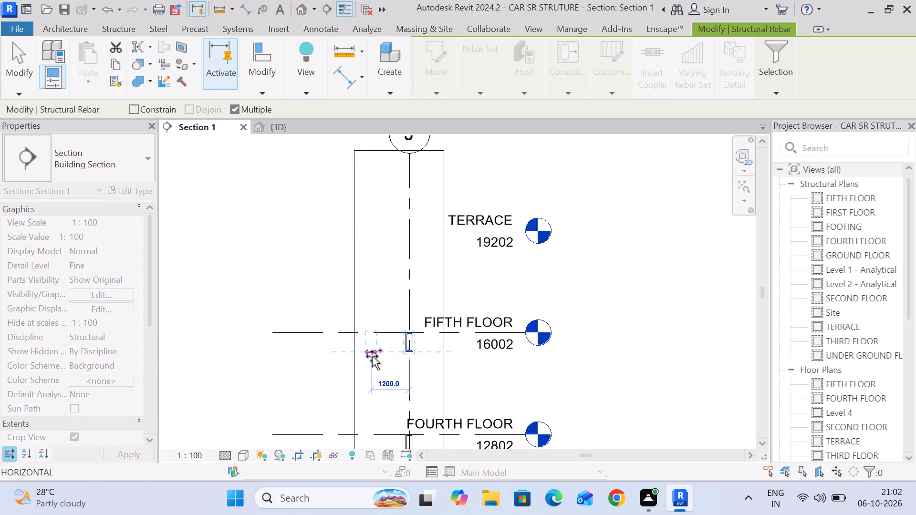
pyautogui.click(21, 67)
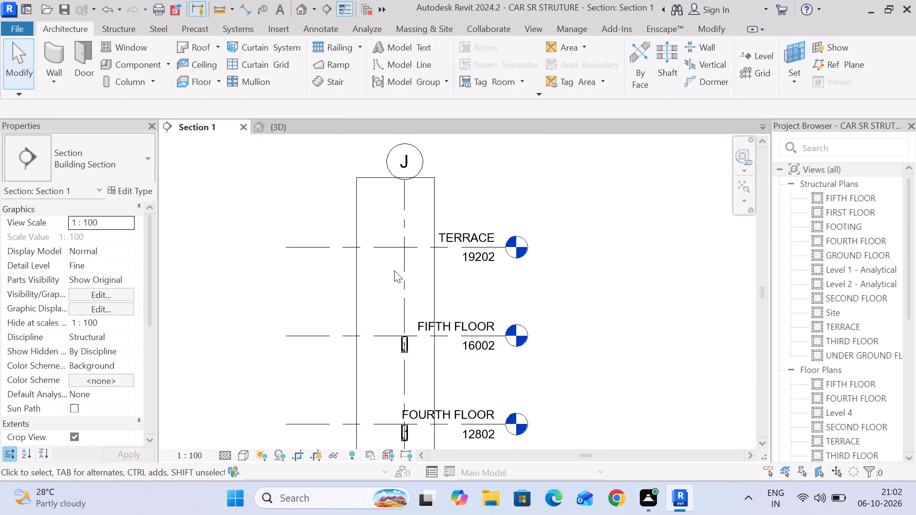
# In the 3D view, delete the short hooked 16M BEAM UPPER rebar set where the lower beam crosses the column.
pyautogui.click(286, 127)
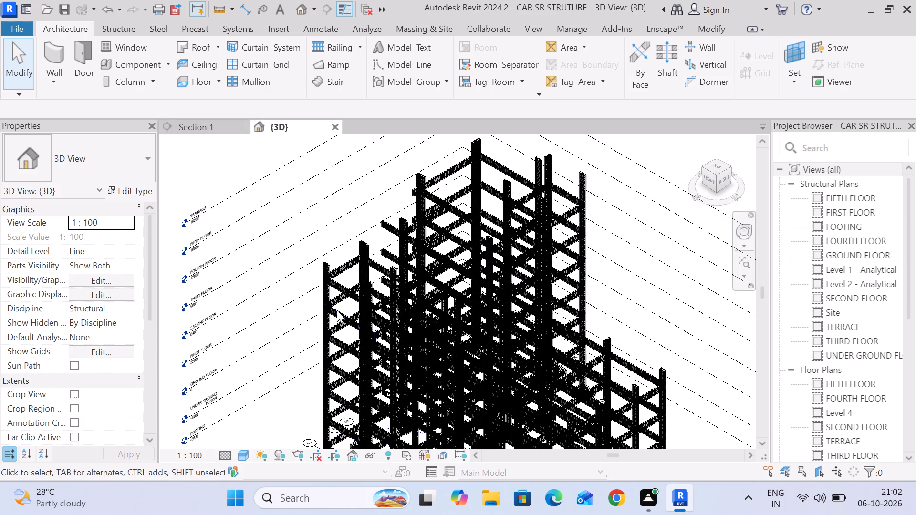
pyautogui.moveTo(514, 389); pyautogui.dragTo(397, 249, button='middle')
pyautogui.scroll(7, 536, 375)
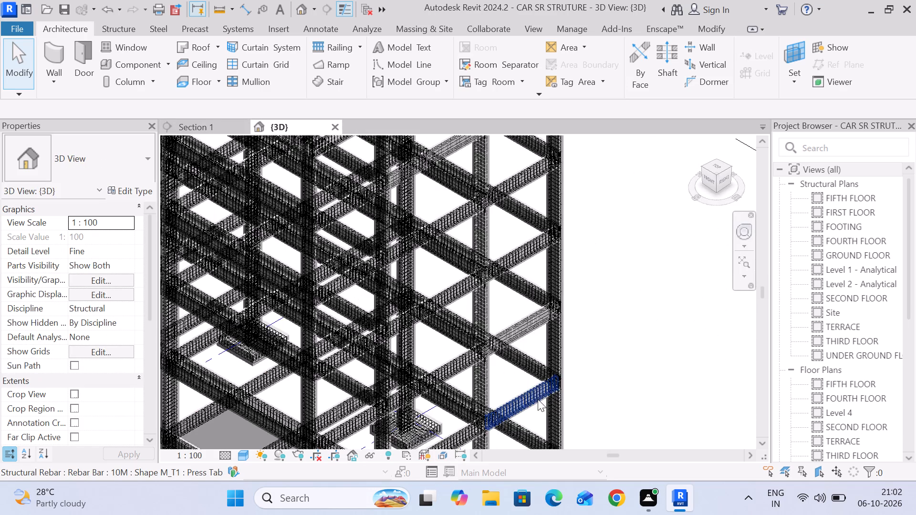
pyautogui.moveTo(535, 422); pyautogui.dragTo(519, 325, button='middle')
pyautogui.scroll(6, 484, 337)
pyautogui.moveTo(484, 376); pyautogui.dragTo(521, 348, button='middle')
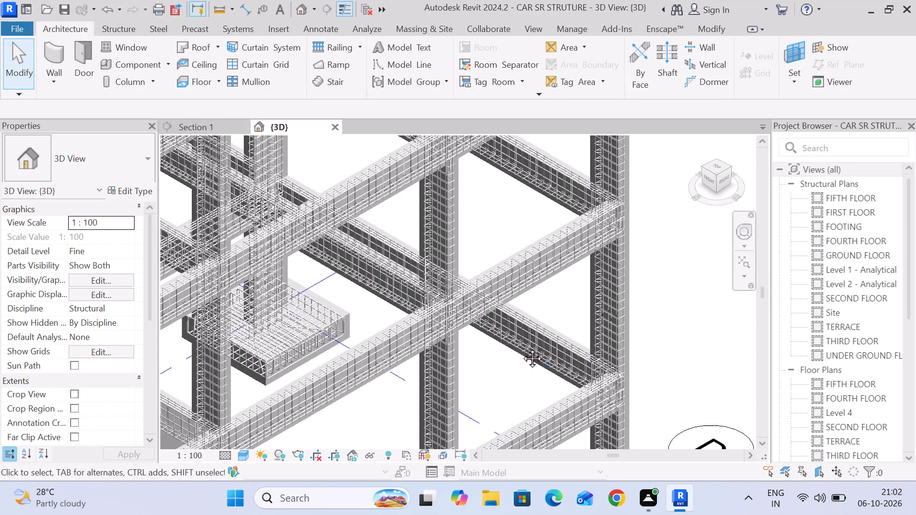
pyautogui.moveTo(521, 348); pyautogui.dragTo(543, 253, button='middle')
pyautogui.scroll(7, 503, 395)
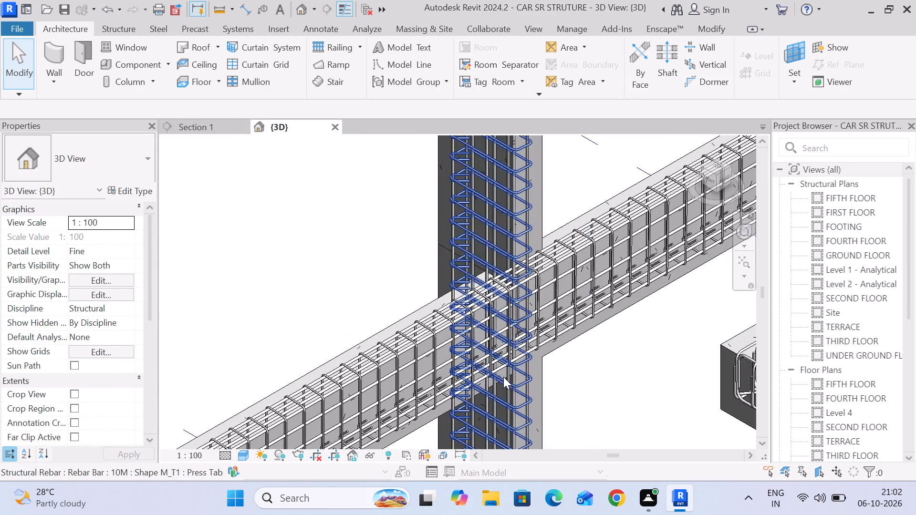
pyautogui.scroll(-6, 508, 376)
pyautogui.moveTo(546, 263); pyautogui.dragTo(511, 396, button='middle')
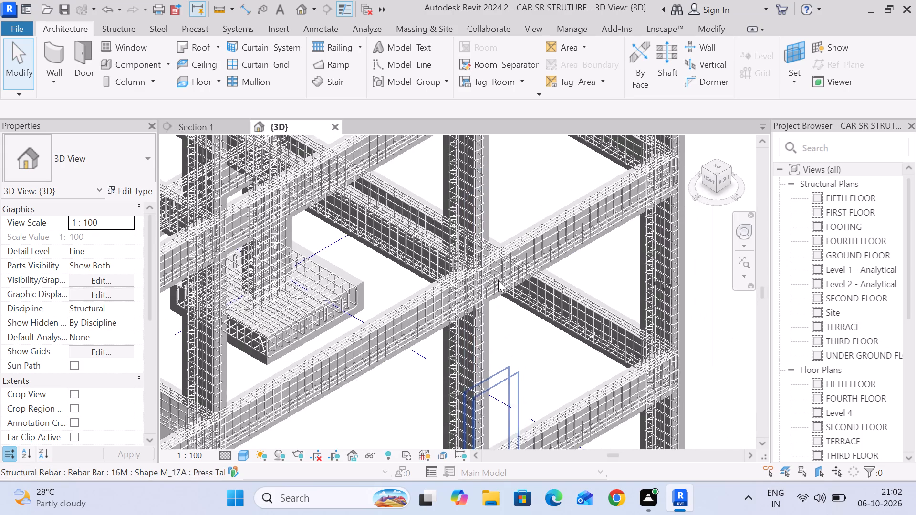
pyautogui.scroll(14, 498, 280)
pyautogui.moveTo(462, 188); pyautogui.dragTo(465, 262, button='middle')
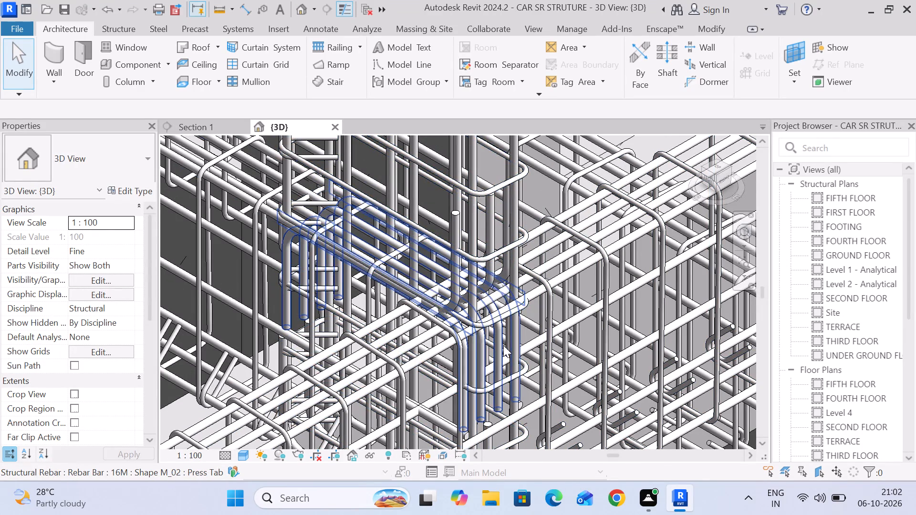
pyautogui.scroll(6, 493, 352)
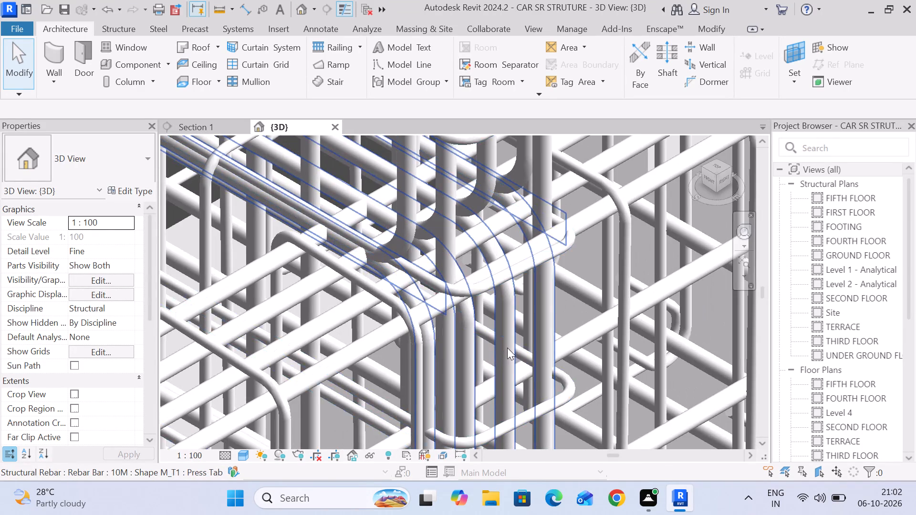
pyautogui.click(509, 350)
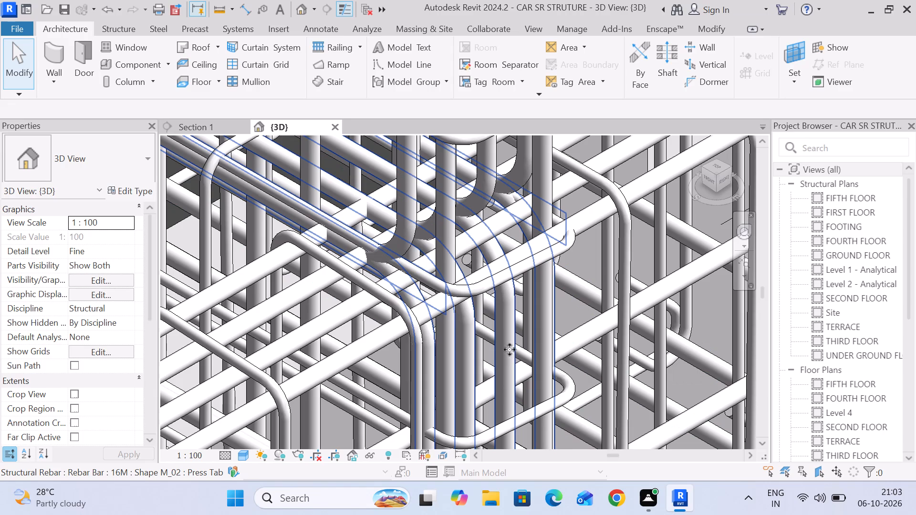
pyautogui.scroll(-5, 505, 352)
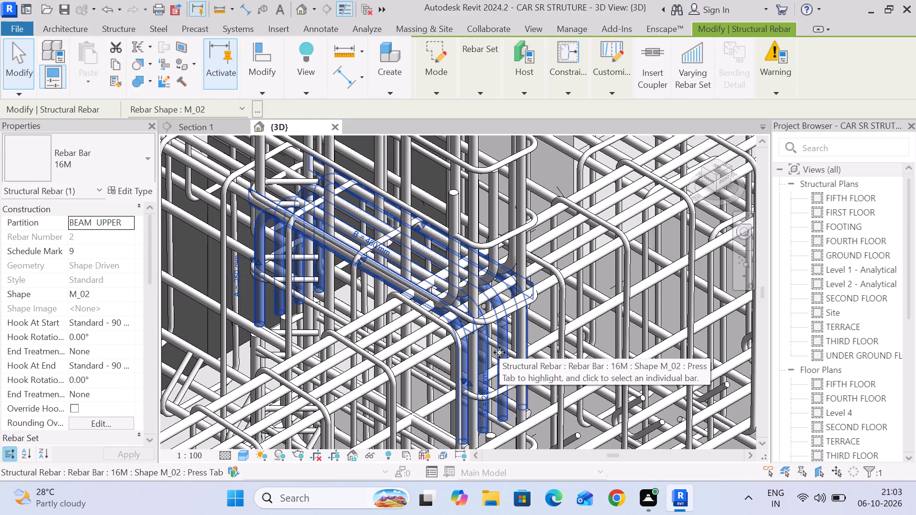
pyautogui.press('Delete')
# Flip the long 16M BEAM UPPER bars at this joint so their end hooks point downward.
pyautogui.click(451, 211)
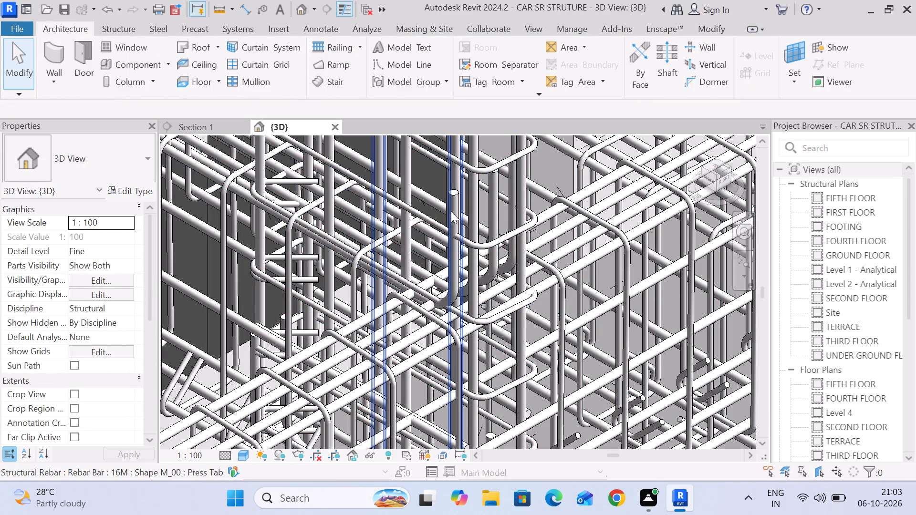
pyautogui.click(493, 206)
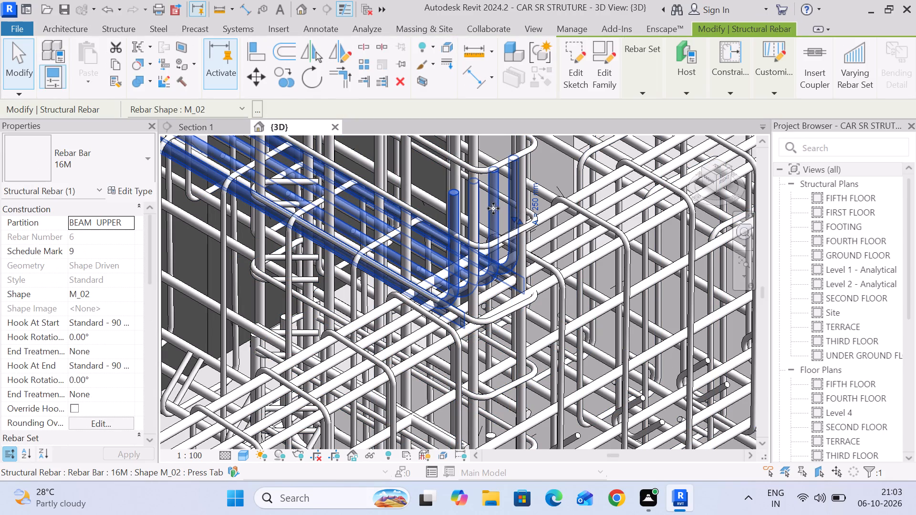
pyautogui.press('space')
# Delete the short hooked 16M M_02 rebar set at the bottom of the same beam-column joint.
pyautogui.moveTo(509, 358); pyautogui.dragTo(484, 226, button='middle')
pyautogui.moveTo(489, 334); pyautogui.dragTo(489, 263, button='middle')
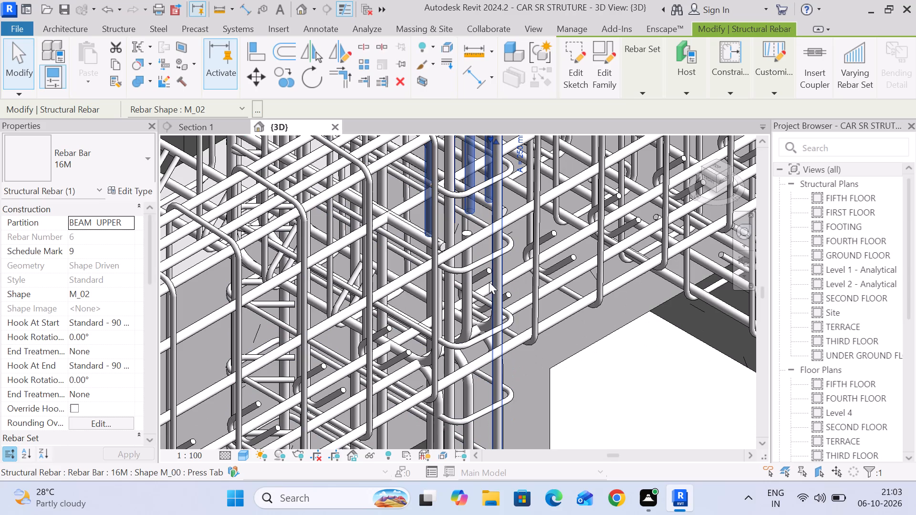
pyautogui.click(475, 302)
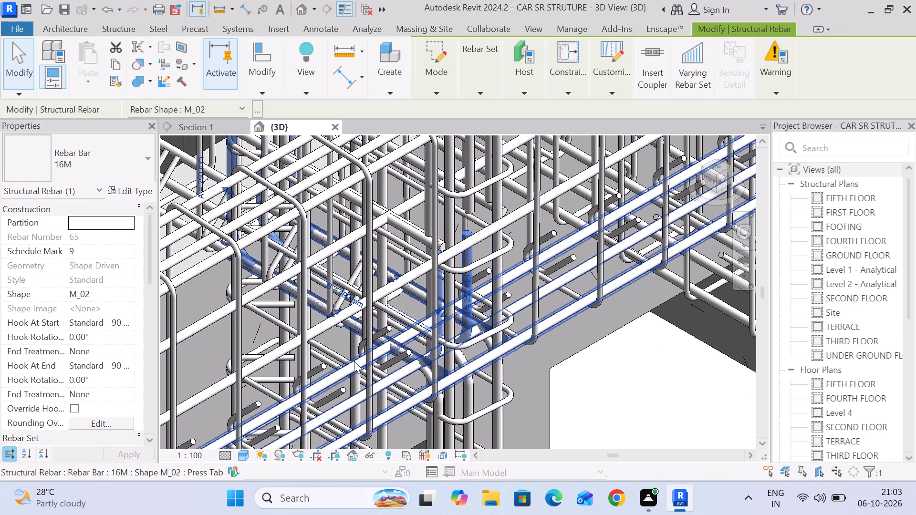
pyautogui.press('Delete')
# Flip the long 16M bottom bars of the beam so their end hooks point upward.
pyautogui.click(479, 399)
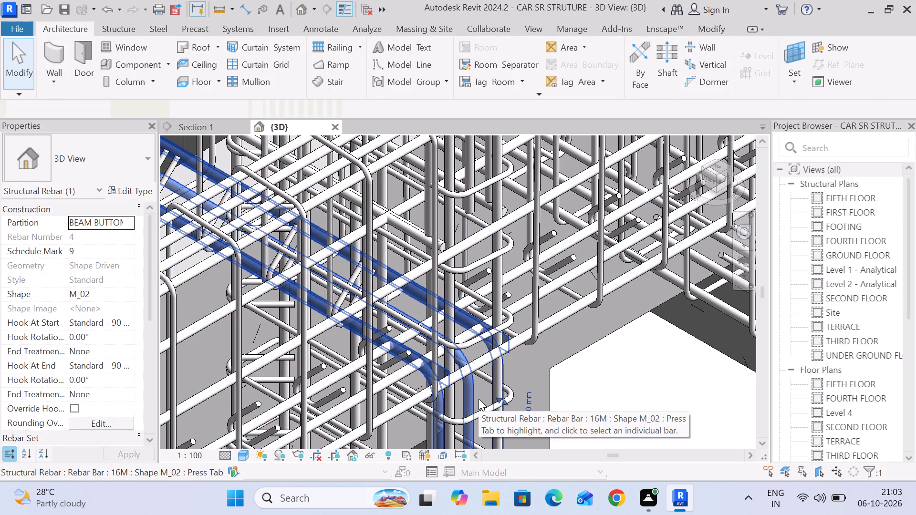
pyautogui.press('space')
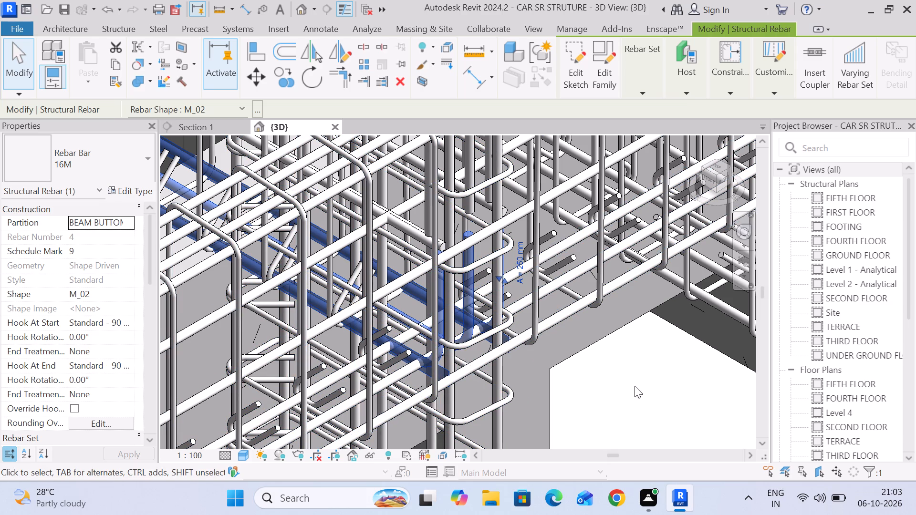
pyautogui.click(645, 412)
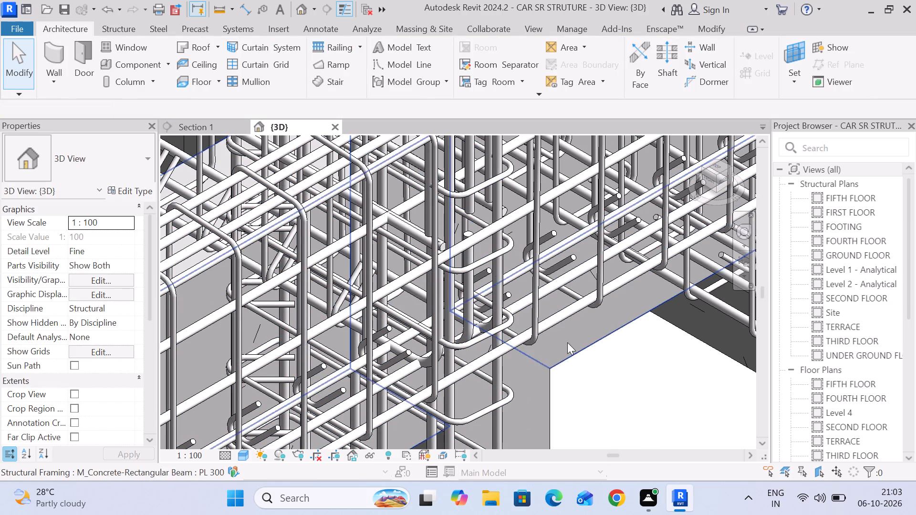
# Delete the straight 16M M_00 rebar set with no partition name that overlaps the BEAM MIDDLE bar at the beam-column joint.
pyautogui.scroll(4, 433, 197)
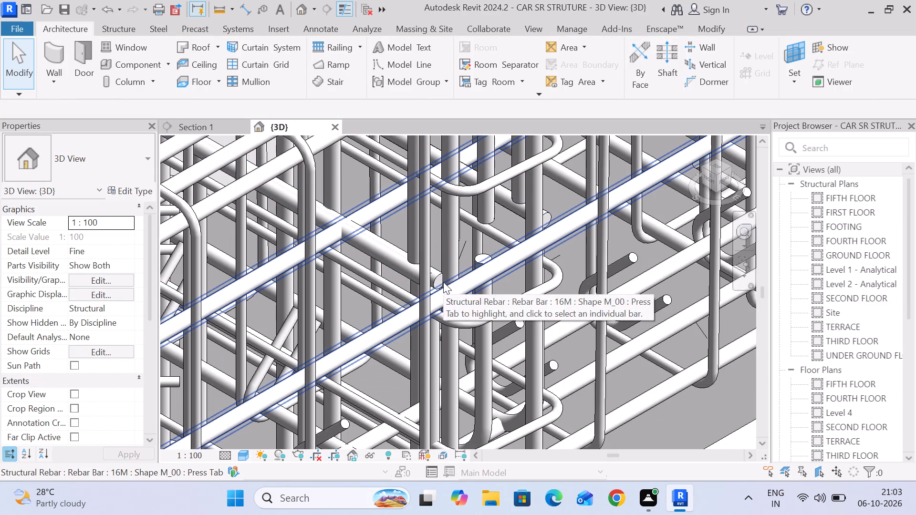
pyautogui.scroll(13, 443, 282)
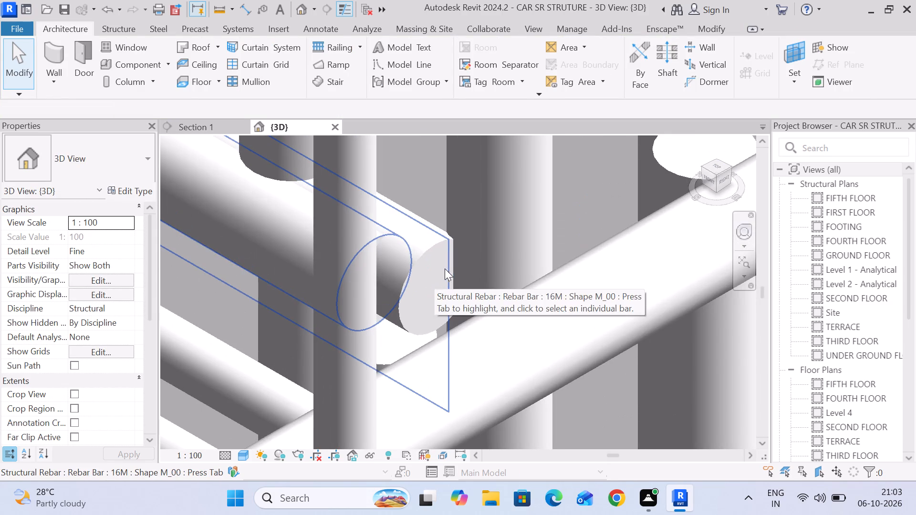
pyautogui.click(452, 248)
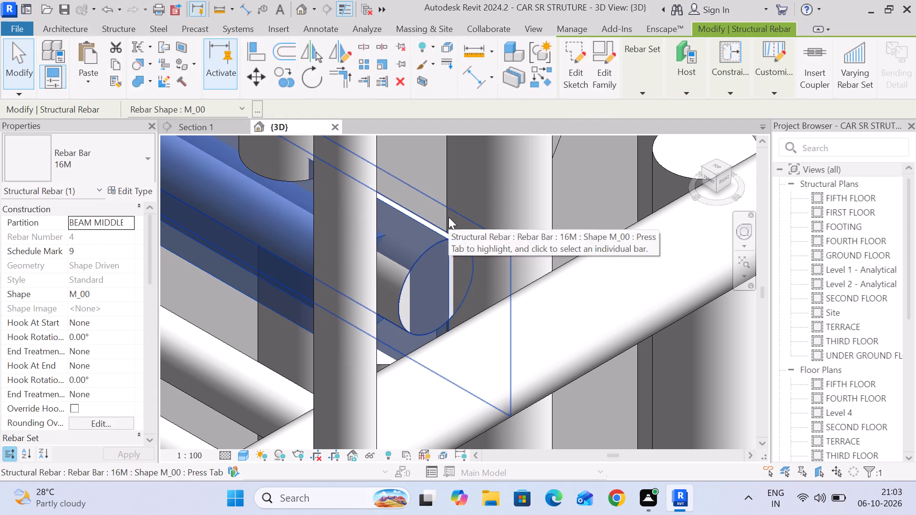
pyautogui.click(448, 216)
pyautogui.scroll(-6, 680, 188)
pyautogui.scroll(-5, 628, 345)
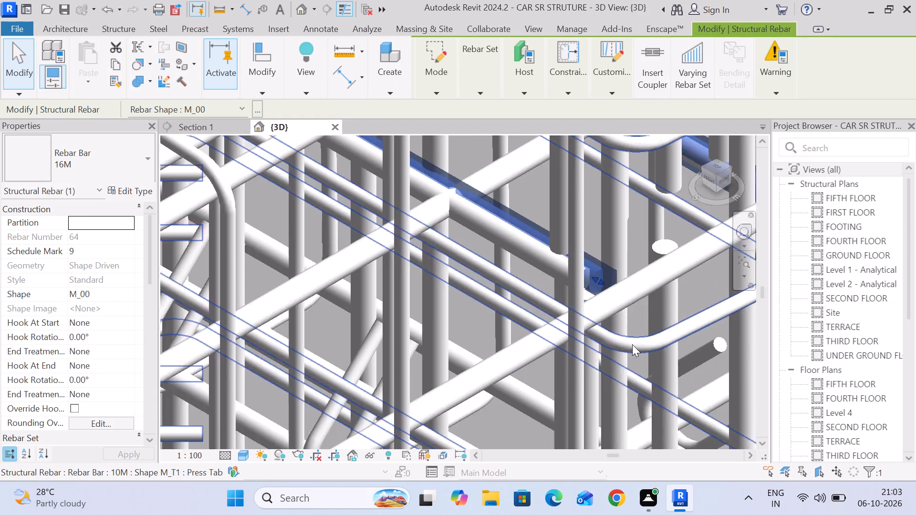
pyautogui.scroll(-6, 630, 344)
pyautogui.press('Delete')
pyautogui.scroll(-4, 608, 326)
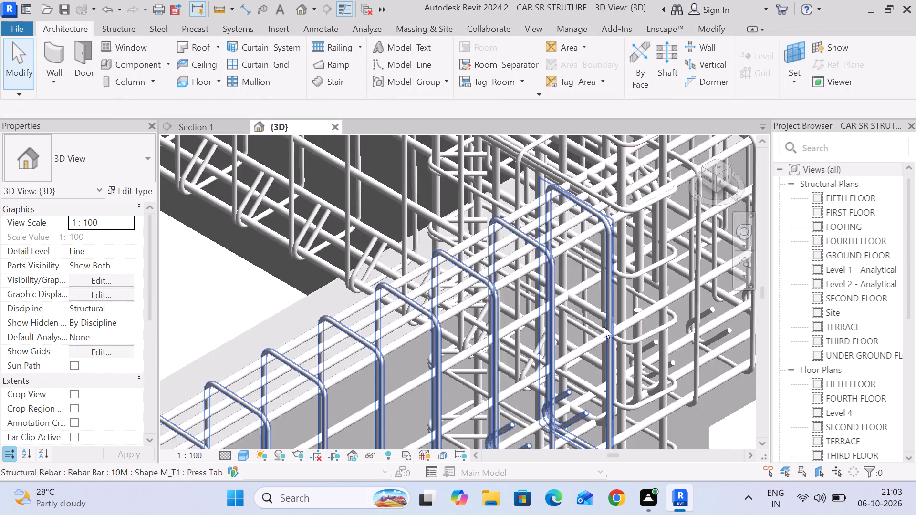
# Save the model with the corrected joint reinforcement.
pyautogui.scroll(-2, 604, 326)
pyautogui.moveTo(584, 326); pyautogui.dragTo(523, 292, button='middle')
pyautogui.click(673, 370)
pyautogui.scroll(-5, 676, 378)
pyautogui.moveTo(676, 381); pyautogui.dragTo(559, 281, button='middle')
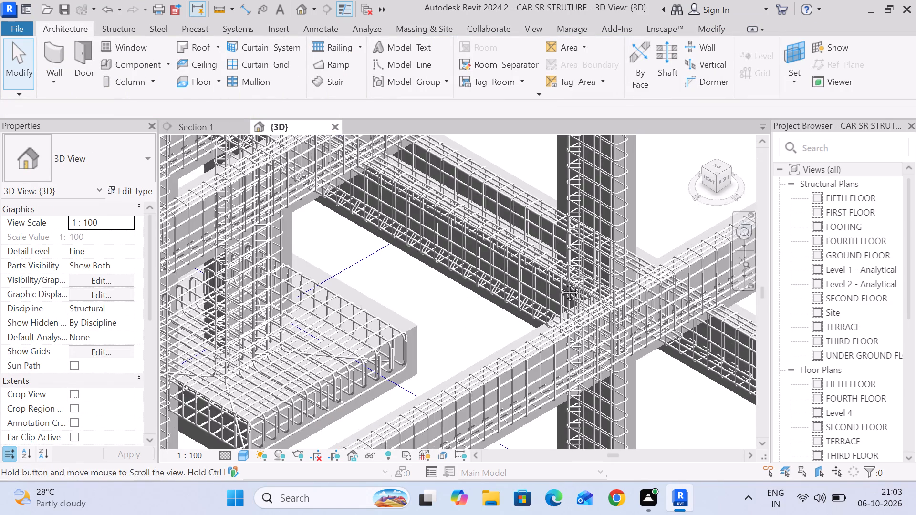
pyautogui.moveTo(559, 281); pyautogui.dragTo(531, 261, button='middle')
pyautogui.scroll(-4, 531, 267)
pyautogui.hotkey('ctrl', 's')
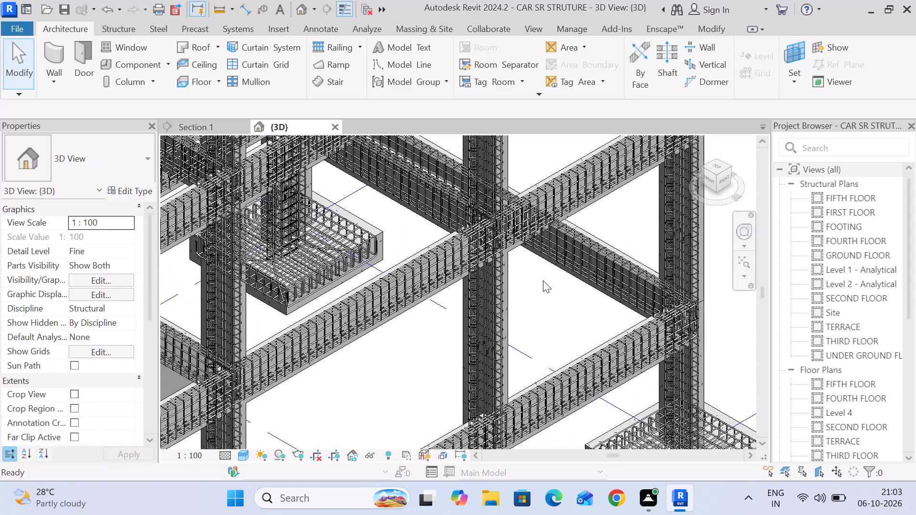
pyautogui.scroll(-5, 541, 289)
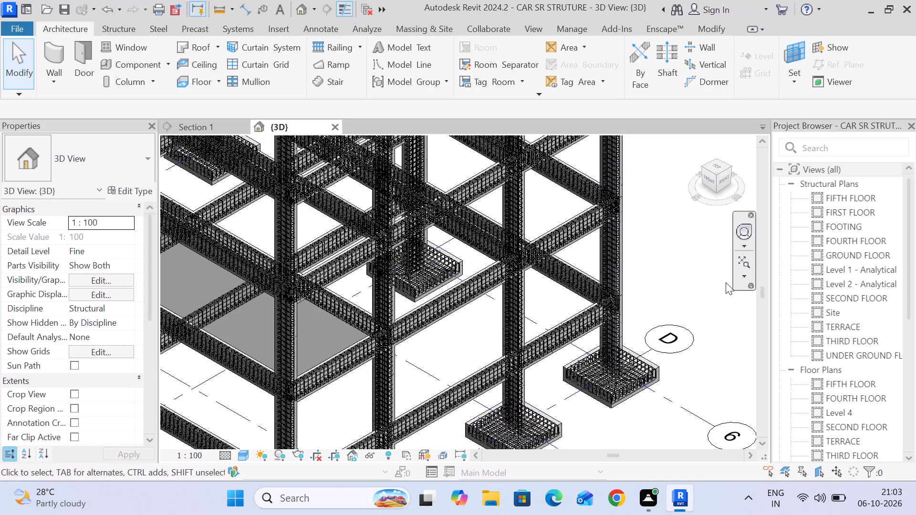
pyautogui.scroll(-3, 704, 273)
pyautogui.moveTo(700, 273); pyautogui.dragTo(586, 187, button='middle')
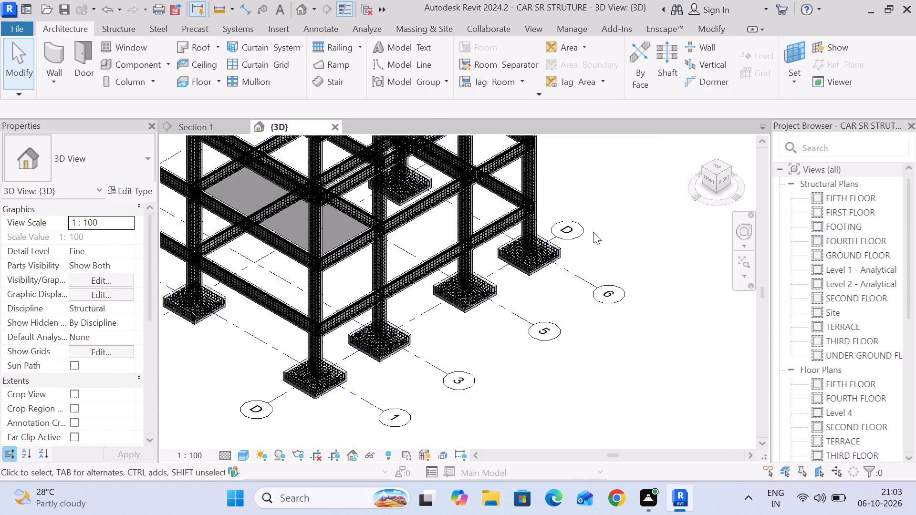
pyautogui.scroll(-8, 593, 232)
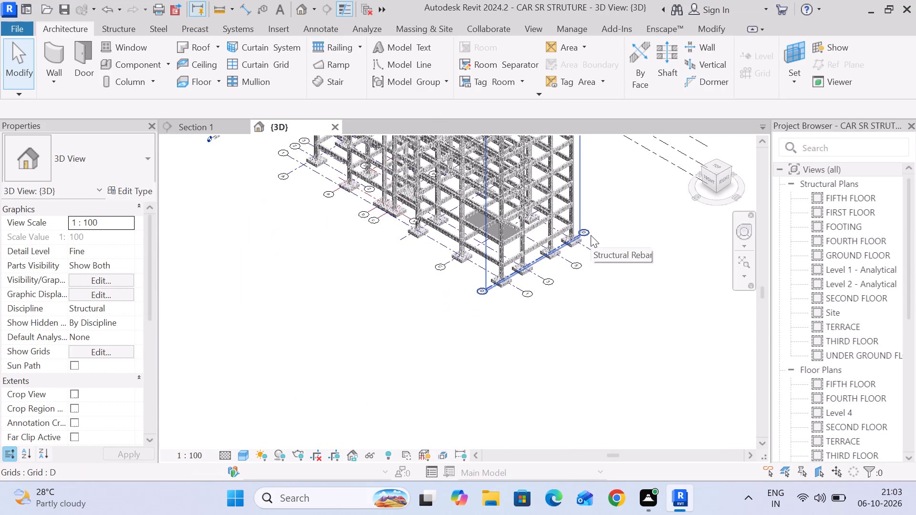
pyautogui.scroll(-3, 590, 237)
pyautogui.moveTo(614, 210); pyautogui.dragTo(617, 292, button='middle')
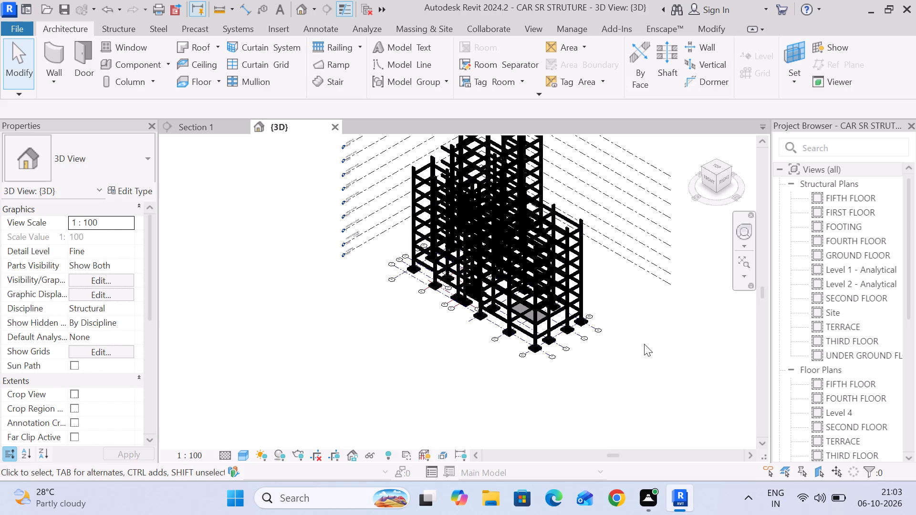
pyautogui.scroll(-5, 644, 344)
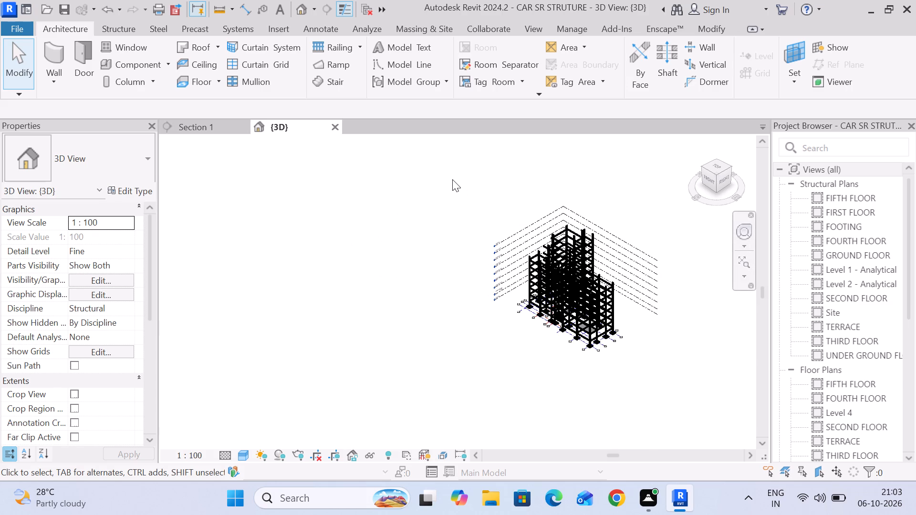
pyautogui.hotkey('ctrl', 's')
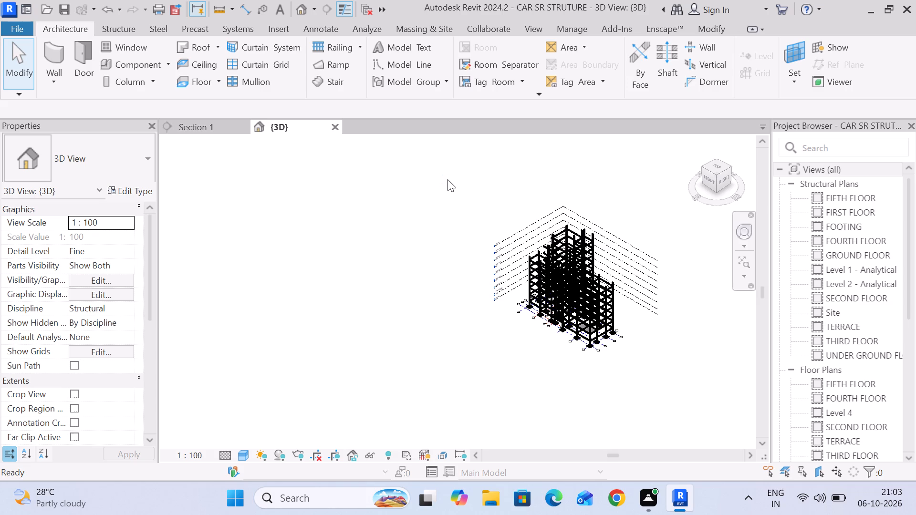
# Select the whole structure in the 3D view and review its element categories in the selection filter.
pyautogui.moveTo(448, 179); pyautogui.dragTo(598, 357)
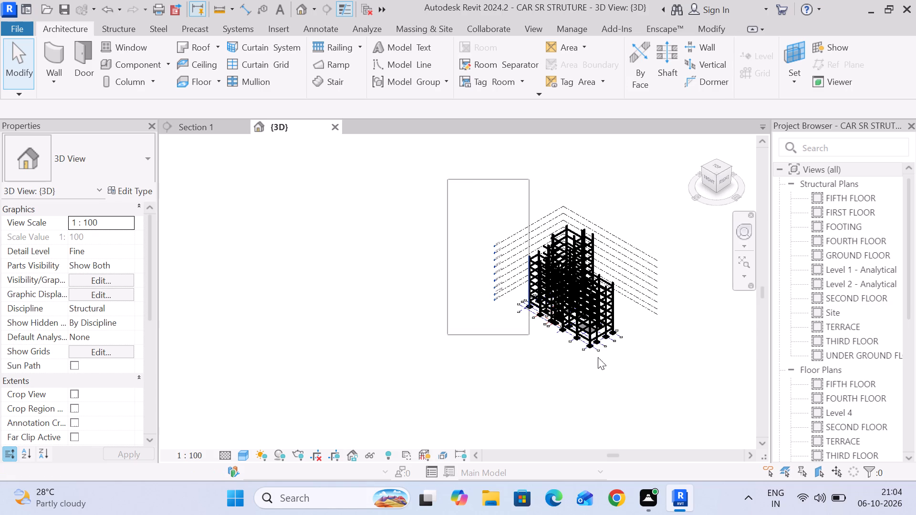
pyautogui.moveTo(598, 357); pyautogui.dragTo(686, 367)
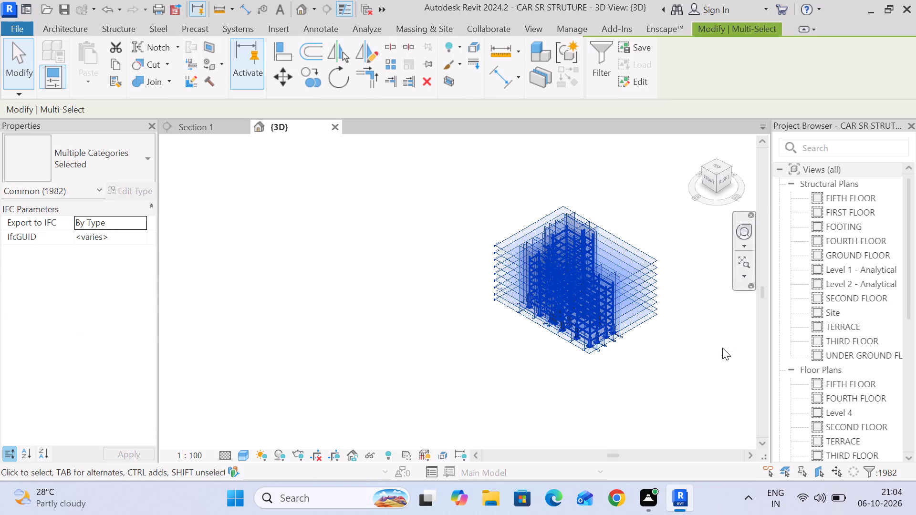
pyautogui.click(602, 58)
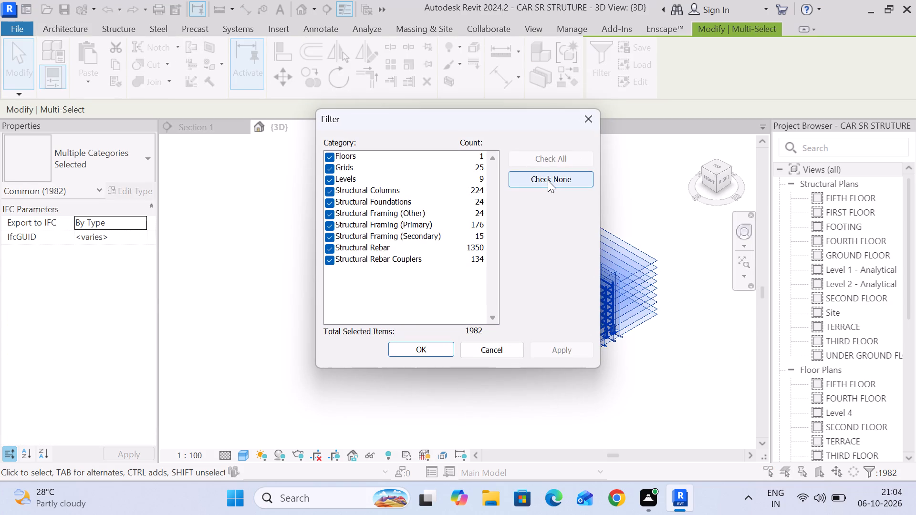
pyautogui.click(653, 209)
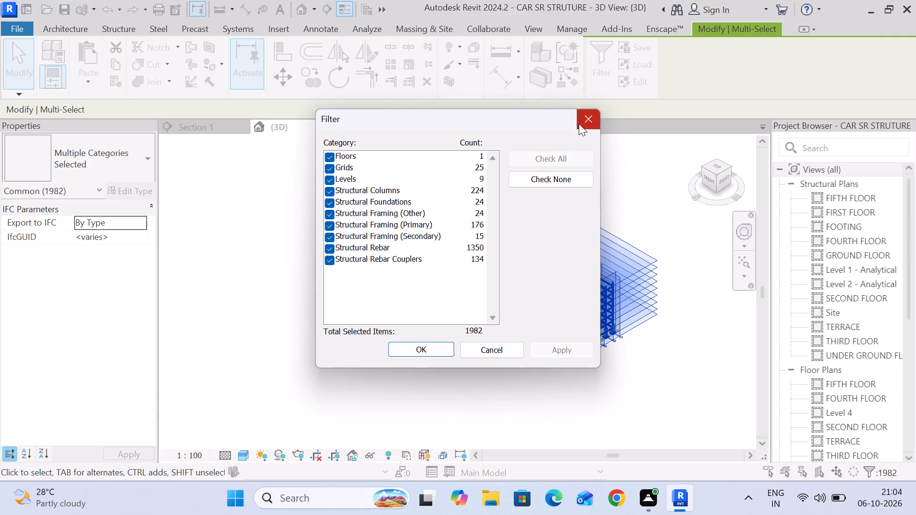
pyautogui.click(579, 124)
pyautogui.click(618, 172)
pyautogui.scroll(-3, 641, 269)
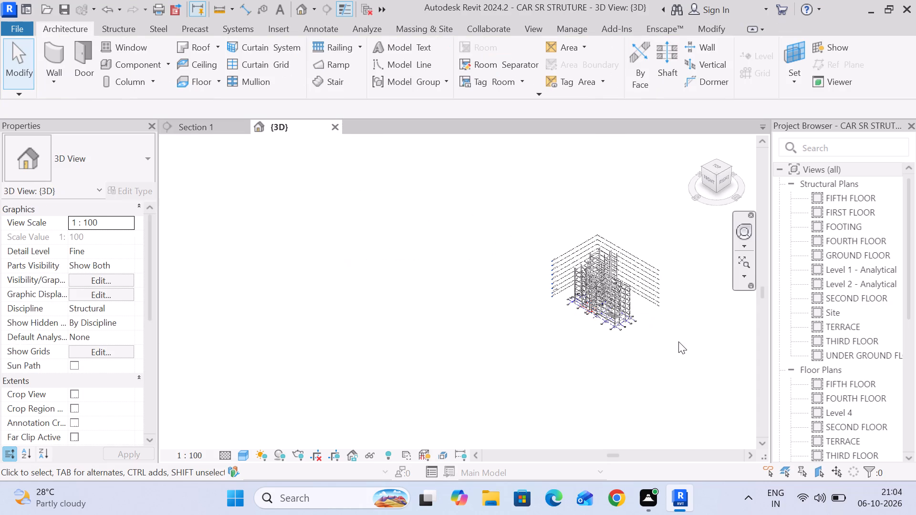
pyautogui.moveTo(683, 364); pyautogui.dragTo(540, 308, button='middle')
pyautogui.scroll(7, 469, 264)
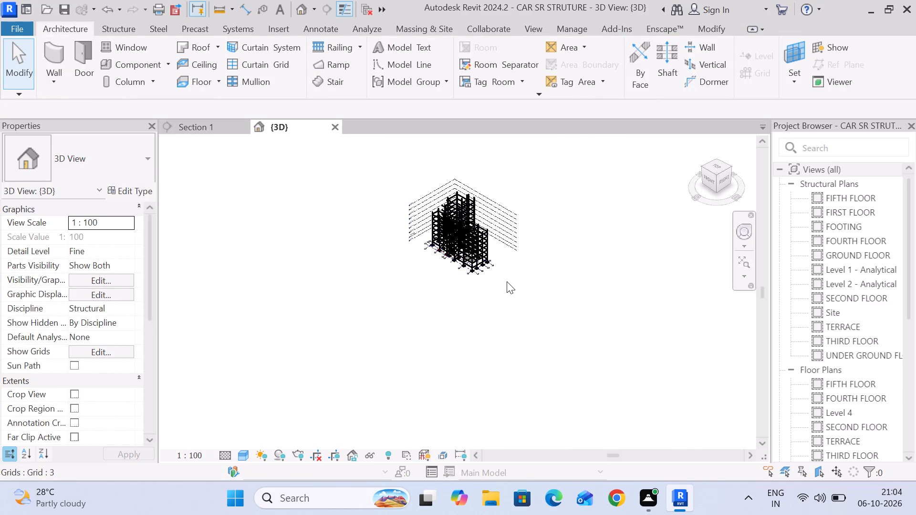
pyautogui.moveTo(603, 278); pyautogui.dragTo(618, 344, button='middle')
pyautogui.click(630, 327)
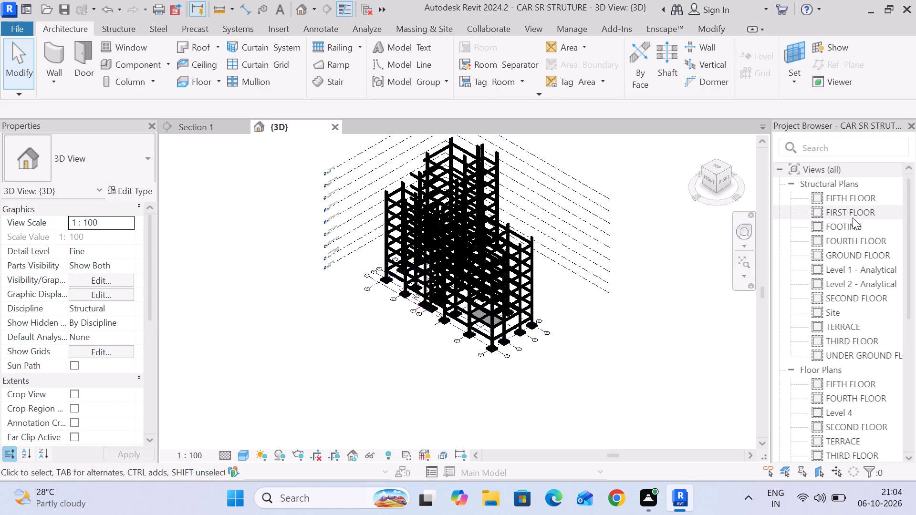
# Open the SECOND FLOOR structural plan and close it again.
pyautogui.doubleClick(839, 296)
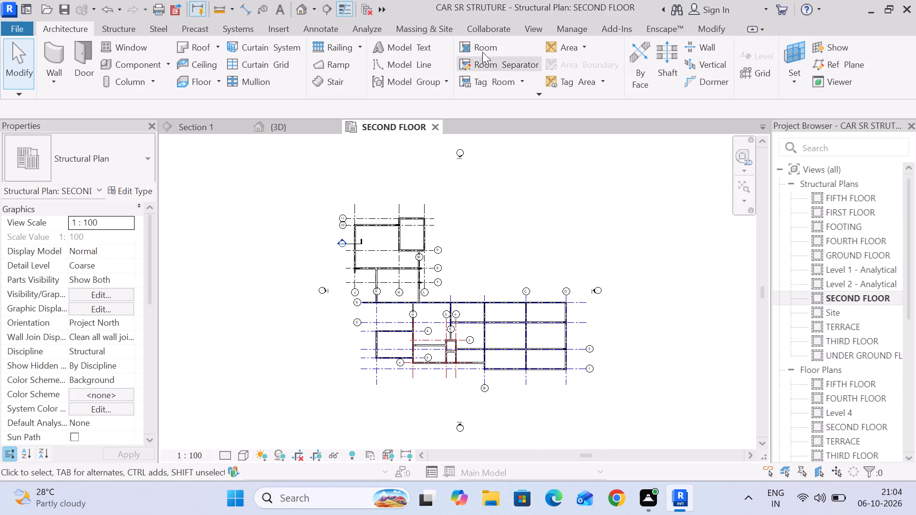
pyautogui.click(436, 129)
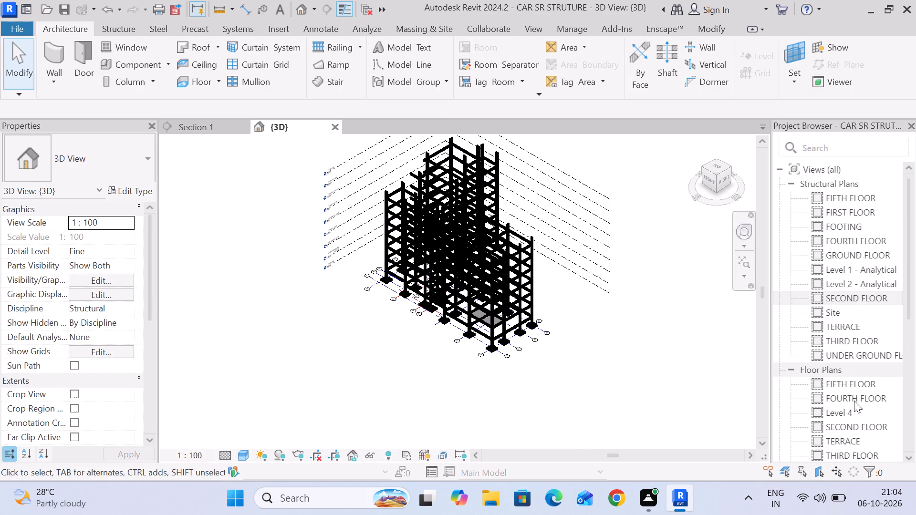
# Open the GROUND FLOOR structural plan at the slab between grids C–D and 1–3.
pyautogui.scroll(-2, 873, 417)
pyautogui.scroll(3, 859, 386)
pyautogui.doubleClick(851, 255)
pyautogui.moveTo(638, 387); pyautogui.dragTo(640, 359, button='middle')
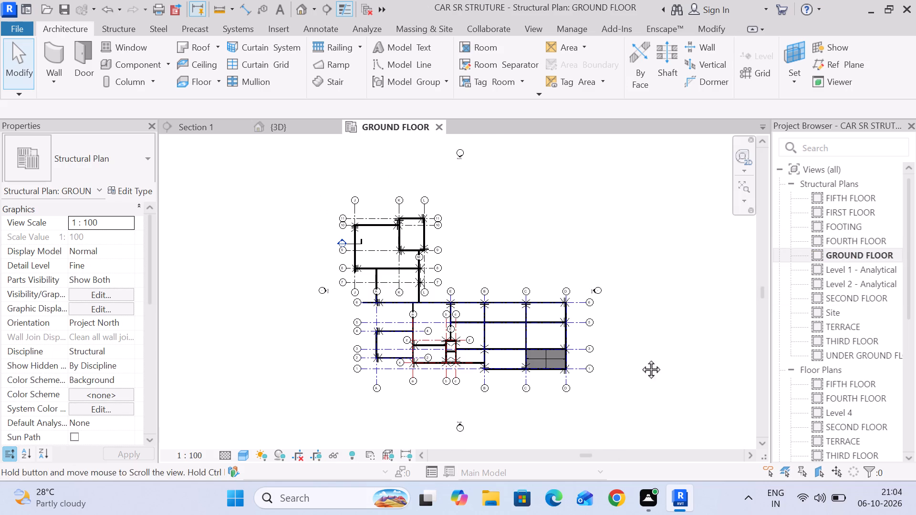
pyautogui.moveTo(640, 359); pyautogui.dragTo(644, 303, button='middle')
pyautogui.scroll(6, 515, 259)
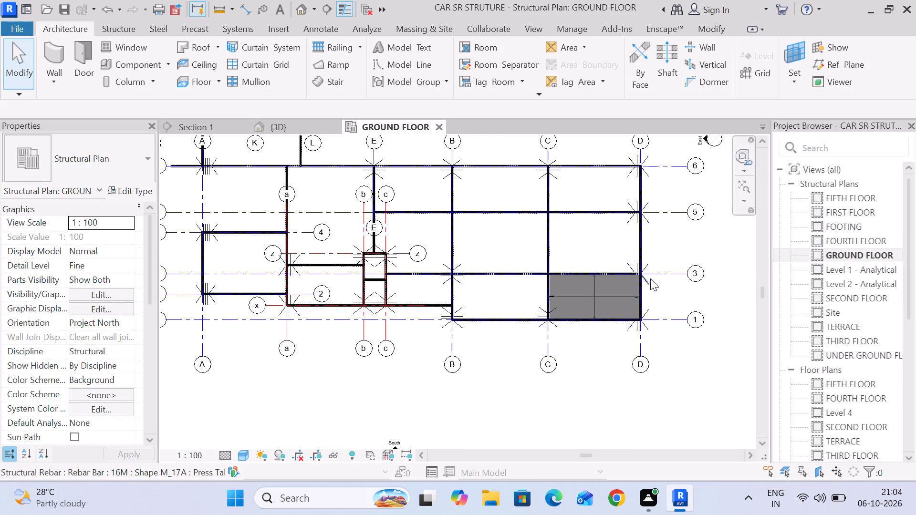
pyautogui.moveTo(652, 275); pyautogui.dragTo(587, 257, button='middle')
pyautogui.click(685, 288)
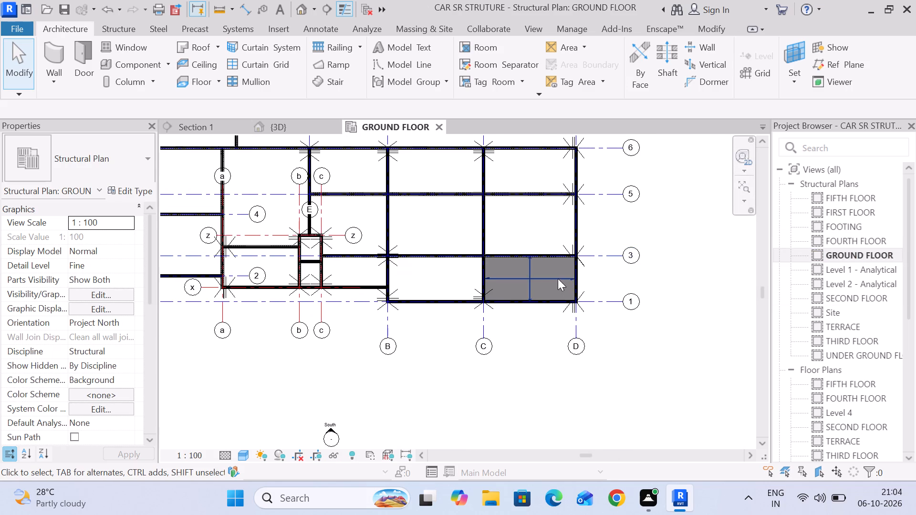
# Set the structure layer thickness of the Generic 300mm floor type used by the grid C–D, 1–3 slab to 6".
pyautogui.click(551, 293)
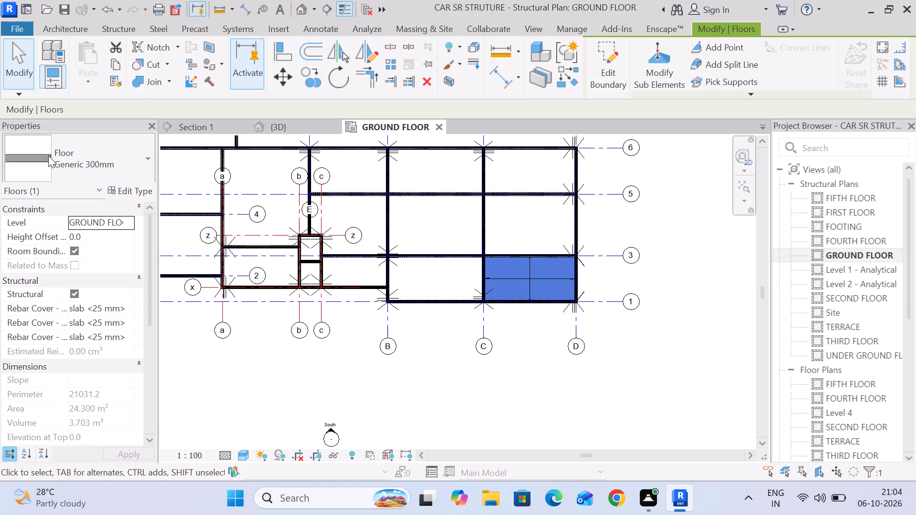
pyautogui.click(118, 186)
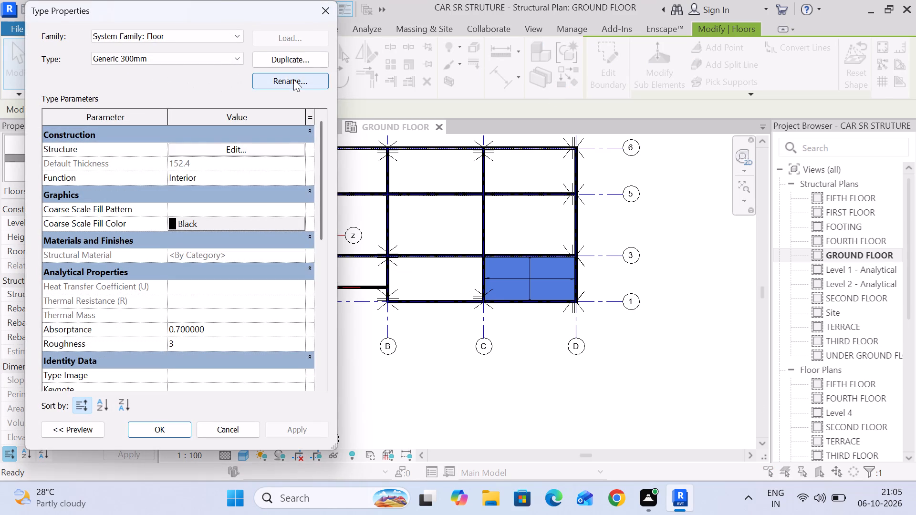
pyautogui.click(233, 152)
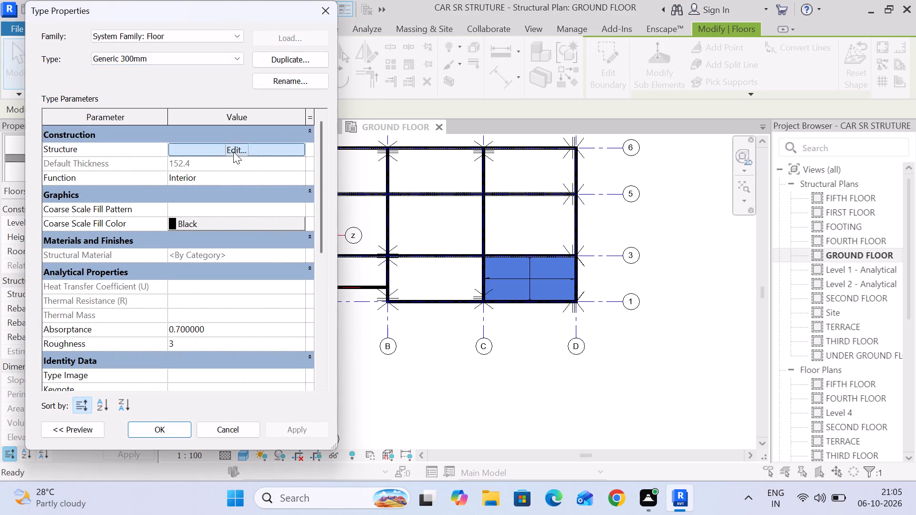
pyautogui.click(191, 181)
pyautogui.moveTo(191, 181); pyautogui.dragTo(144, 181)
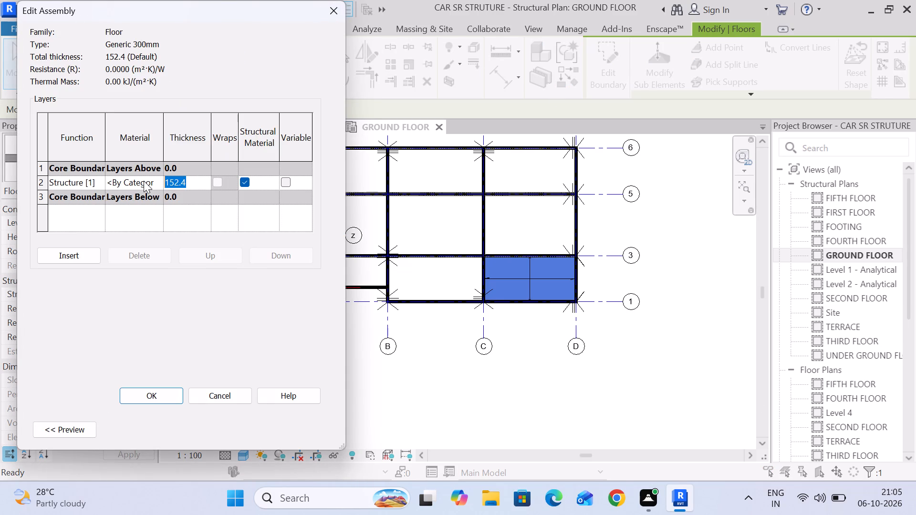
pyautogui.press('6')
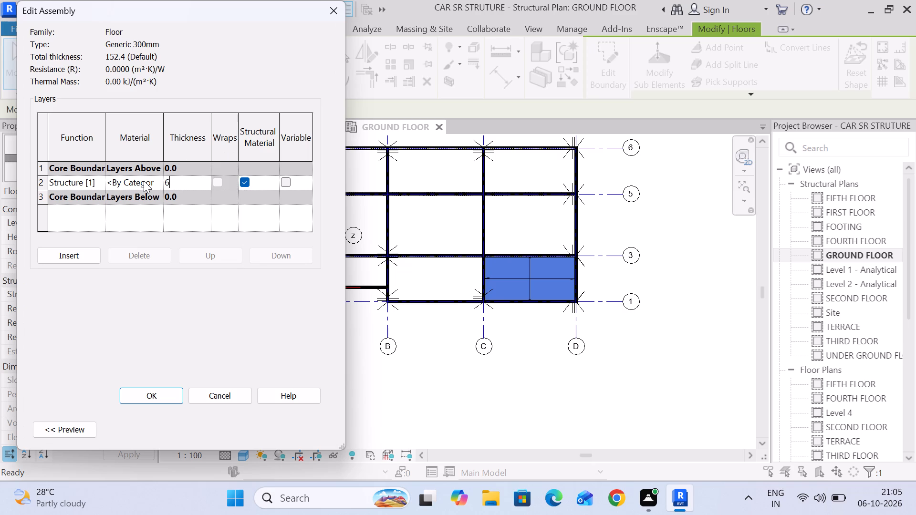
pyautogui.hotkey('shift', '"')
pyautogui.press('Return')
# Assign the Concrete, Sand/Cement Screed material to the structure layer of the Generic 300mm floor type.
pyautogui.click(162, 182)
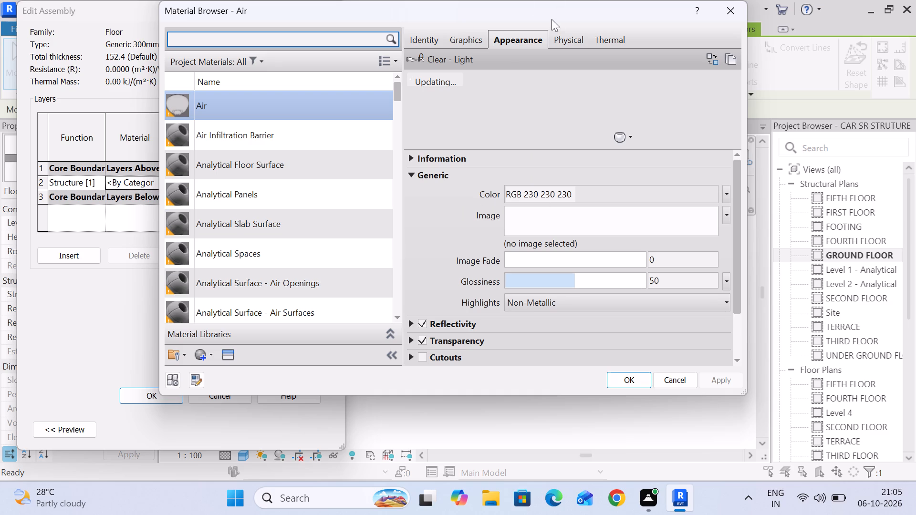
pyautogui.click(263, 41)
pyautogui.write('con')
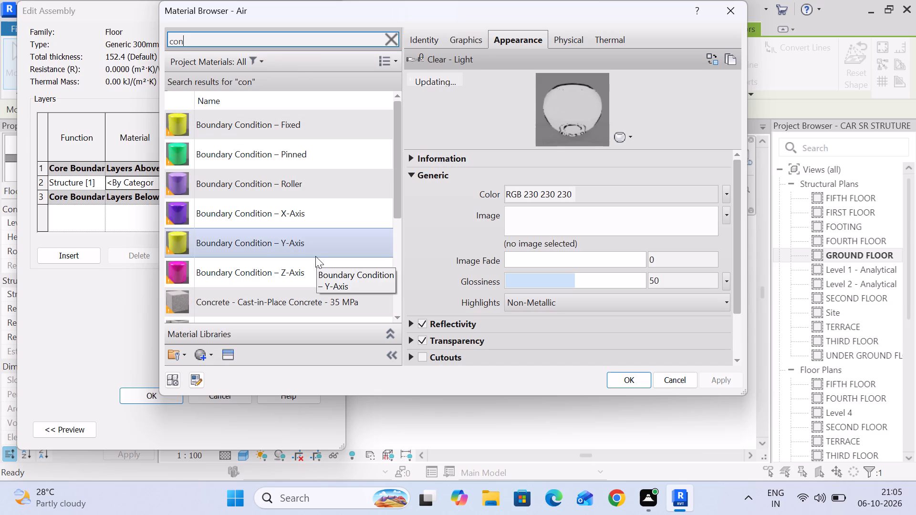
pyautogui.write('cre')
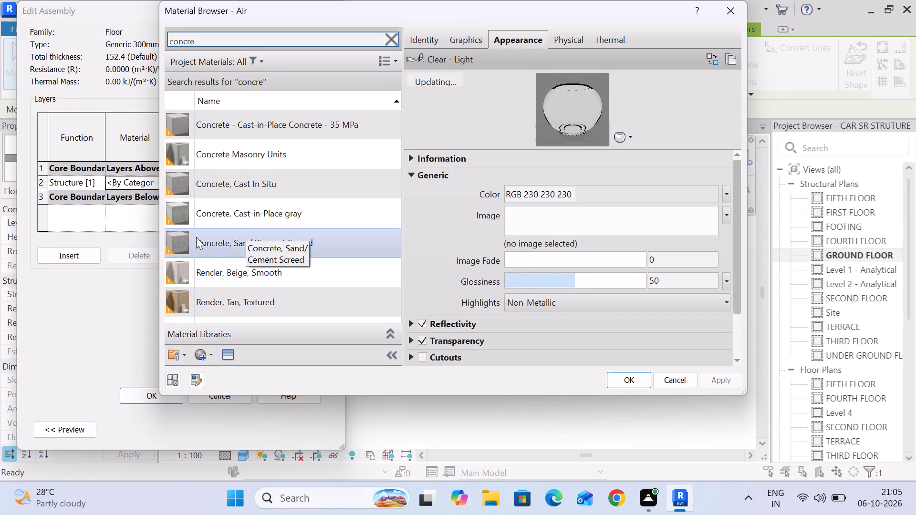
pyautogui.click(225, 238)
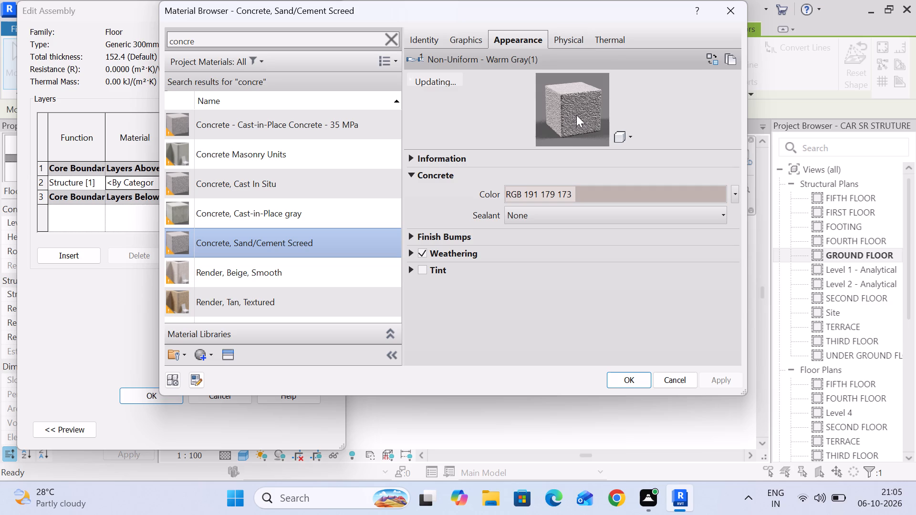
pyautogui.click(442, 31)
pyautogui.click(453, 40)
pyautogui.click(513, 80)
pyautogui.click(520, 39)
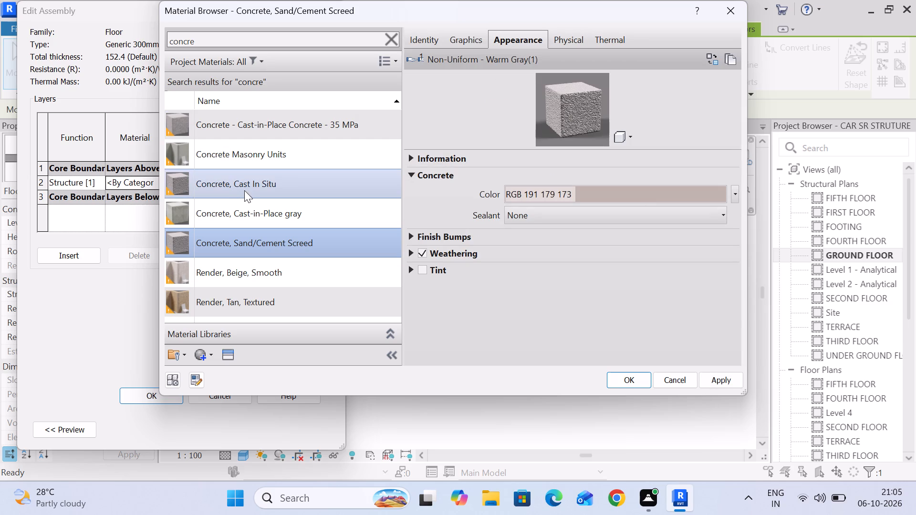
pyautogui.scroll(-2, 259, 195)
pyautogui.scroll(-4, 236, 254)
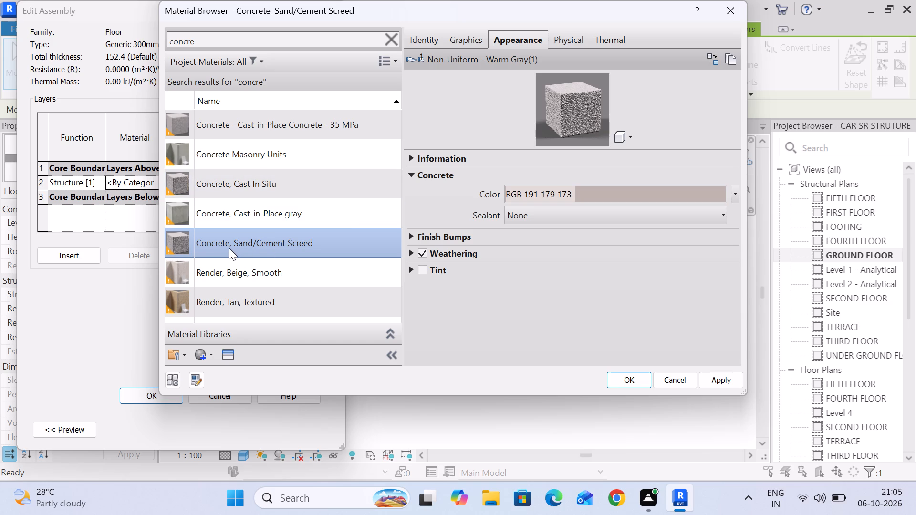
pyautogui.scroll(5, 229, 247)
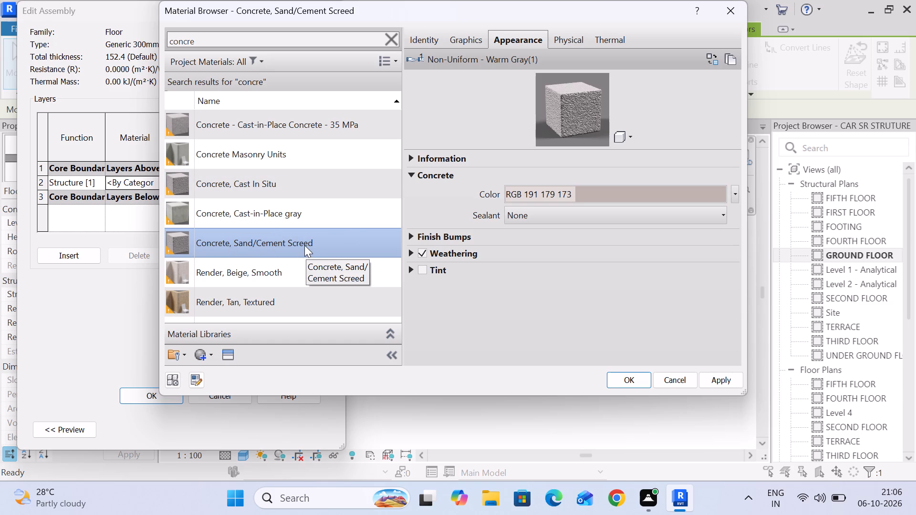
pyautogui.scroll(-5, 285, 229)
pyautogui.scroll(4, 281, 227)
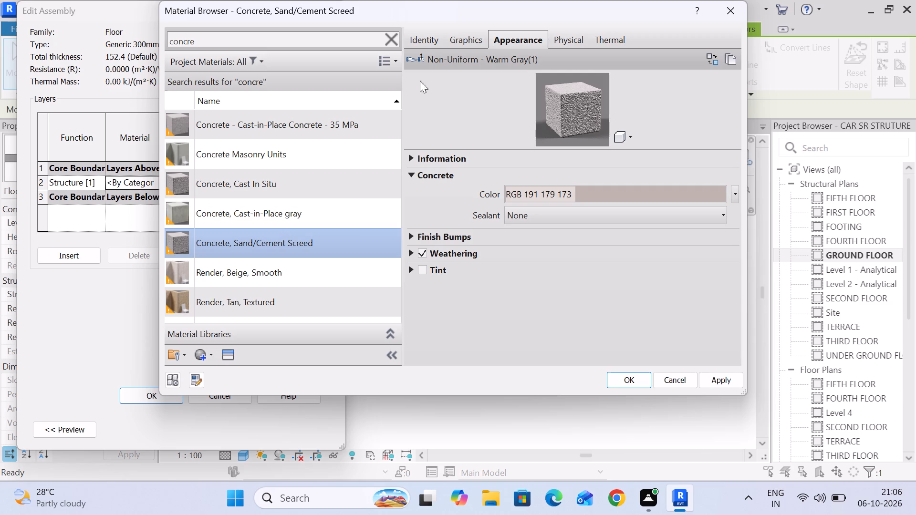
pyautogui.click(725, 381)
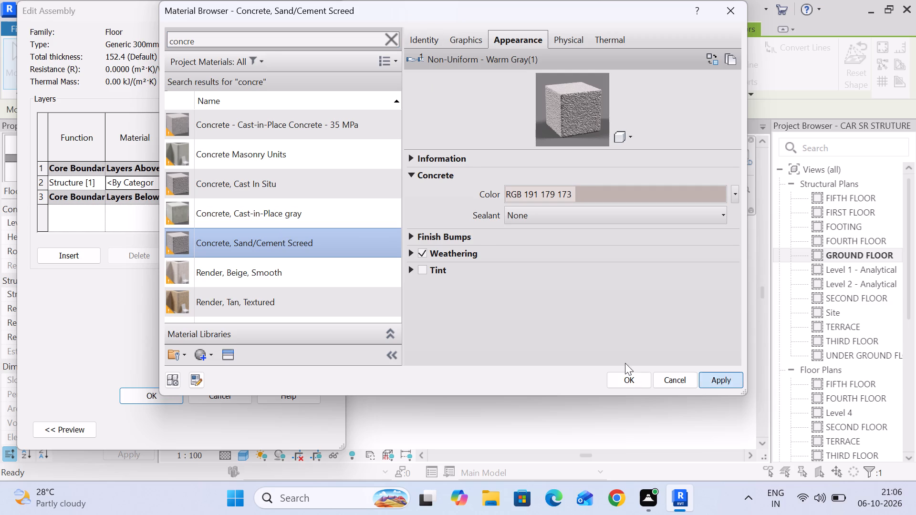
pyautogui.click(629, 378)
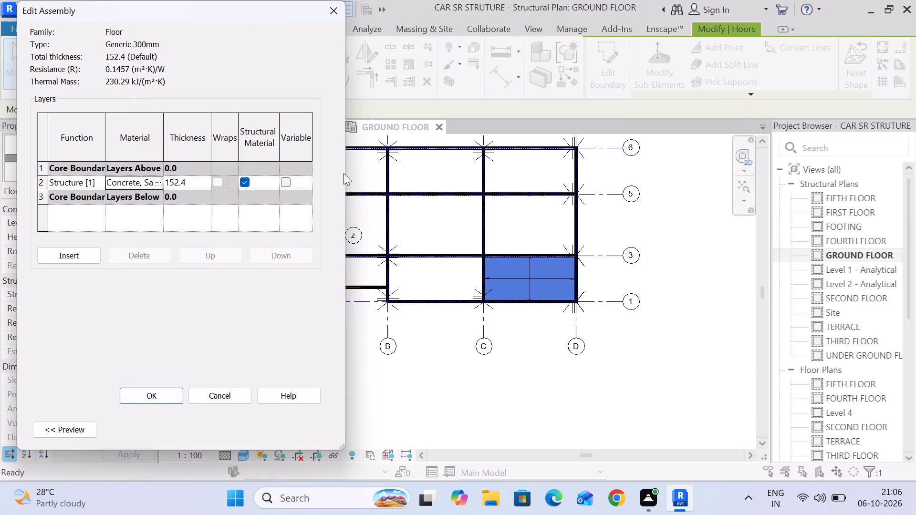
pyautogui.click(152, 393)
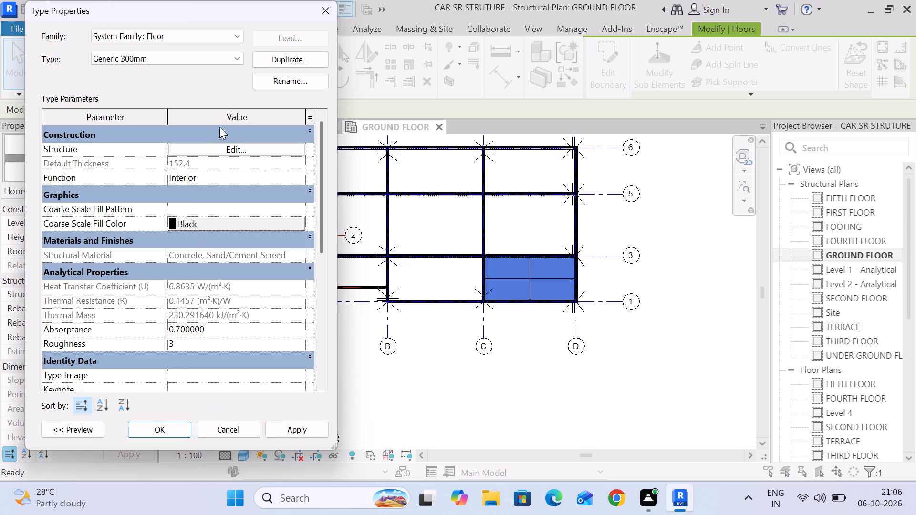
# Rename the Generic 300mm floor type as slab f1 and apply the type changes to the selected slab.
pyautogui.click(269, 79)
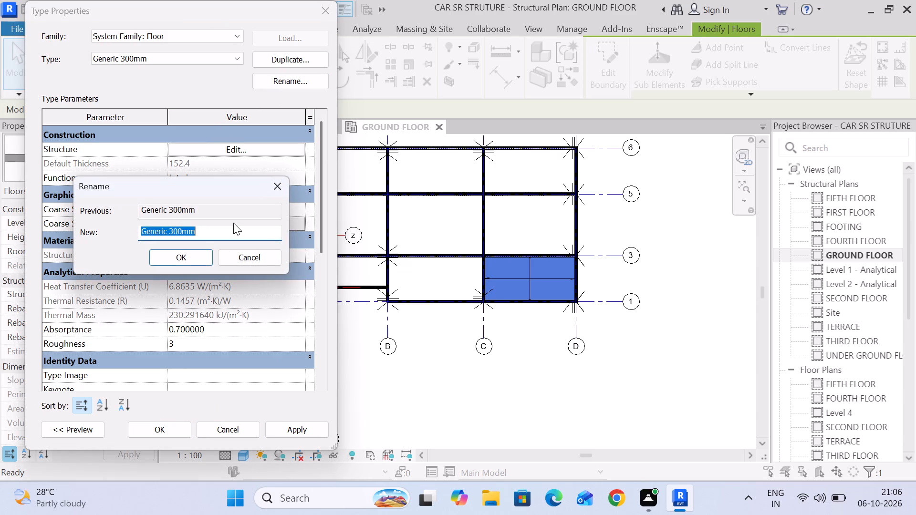
pyautogui.write('sl')
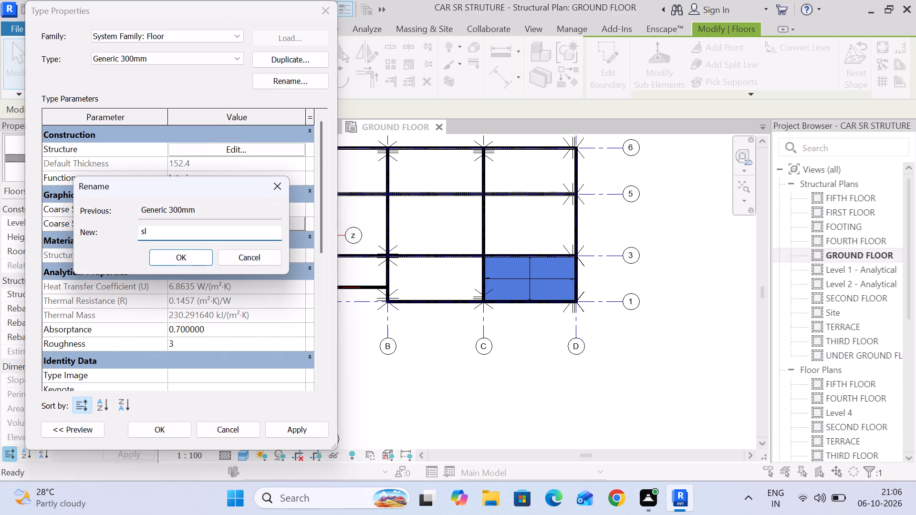
pyautogui.press('a')
pyautogui.write('d')
pyautogui.press('space')
pyautogui.press('BackSpace')
pyautogui.press('BackSpace')
pyautogui.press('b')
pyautogui.press('space')
pyautogui.press('f')
pyautogui.press('1')
pyautogui.click(185, 261)
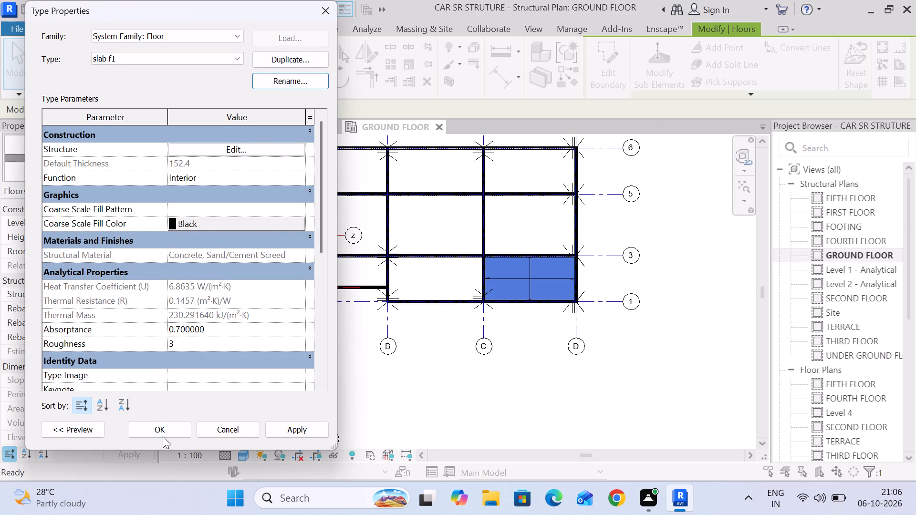
pyautogui.click(287, 432)
pyautogui.click(176, 427)
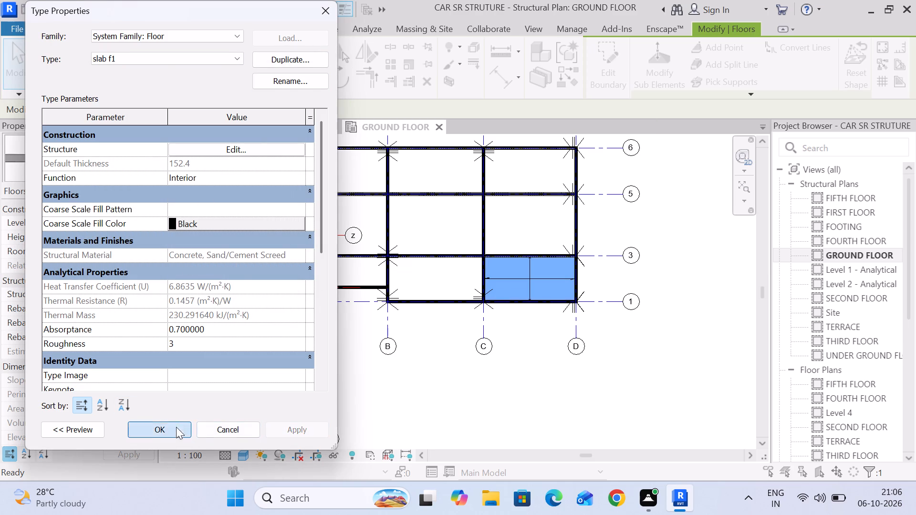
pyautogui.click(542, 371)
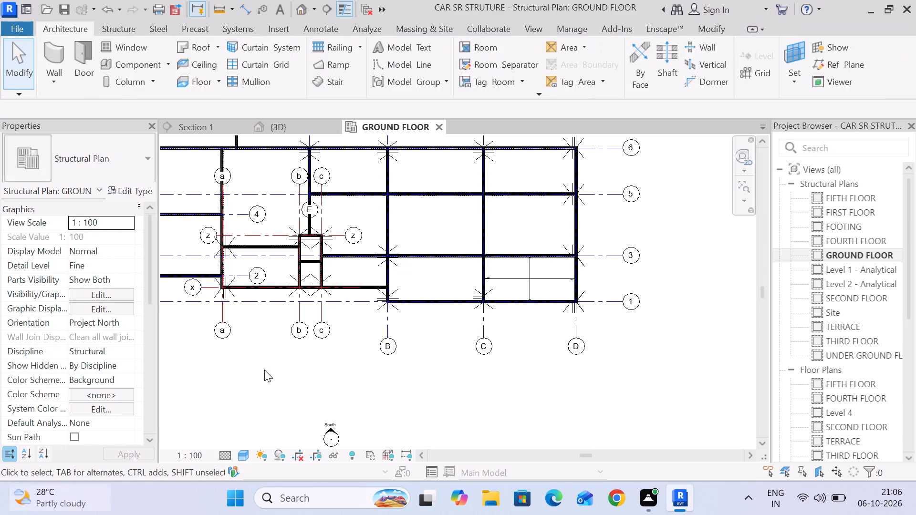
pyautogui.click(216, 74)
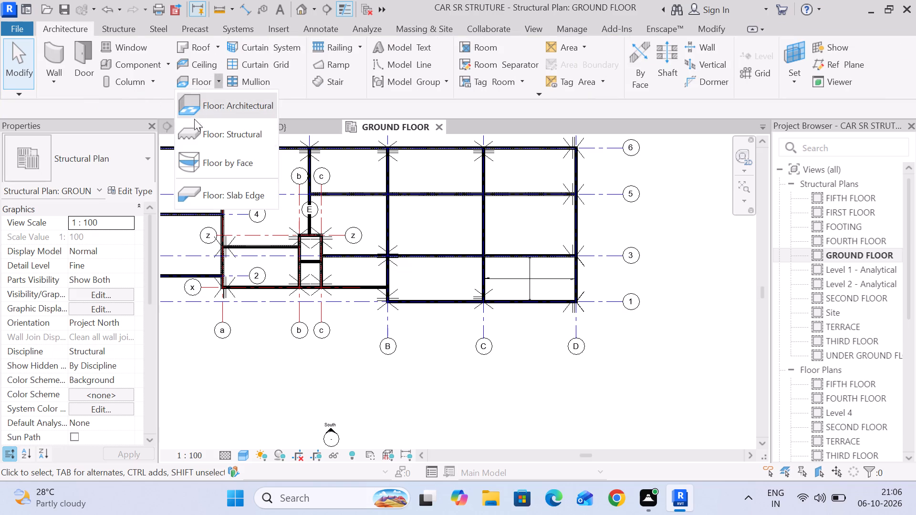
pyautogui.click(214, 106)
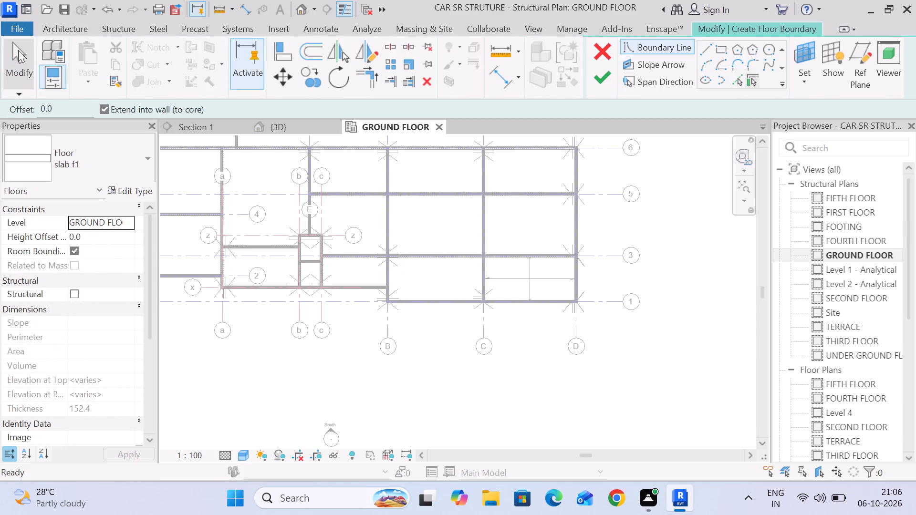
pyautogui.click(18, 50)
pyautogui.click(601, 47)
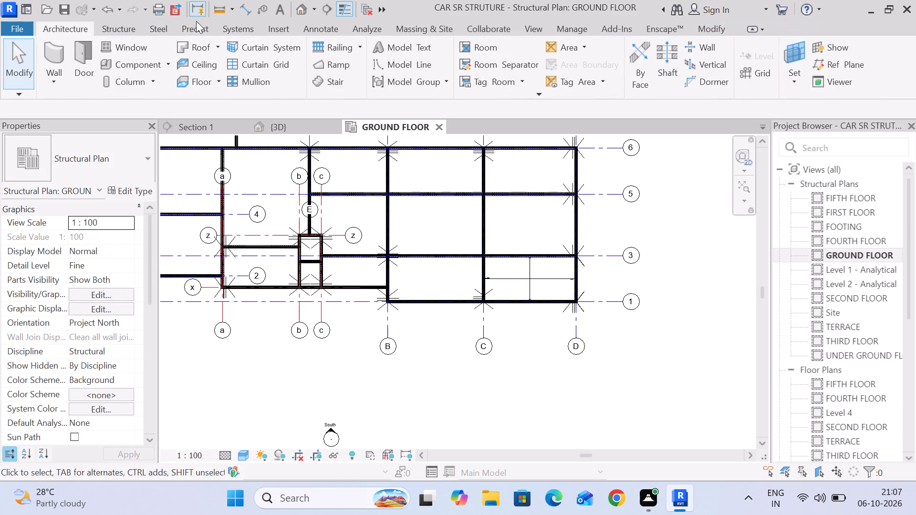
# Sketch a rectangular structural floor boundary of type slab f1 along the inner beam faces between grids C–D and 3–5.
pyautogui.click(219, 79)
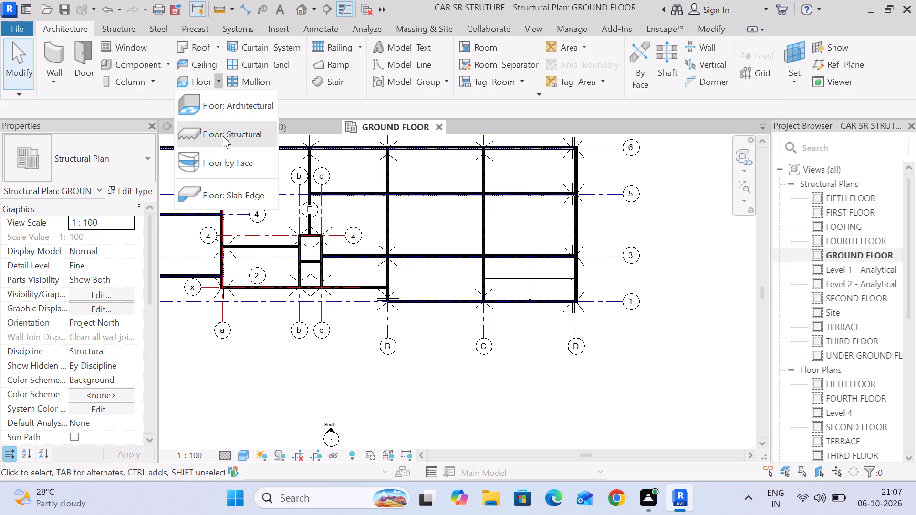
pyautogui.click(223, 136)
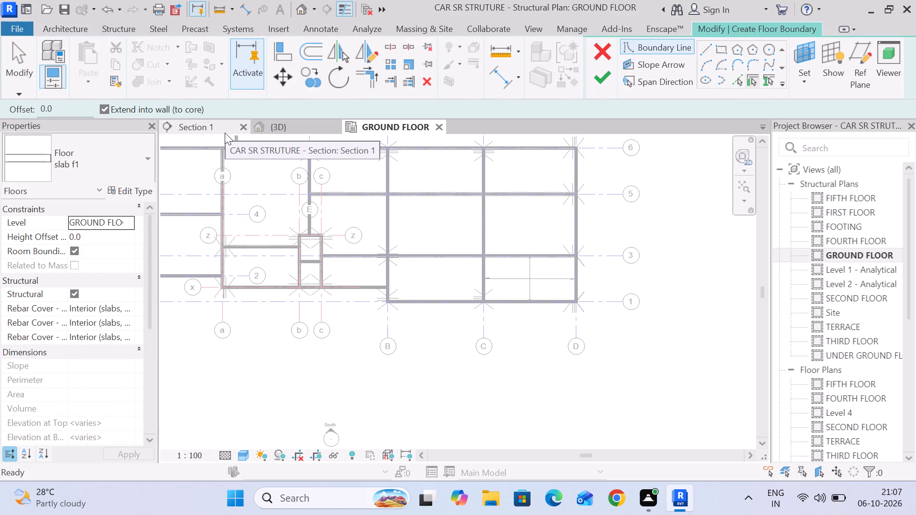
pyautogui.click(86, 146)
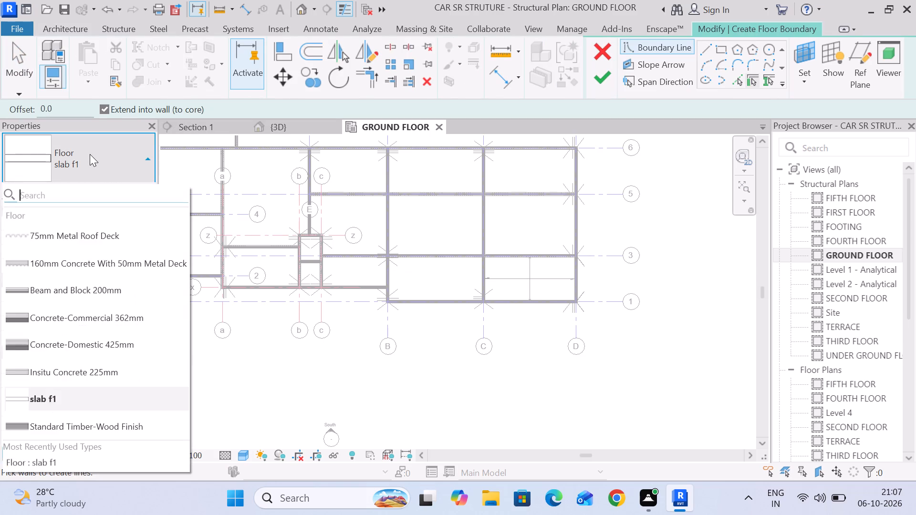
pyautogui.click(91, 154)
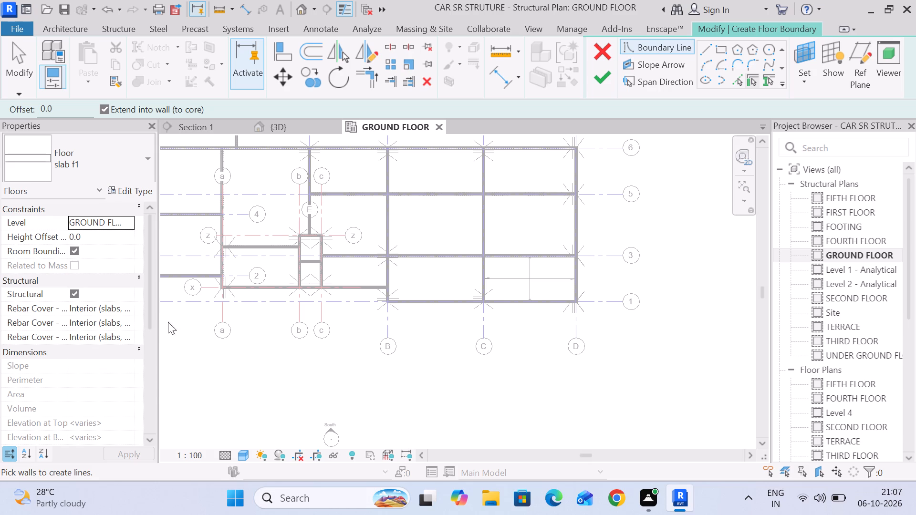
pyautogui.click(722, 49)
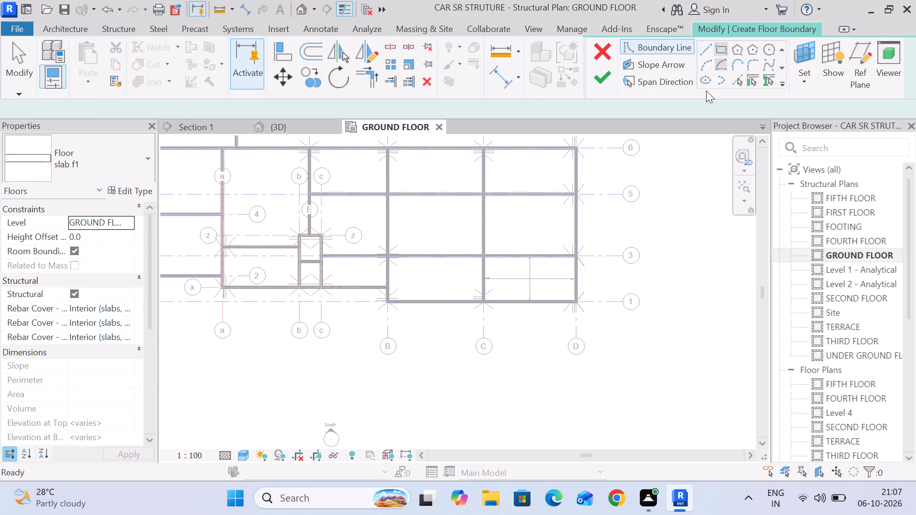
pyautogui.scroll(7, 502, 190)
pyautogui.scroll(10, 467, 221)
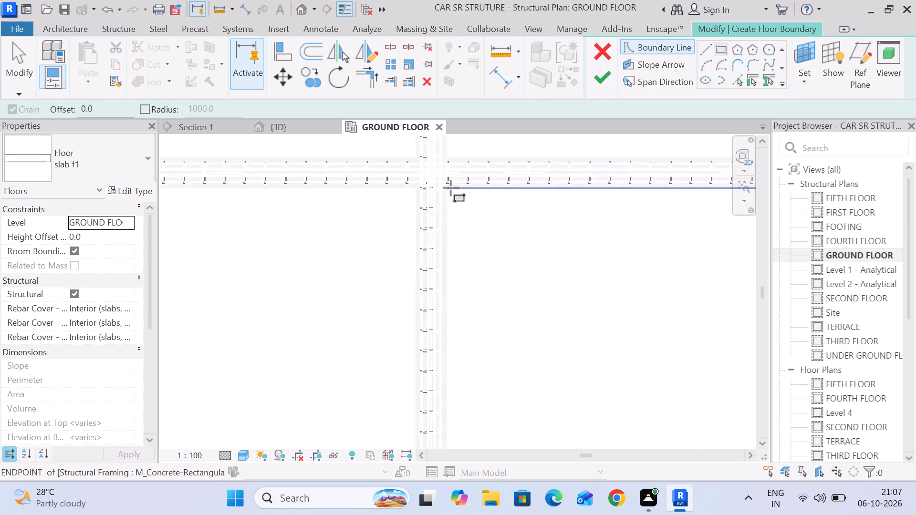
pyautogui.scroll(2, 451, 188)
pyautogui.click(446, 190)
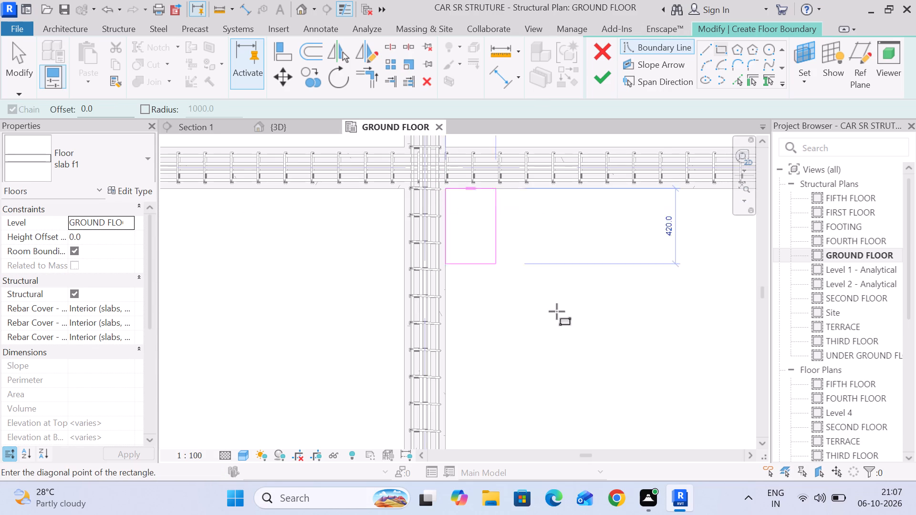
pyautogui.scroll(-6, 577, 327)
pyautogui.moveTo(588, 333); pyautogui.dragTo(433, 206, button='middle')
pyautogui.moveTo(606, 354); pyautogui.dragTo(422, 229, button='middle')
pyautogui.scroll(-5, 448, 274)
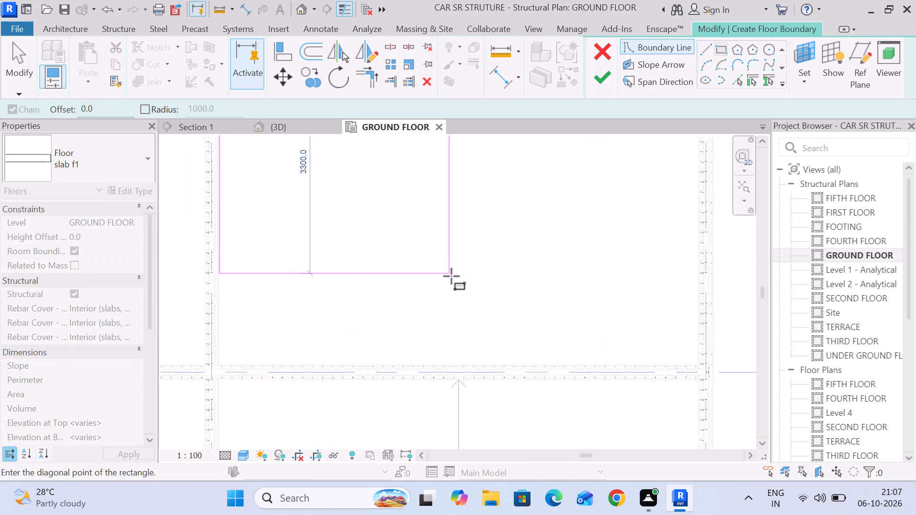
pyautogui.scroll(12, 577, 330)
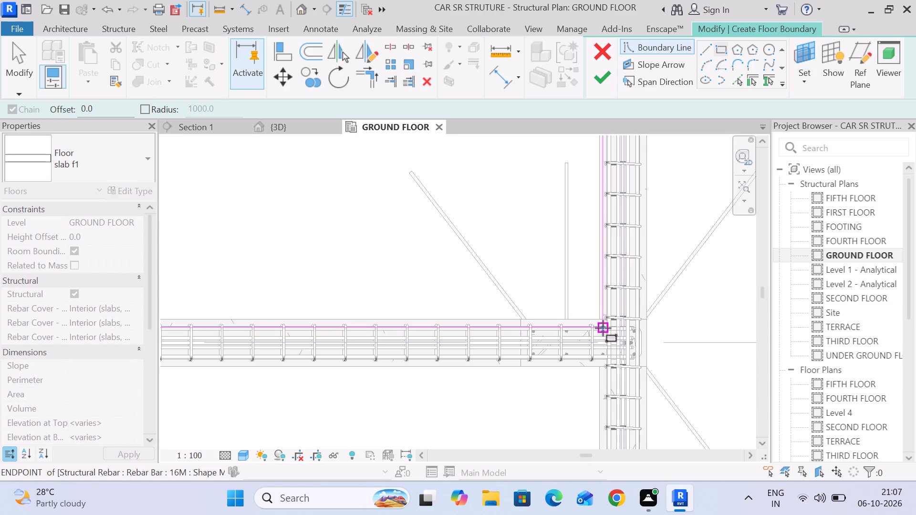
pyautogui.click(596, 319)
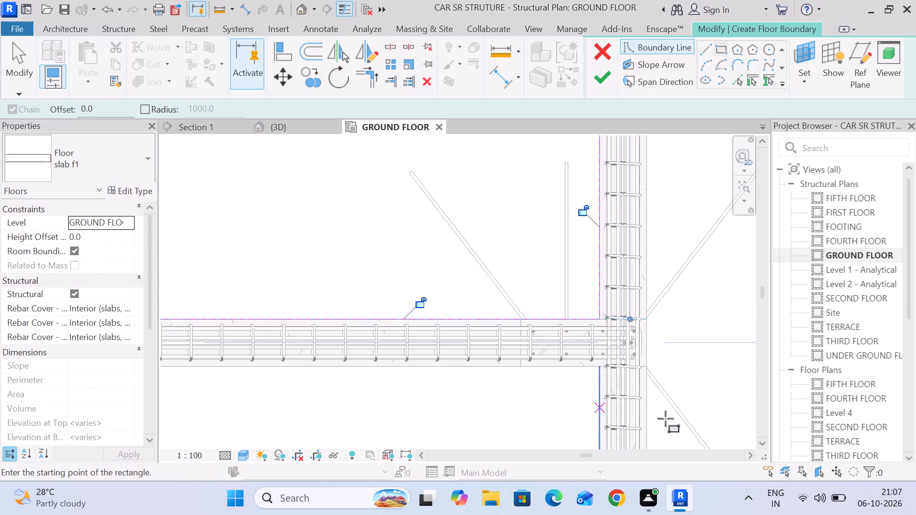
# Add a second rectangle along the inner beam faces between grids C–D and 5–6 and finish the two-bay slab f1 floor.
pyautogui.scroll(-5, 351, 195)
pyautogui.moveTo(351, 206); pyautogui.dragTo(447, 360, button='middle')
pyautogui.scroll(-6, 445, 315)
pyautogui.moveTo(444, 317); pyautogui.dragTo(531, 261, button='middle')
pyautogui.scroll(-3, 530, 259)
pyautogui.scroll(-3, 445, 208)
pyautogui.moveTo(440, 212); pyautogui.dragTo(479, 211, button='middle')
pyautogui.moveTo(474, 210); pyautogui.dragTo(441, 225, button='middle')
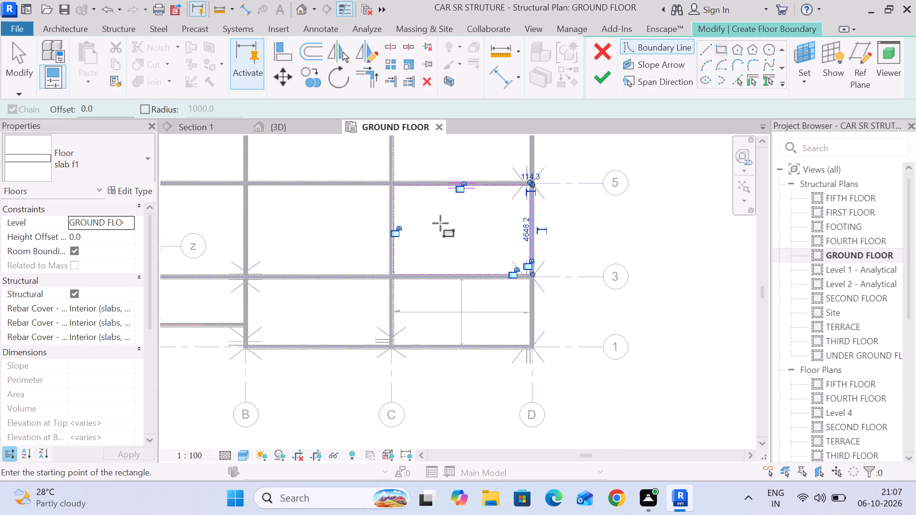
pyautogui.scroll(-4, 490, 222)
pyautogui.moveTo(604, 221); pyautogui.dragTo(565, 244, button='middle')
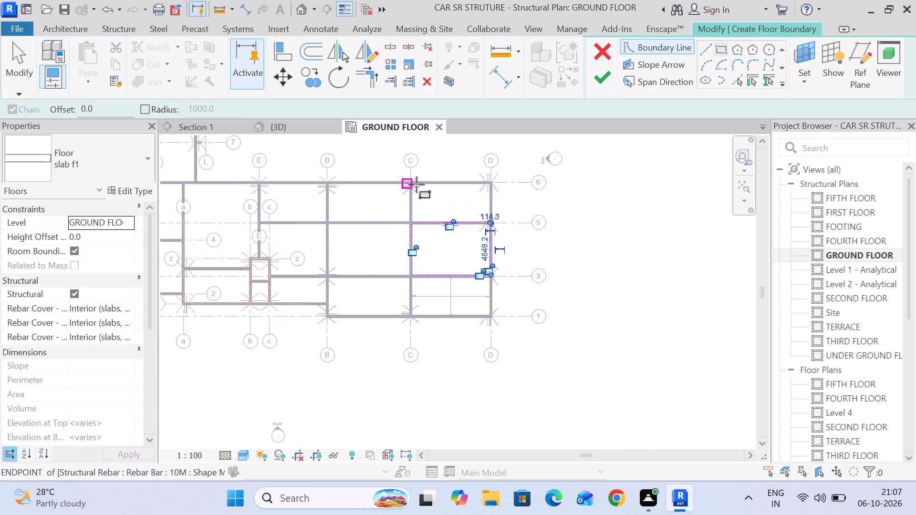
pyautogui.scroll(20, 416, 185)
pyautogui.scroll(5, 355, 156)
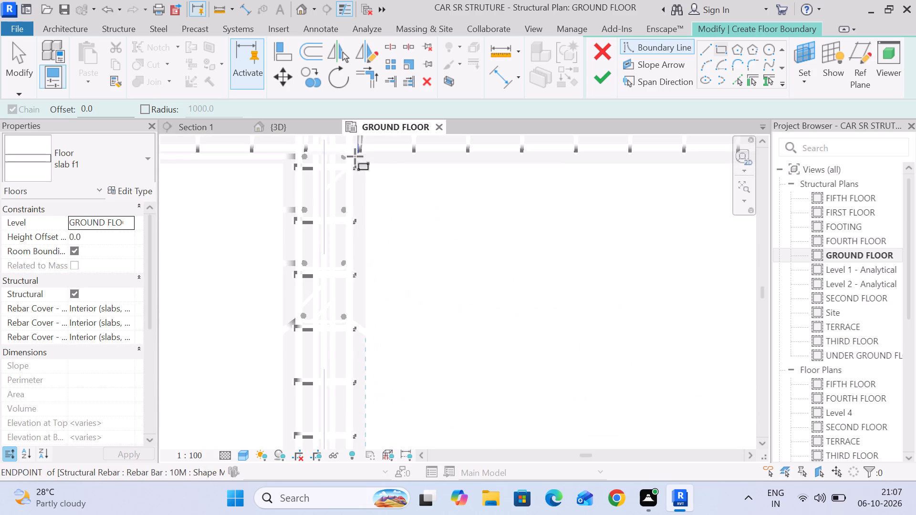
pyautogui.click(366, 166)
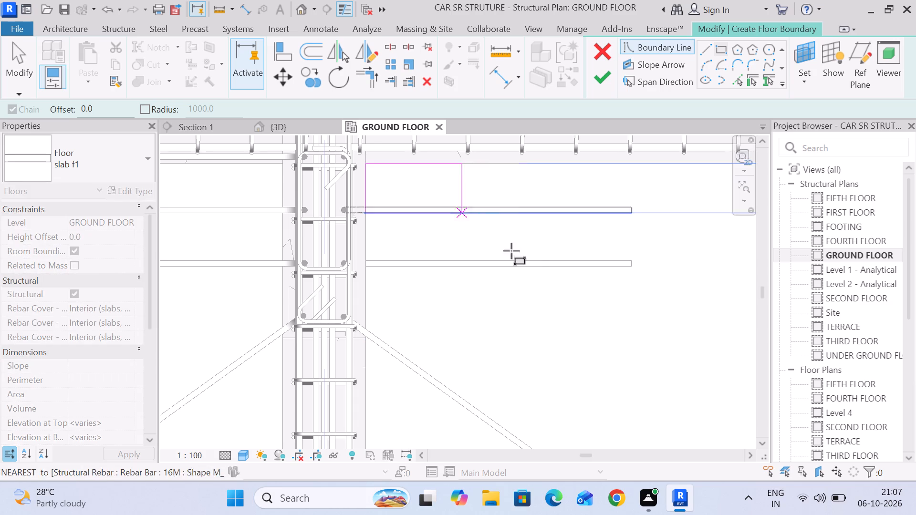
pyautogui.scroll(-6, 544, 274)
pyautogui.moveTo(545, 286); pyautogui.dragTo(392, 204, button='middle')
pyautogui.scroll(-6, 396, 218)
pyautogui.moveTo(515, 303); pyautogui.dragTo(364, 213, button='middle')
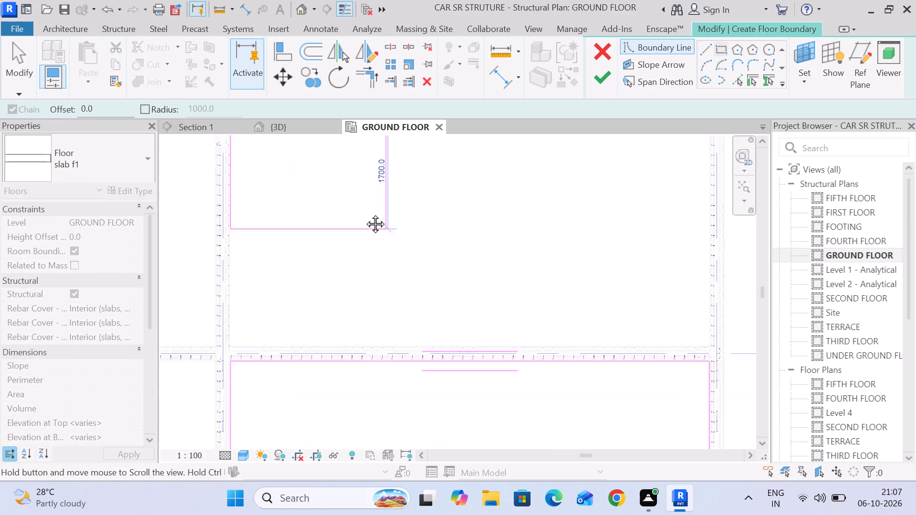
pyautogui.moveTo(364, 213); pyautogui.dragTo(361, 210, button='middle')
pyautogui.scroll(5, 680, 323)
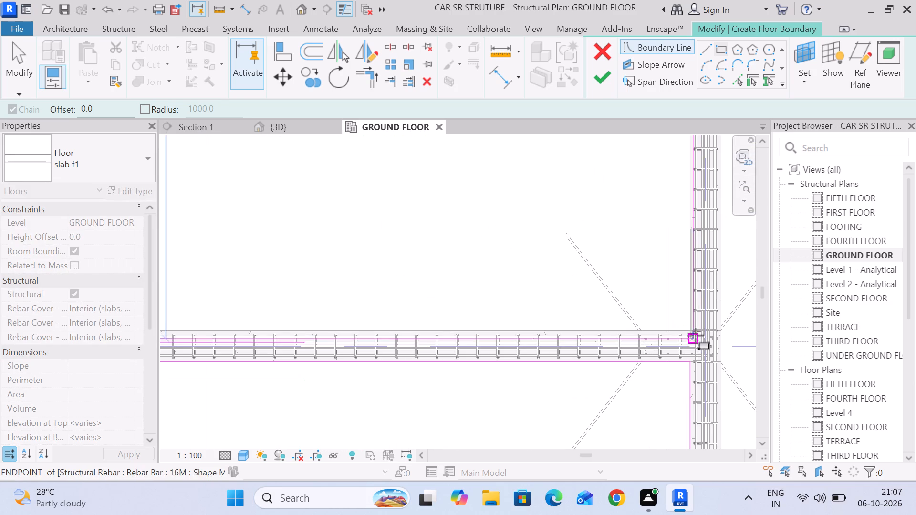
pyautogui.scroll(7, 700, 330)
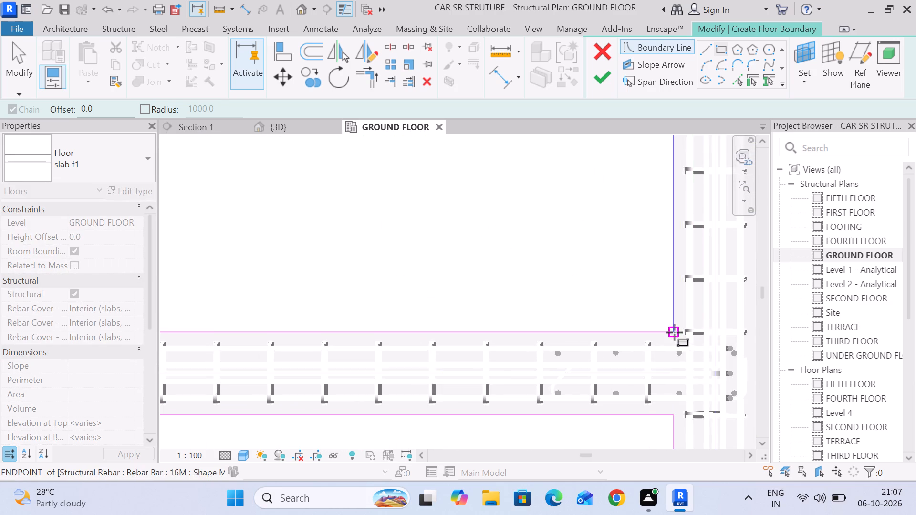
pyautogui.click(673, 330)
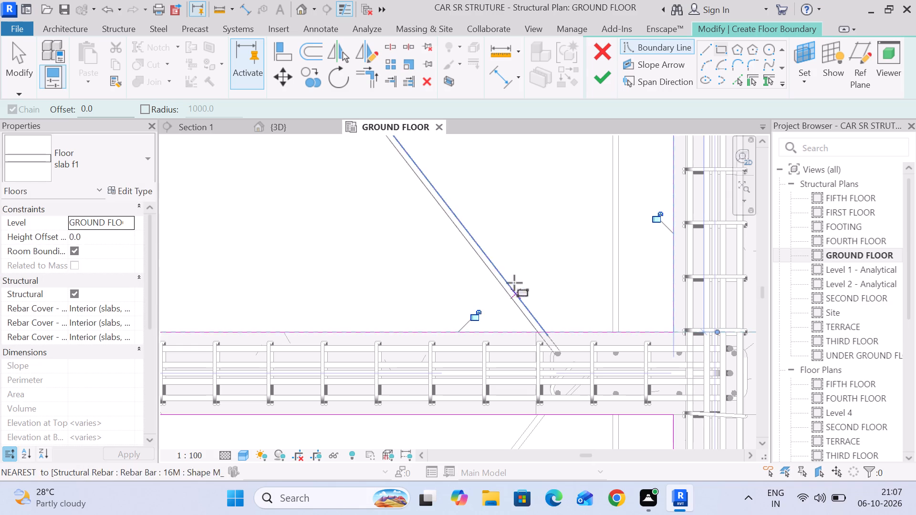
pyautogui.scroll(-7, 507, 260)
pyautogui.scroll(-20, 488, 258)
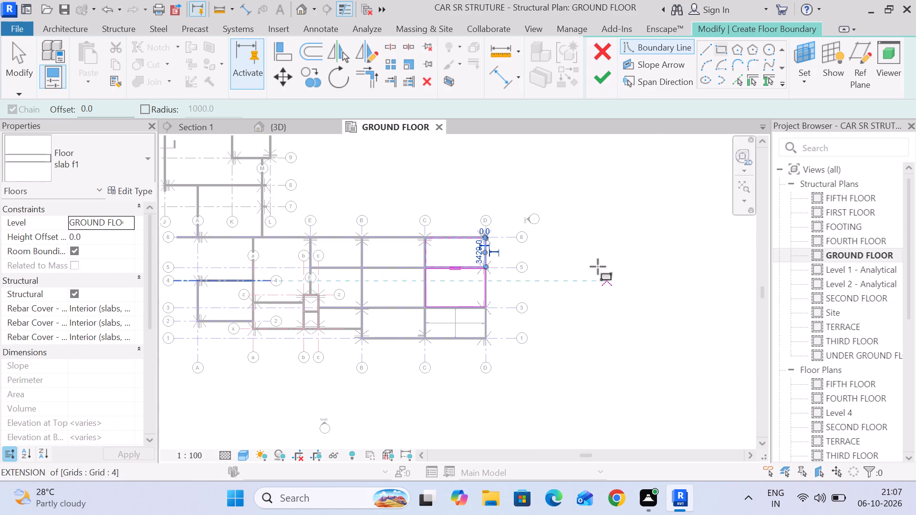
pyautogui.click(597, 84)
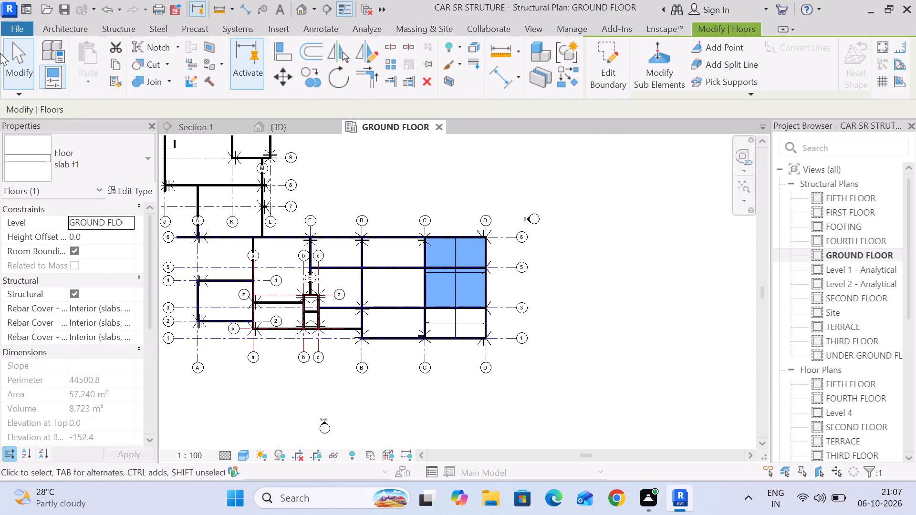
# Undo the last operation on the combined slab f1 floor spanning grids C–D and 3–6.
pyautogui.click(16, 65)
pyautogui.scroll(6, 445, 309)
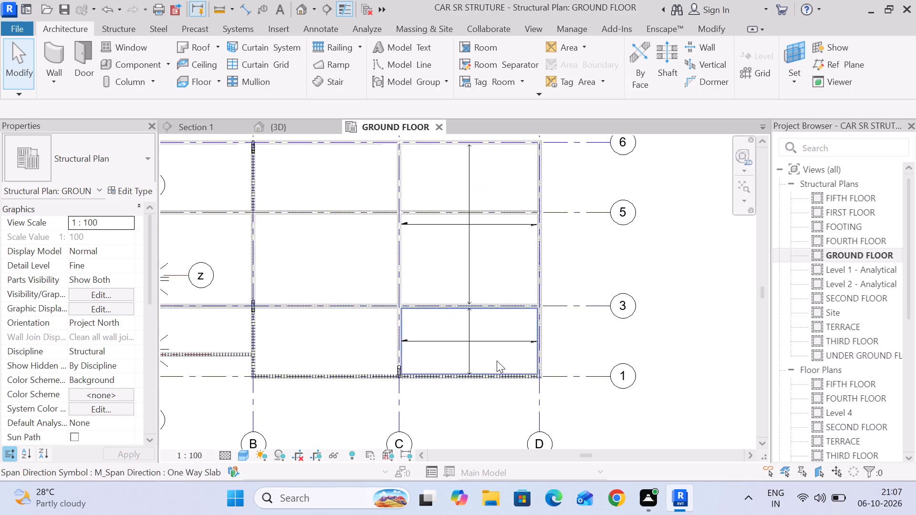
pyautogui.moveTo(499, 360); pyautogui.dragTo(587, 321, button='middle')
pyautogui.scroll(-3, 585, 319)
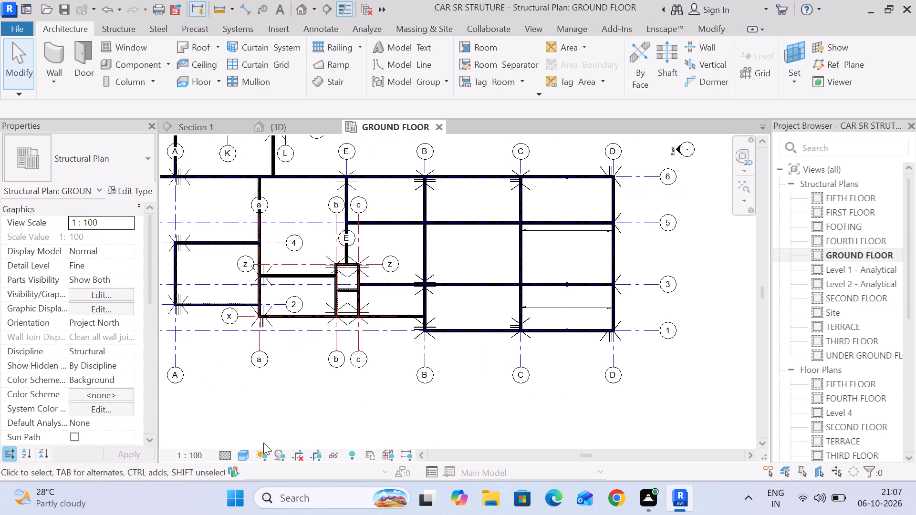
pyautogui.click(585, 406)
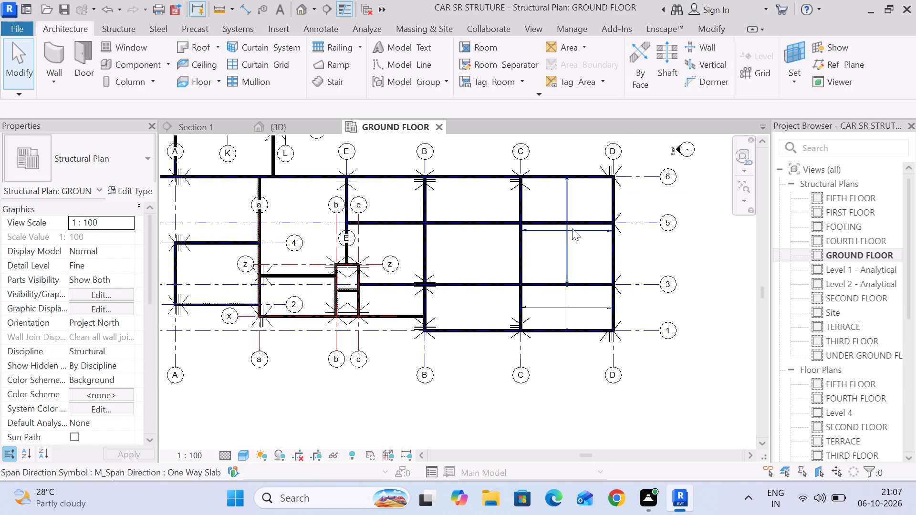
pyautogui.click(572, 228)
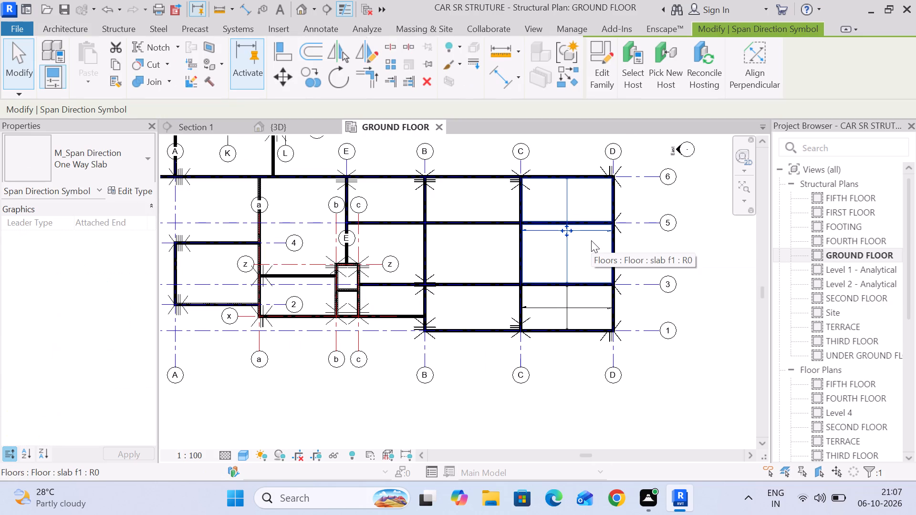
pyautogui.hotkey('ctrl', 'z')
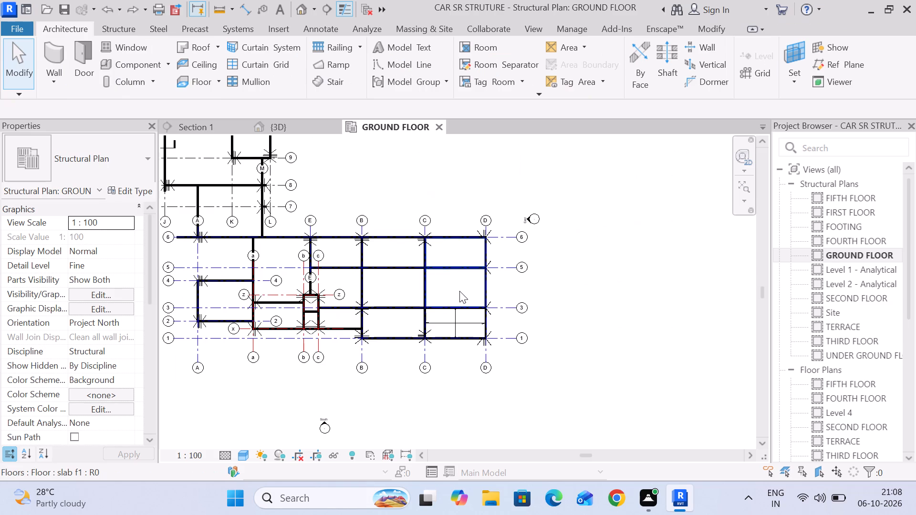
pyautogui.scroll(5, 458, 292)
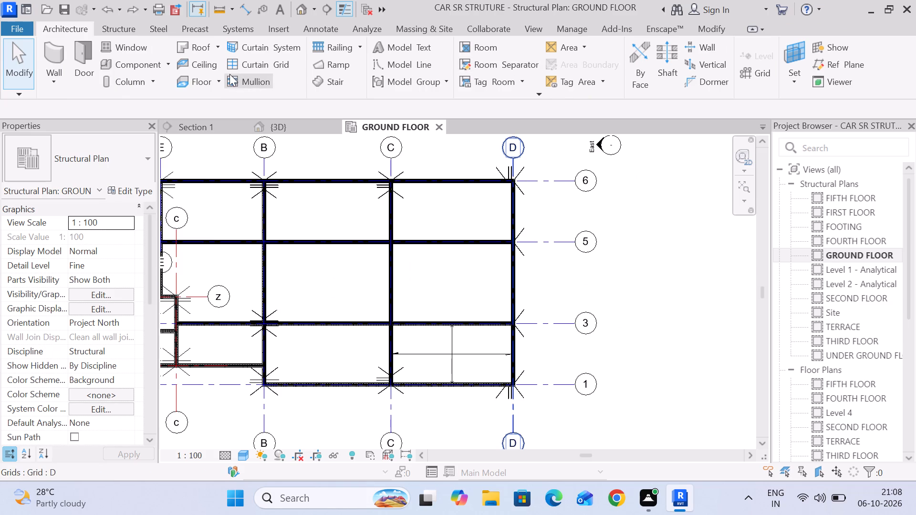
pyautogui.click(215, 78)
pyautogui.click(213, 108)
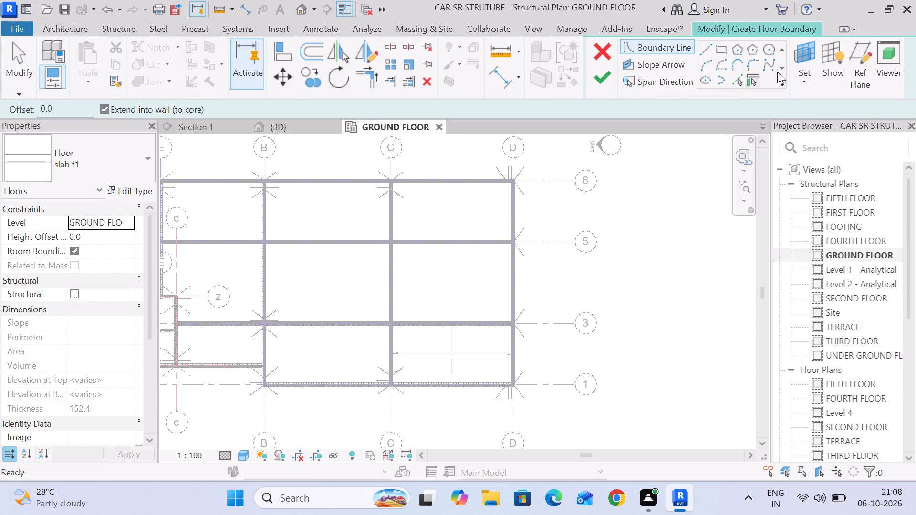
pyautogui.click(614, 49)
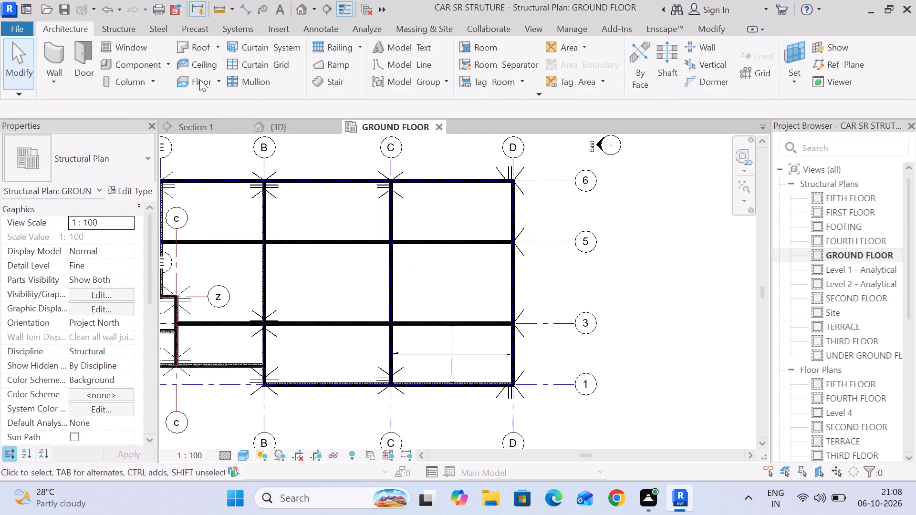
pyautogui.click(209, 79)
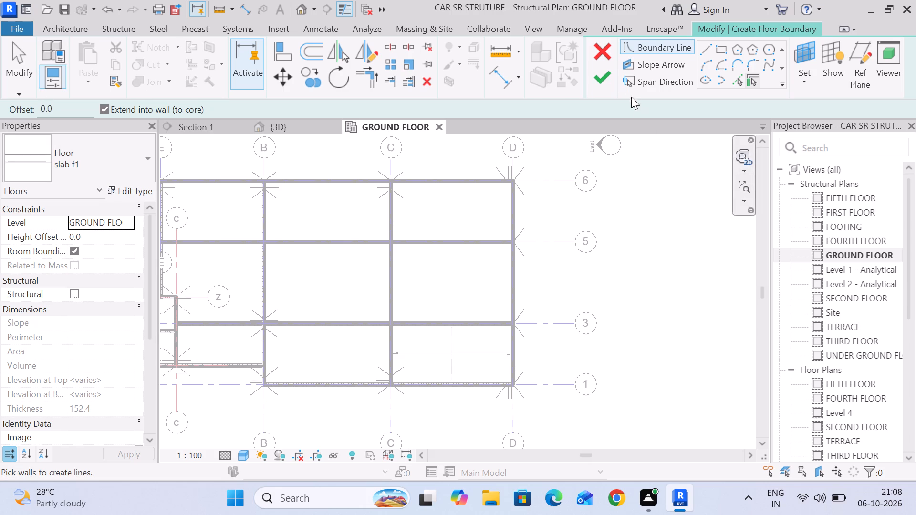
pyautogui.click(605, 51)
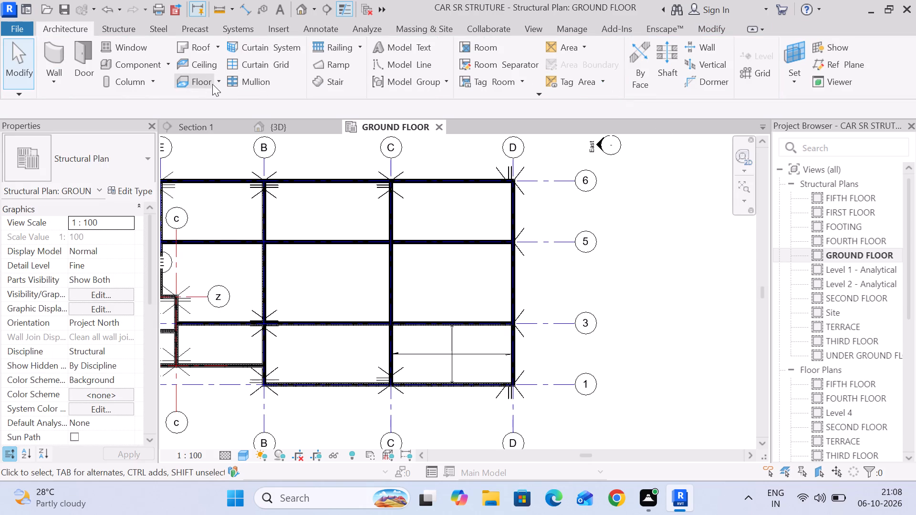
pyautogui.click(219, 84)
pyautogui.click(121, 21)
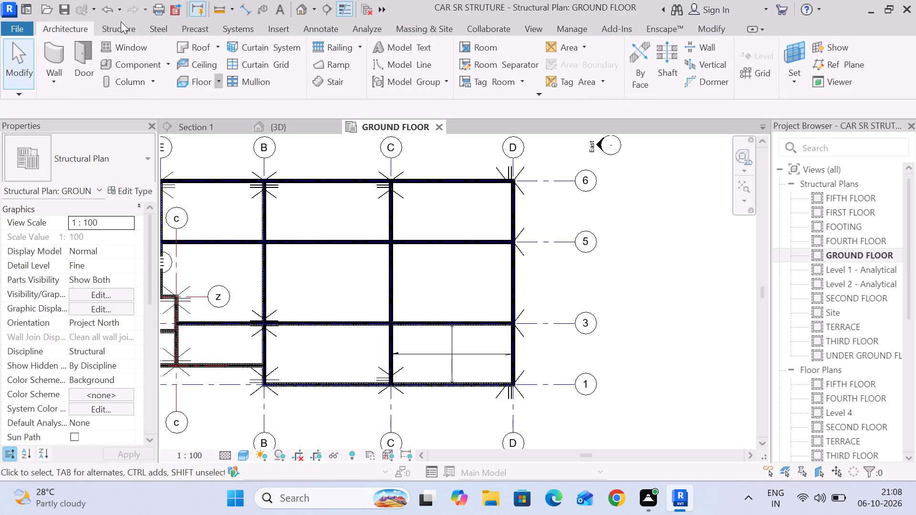
# Create a separate structural floor of type slab f1 with a rectangular boundary along the inner beam faces between grids C–D and 3–5.
pyautogui.click(121, 25)
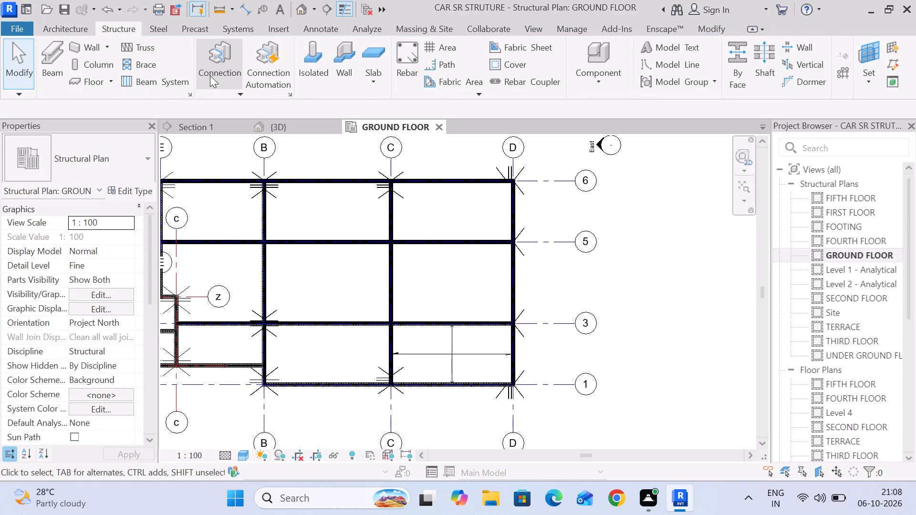
pyautogui.click(83, 81)
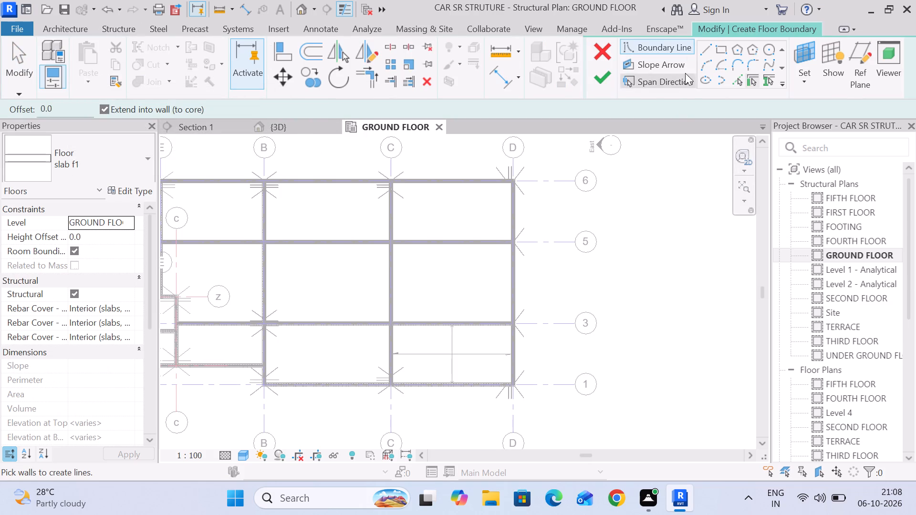
pyautogui.click(727, 51)
pyautogui.scroll(7, 521, 323)
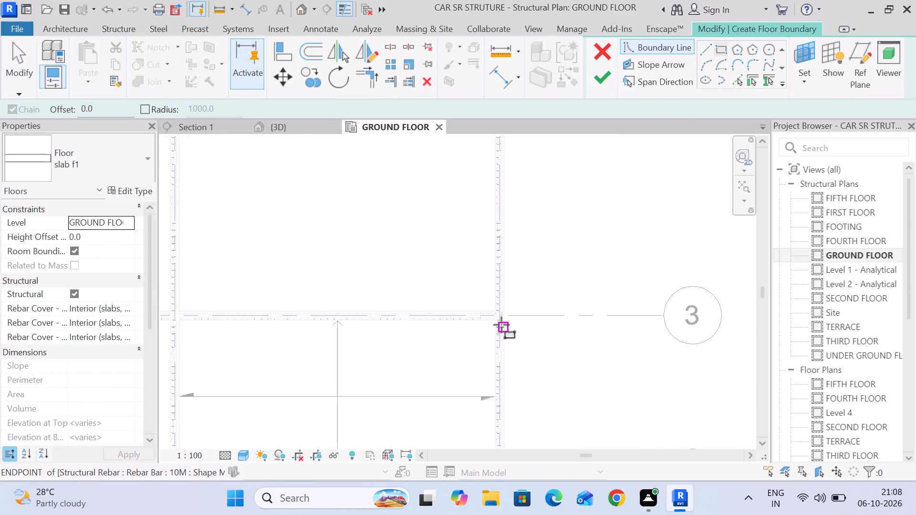
pyautogui.scroll(19, 498, 318)
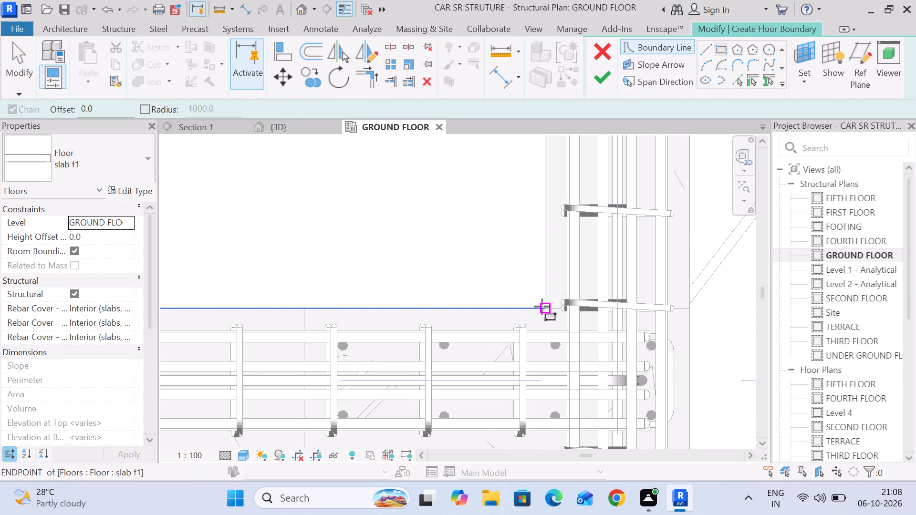
pyautogui.click(542, 307)
pyautogui.scroll(-5, 436, 239)
pyautogui.moveTo(436, 247); pyautogui.dragTo(675, 428, button='middle')
pyautogui.scroll(-6, 500, 308)
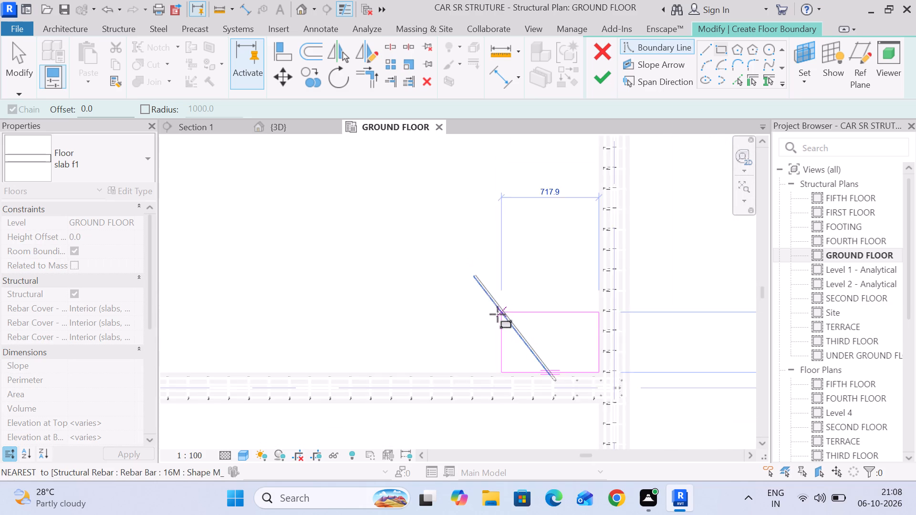
pyautogui.scroll(-6, 497, 316)
pyautogui.scroll(-4, 457, 272)
pyautogui.moveTo(449, 272); pyautogui.dragTo(771, 411, button='middle')
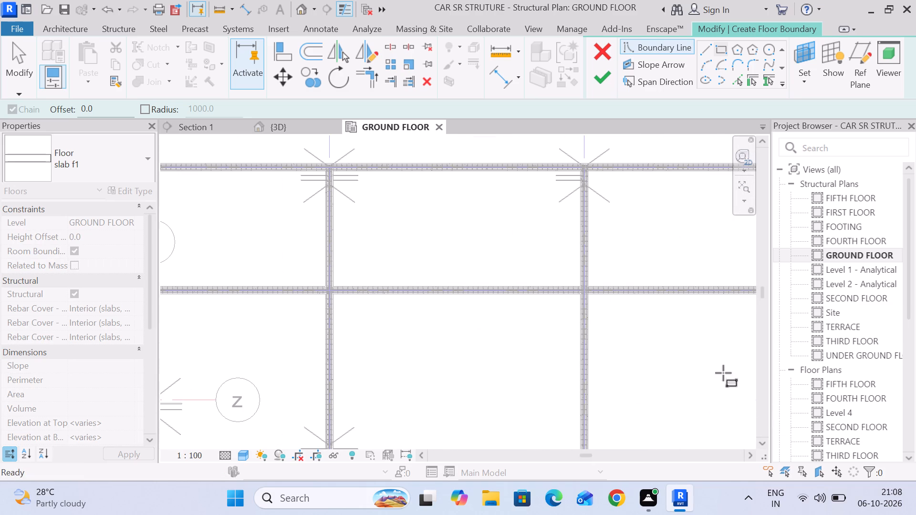
pyautogui.scroll(-1, 424, 301)
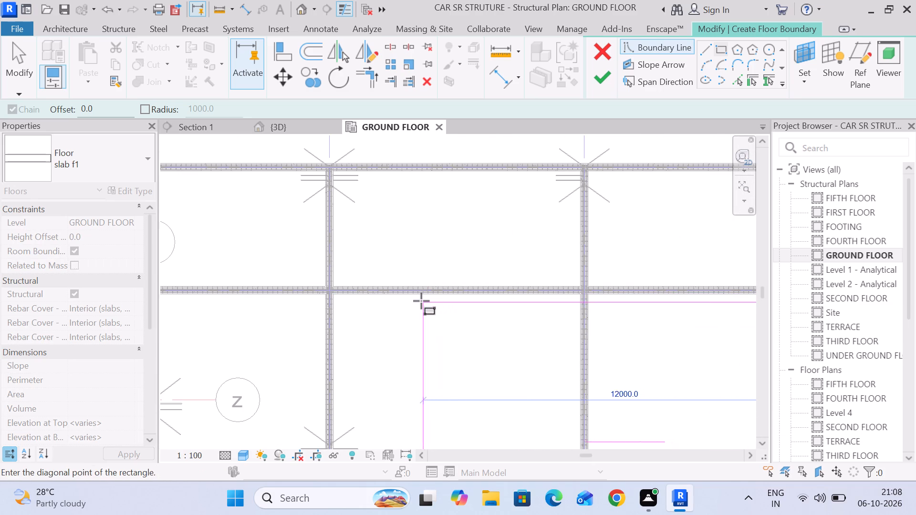
pyautogui.scroll(-2, 421, 301)
pyautogui.scroll(16, 532, 299)
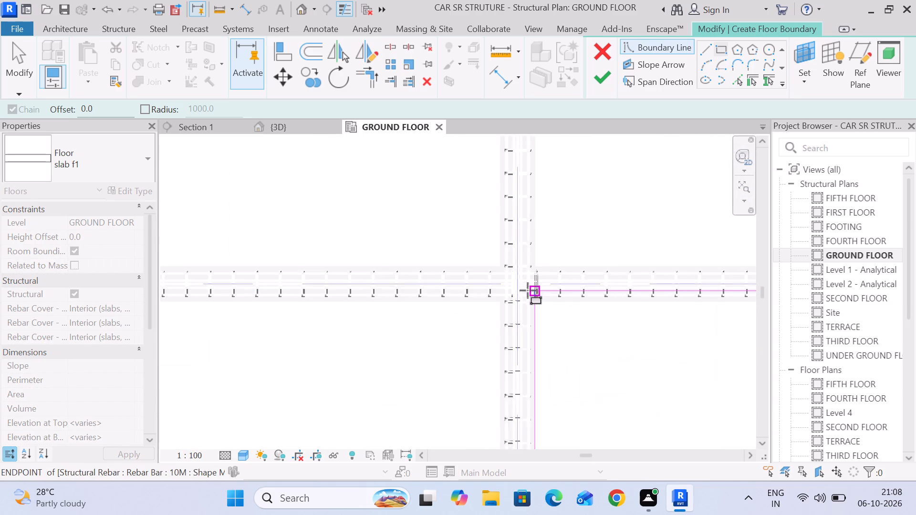
pyautogui.scroll(4, 528, 290)
pyautogui.click(544, 317)
pyautogui.scroll(-6, 643, 422)
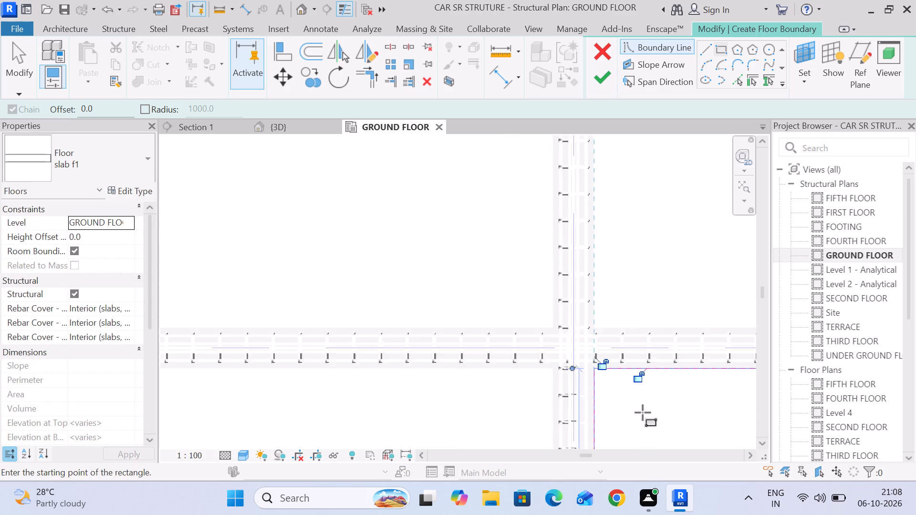
pyautogui.moveTo(643, 412); pyautogui.dragTo(538, 288, button='middle')
pyautogui.scroll(-1, 705, 93)
pyautogui.scroll(-4, 563, 283)
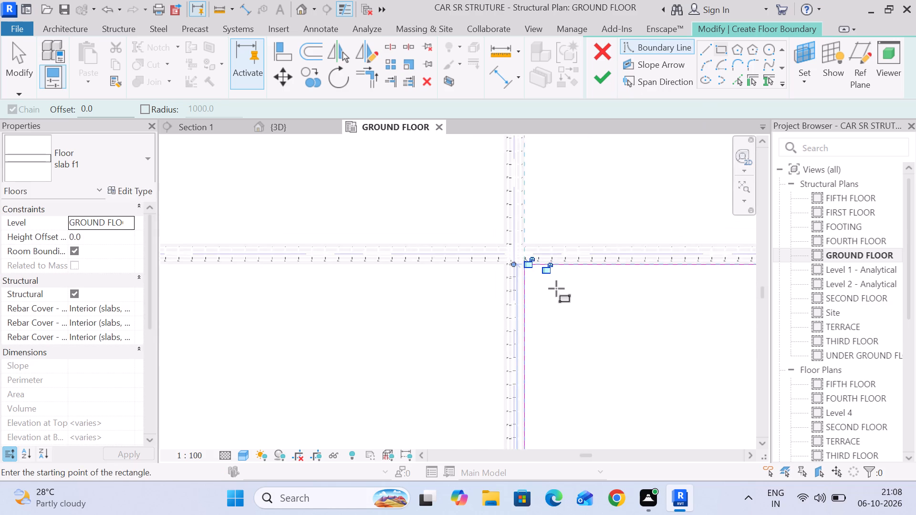
pyautogui.moveTo(556, 288); pyautogui.dragTo(348, 200, button='middle')
pyautogui.scroll(-3, 351, 221)
pyautogui.click(604, 79)
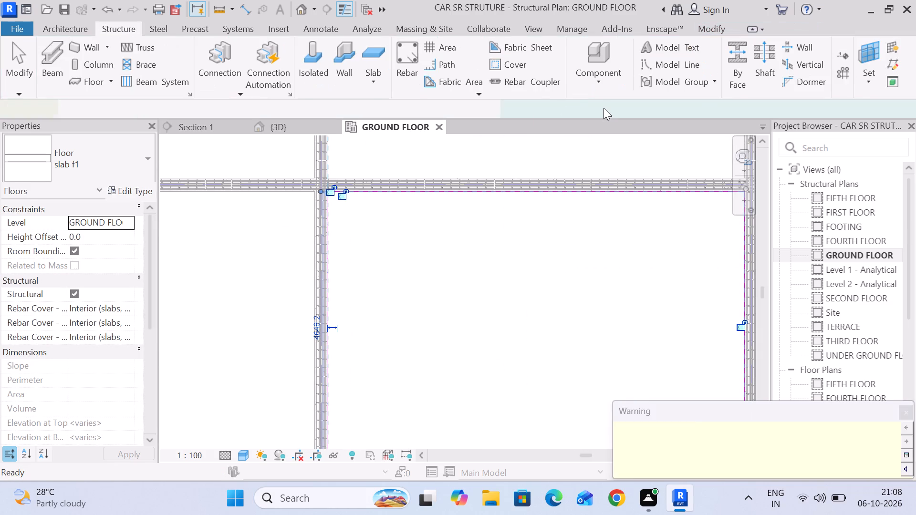
pyautogui.scroll(-5, 653, 304)
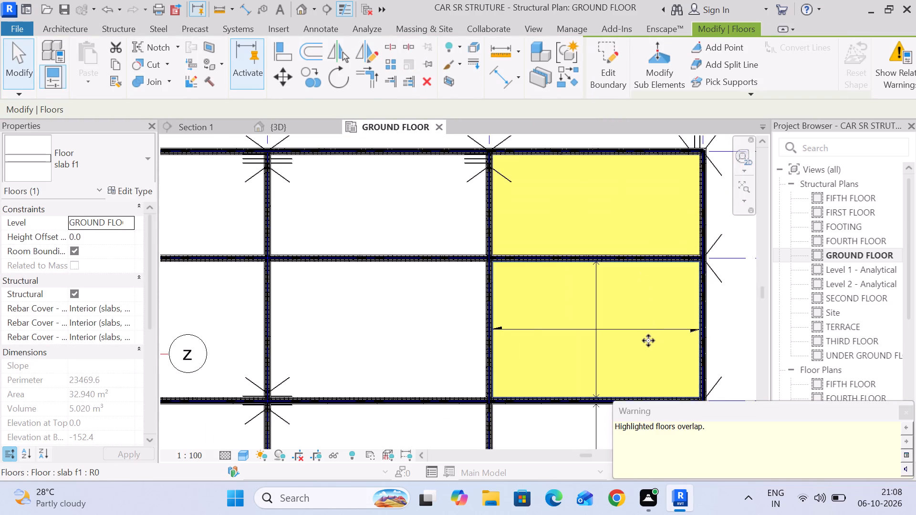
pyautogui.scroll(-2, 648, 340)
pyautogui.click(906, 413)
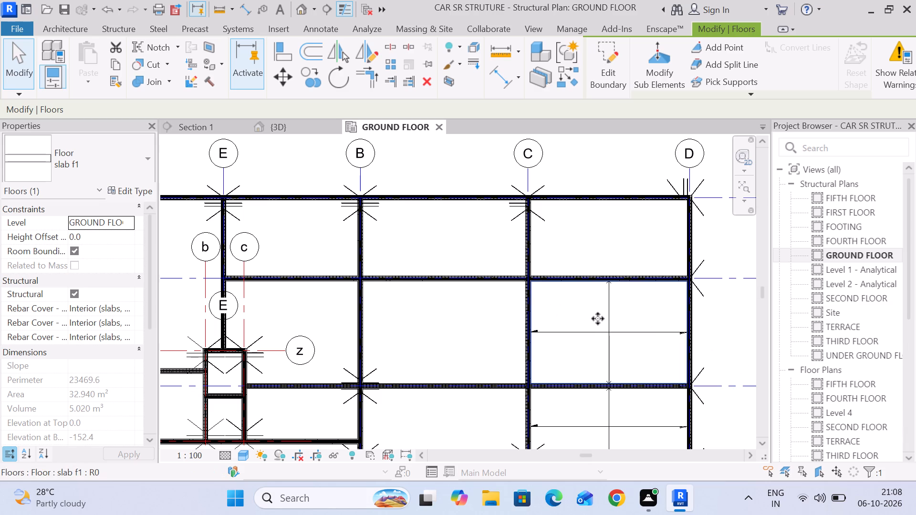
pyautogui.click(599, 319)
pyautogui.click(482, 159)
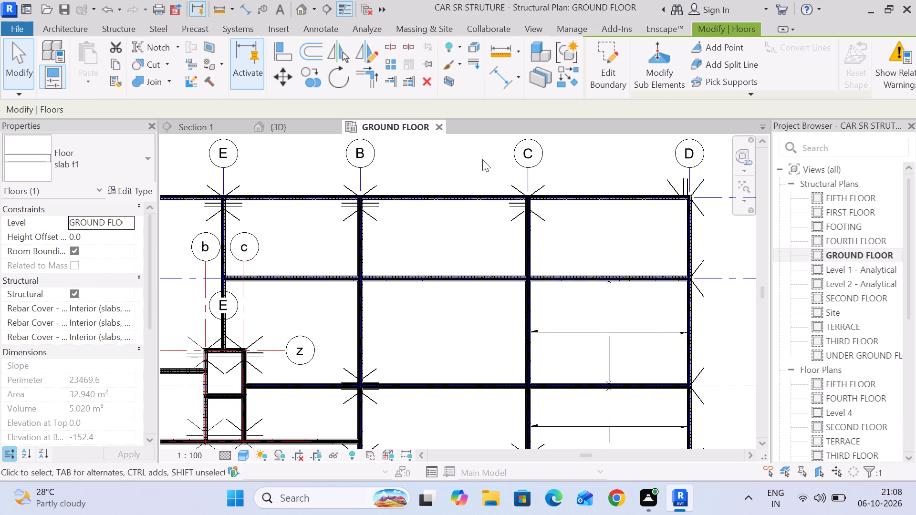
# Delete the overlapping slab f1 floors and the span direction symbol in the bays between grids C–D and 3–6.
pyautogui.click(604, 357)
pyautogui.press('Delete')
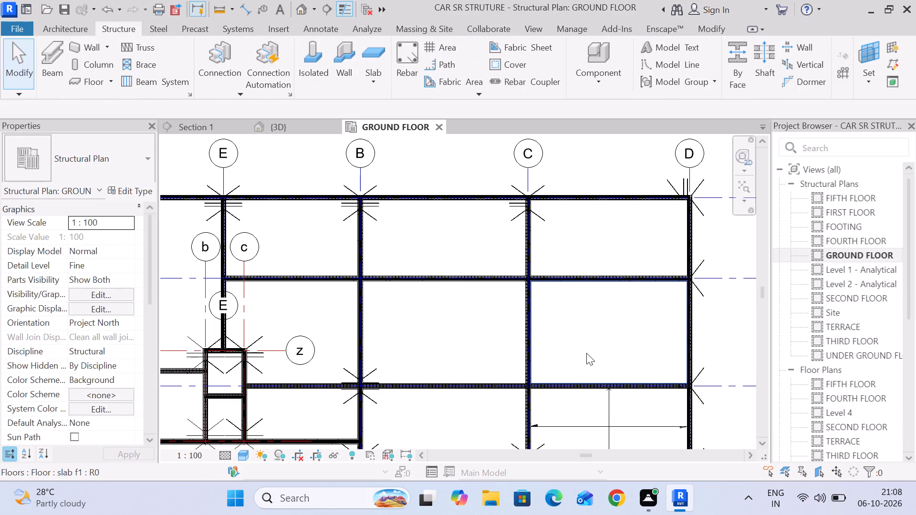
pyautogui.click(584, 351)
pyautogui.click(562, 311)
pyautogui.press('Delete')
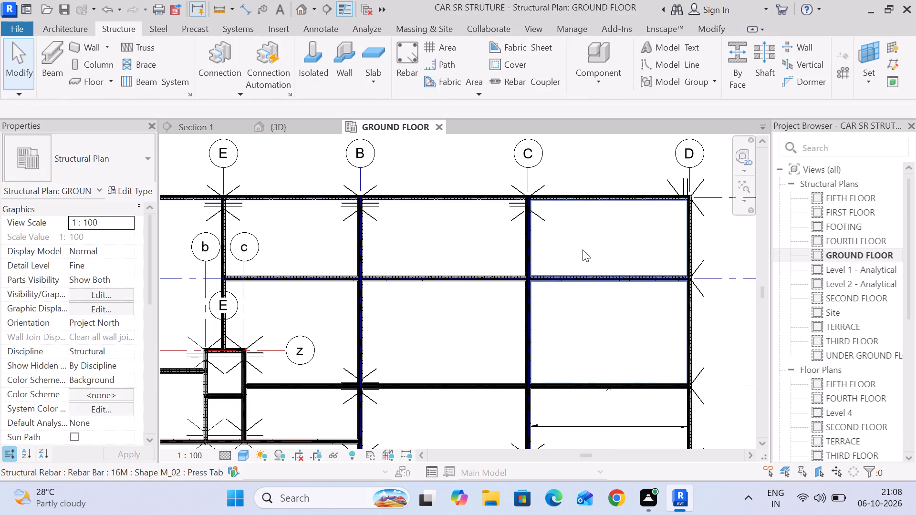
pyautogui.click(585, 244)
pyautogui.press('Delete')
# Create a structural floor of type slab f1, about 7087 by 4648 mm, along the inner beam faces between grids C–D and 3–5.
pyautogui.scroll(-4, 588, 262)
pyautogui.moveTo(571, 261); pyautogui.dragTo(438, 198, button='middle')
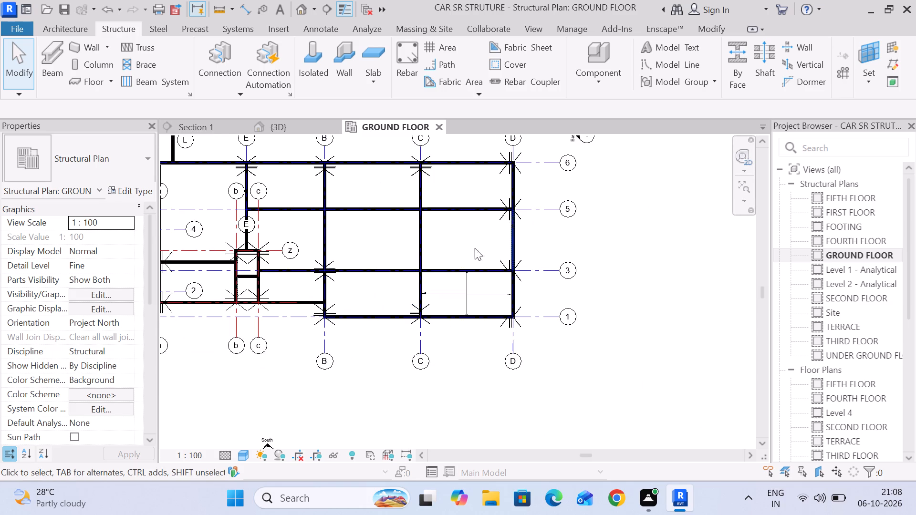
pyautogui.scroll(5, 479, 245)
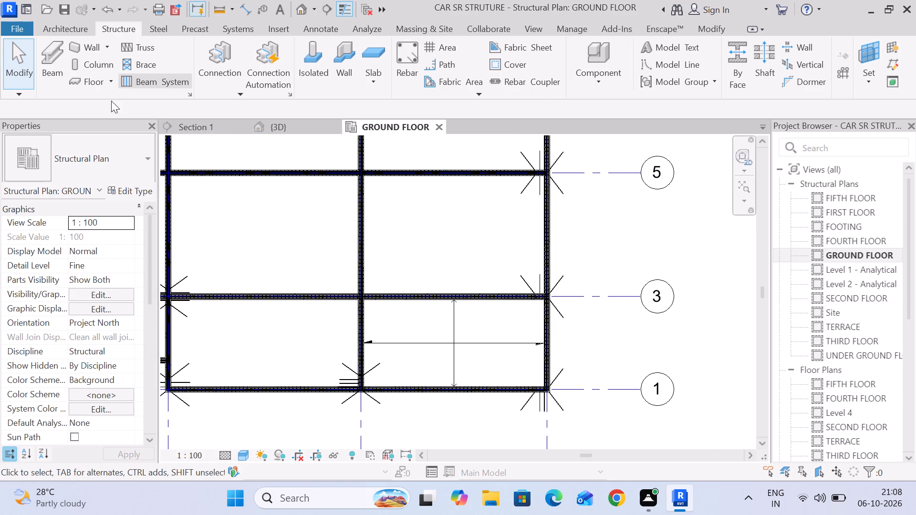
pyautogui.click(78, 80)
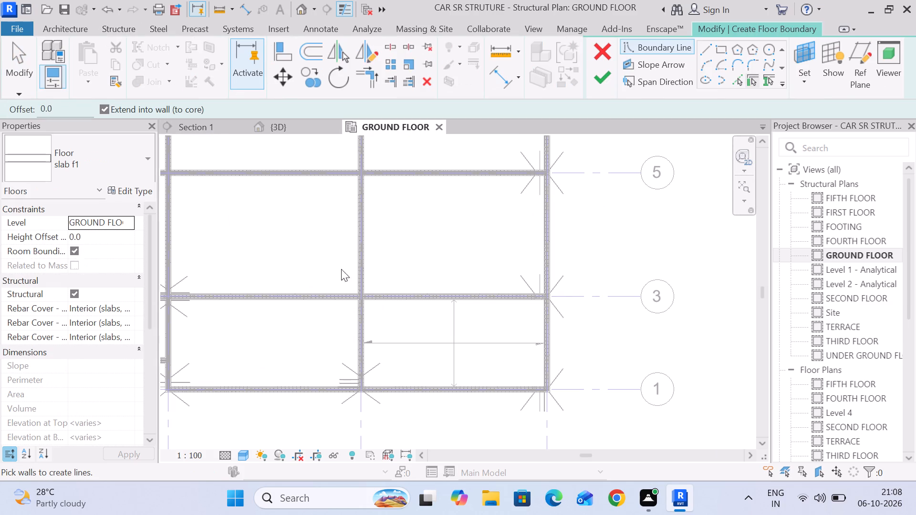
pyautogui.scroll(6, 538, 288)
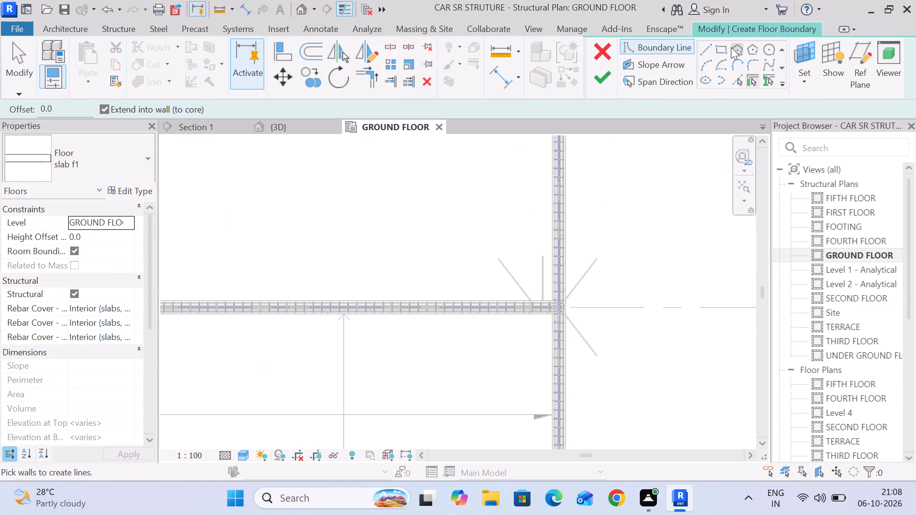
pyautogui.click(721, 49)
pyautogui.scroll(12, 562, 294)
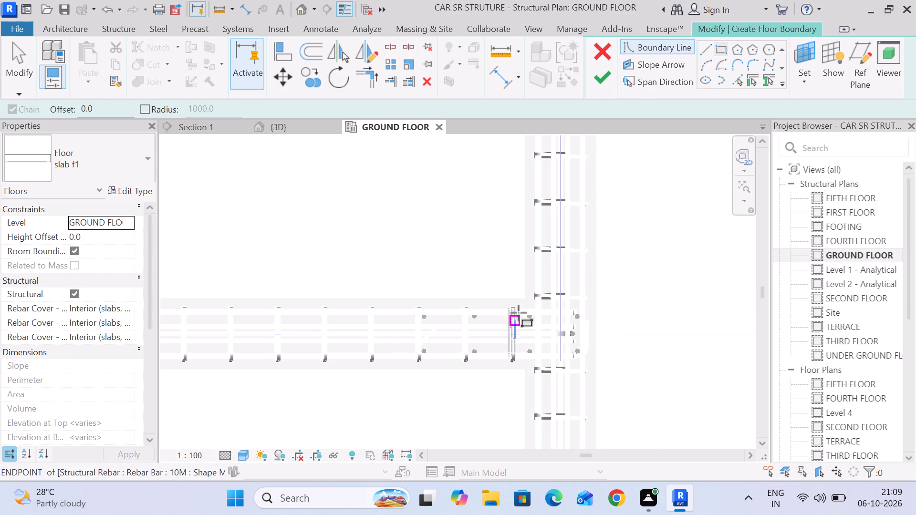
pyautogui.click(524, 298)
pyautogui.scroll(-6, 358, 193)
pyautogui.moveTo(356, 193); pyautogui.dragTo(502, 347, button='middle')
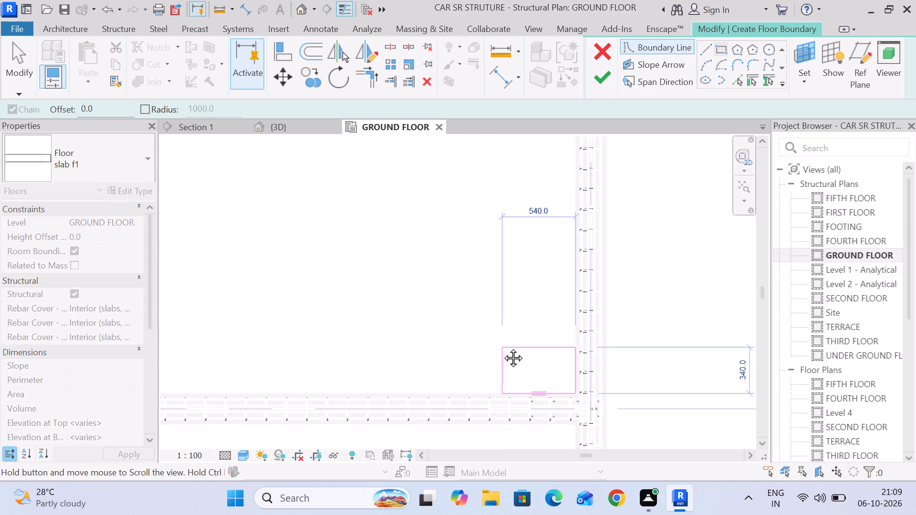
pyautogui.moveTo(502, 347); pyautogui.dragTo(503, 349, button='middle')
pyautogui.scroll(-6, 308, 229)
pyautogui.moveTo(307, 229); pyautogui.dragTo(557, 374, button='middle')
pyautogui.scroll(-5, 457, 272)
pyautogui.scroll(3, 363, 236)
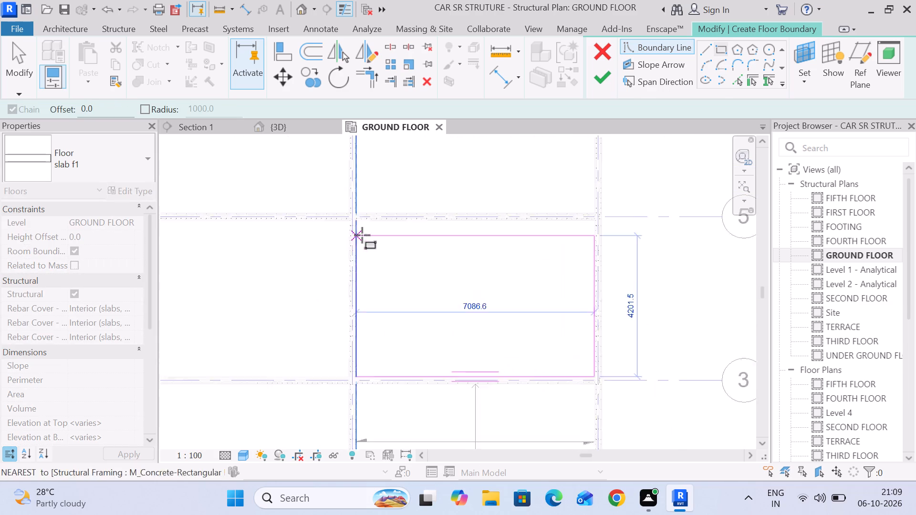
pyautogui.scroll(4, 362, 235)
pyautogui.scroll(6, 311, 178)
pyautogui.scroll(5, 377, 235)
pyautogui.click(401, 218)
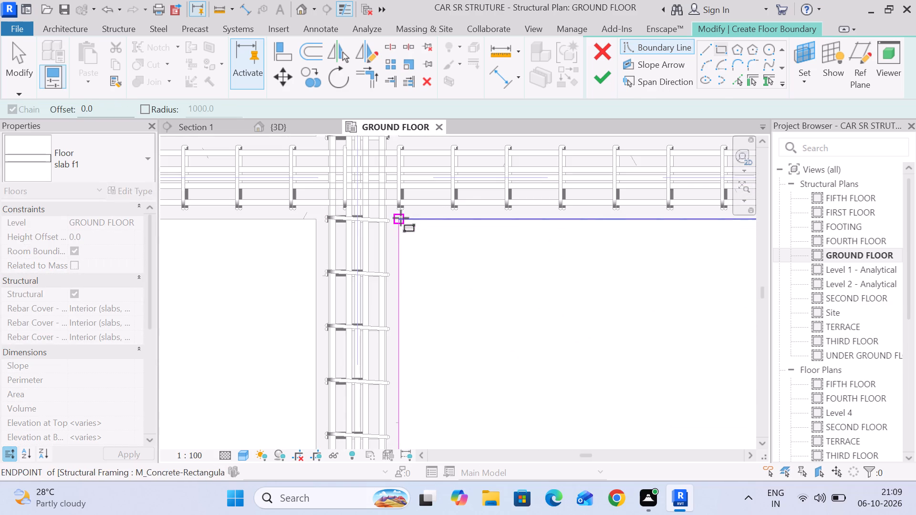
pyautogui.scroll(-6, 480, 310)
pyautogui.moveTo(472, 309); pyautogui.dragTo(366, 175, button='middle')
pyautogui.scroll(-15, 369, 196)
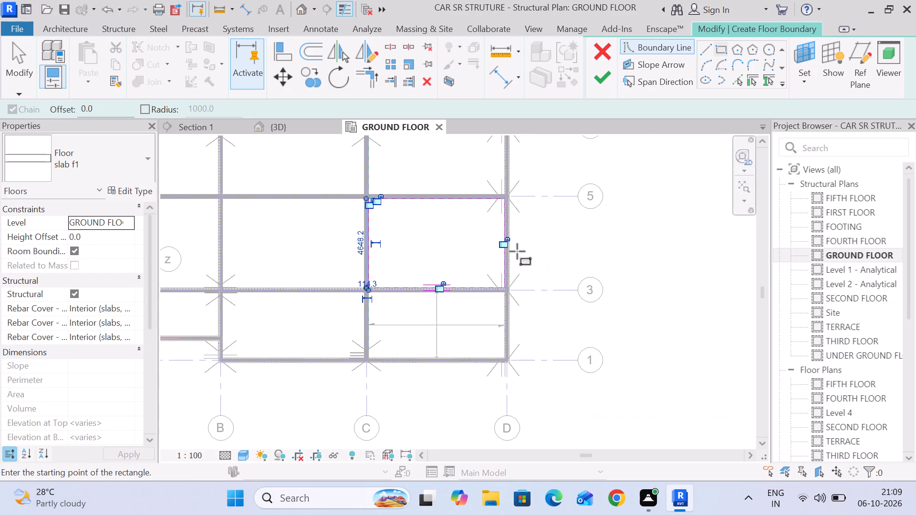
pyautogui.click(603, 79)
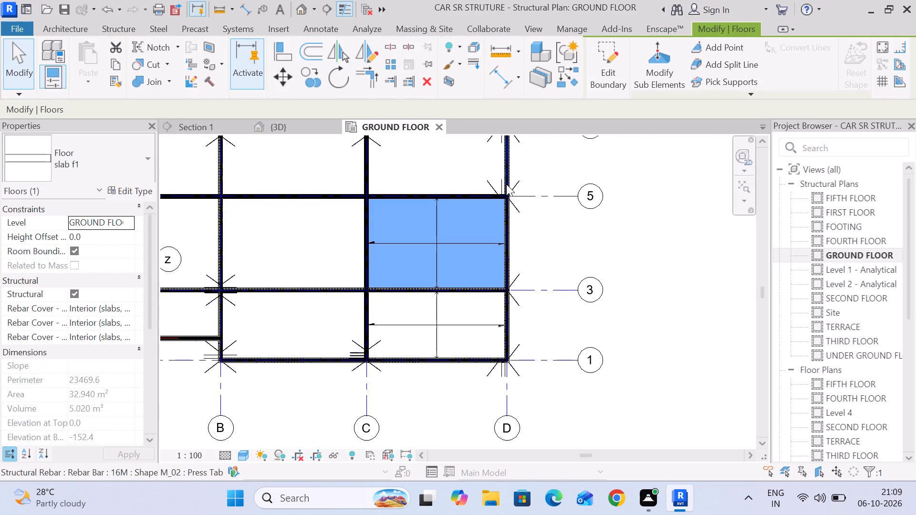
# Create a separate rectangular structural floor of type slab f1 along the inner beam faces between grids C–D and 5–6.
pyautogui.moveTo(506, 184); pyautogui.dragTo(487, 248, button='middle')
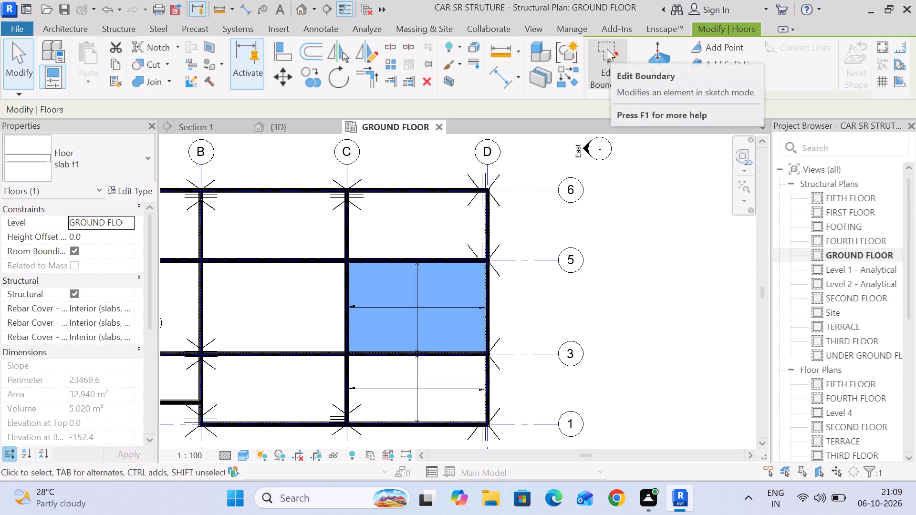
pyautogui.click(115, 27)
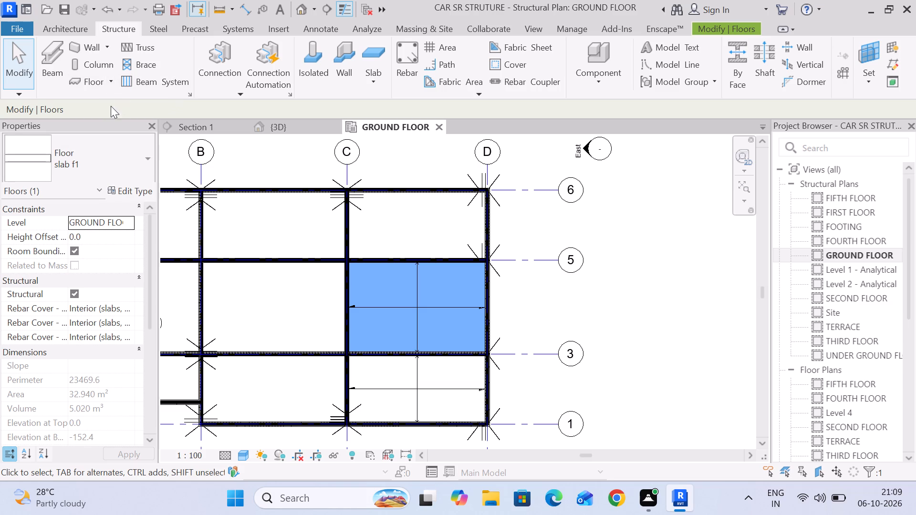
pyautogui.click(89, 82)
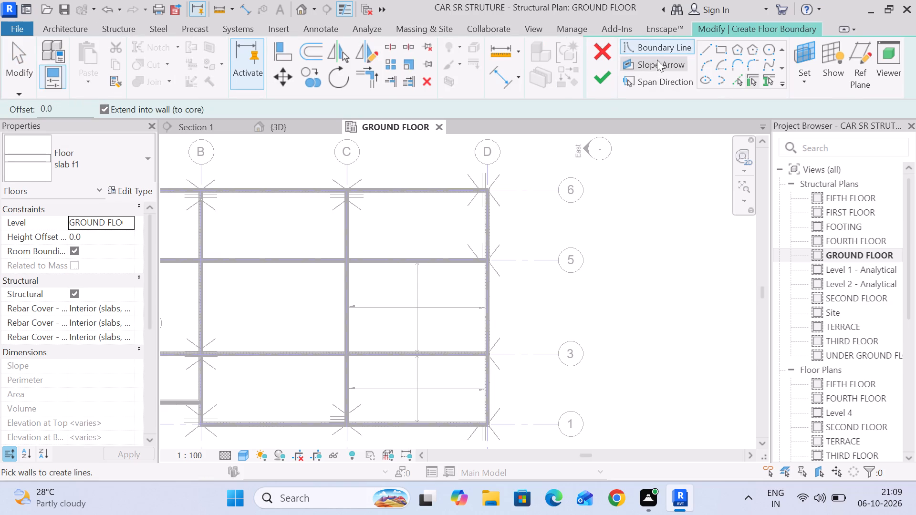
pyautogui.click(718, 48)
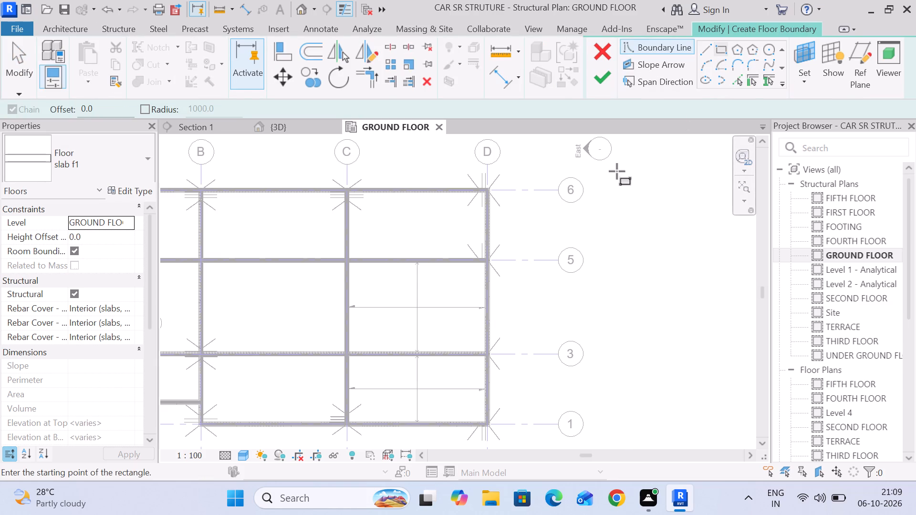
pyautogui.scroll(4, 367, 193)
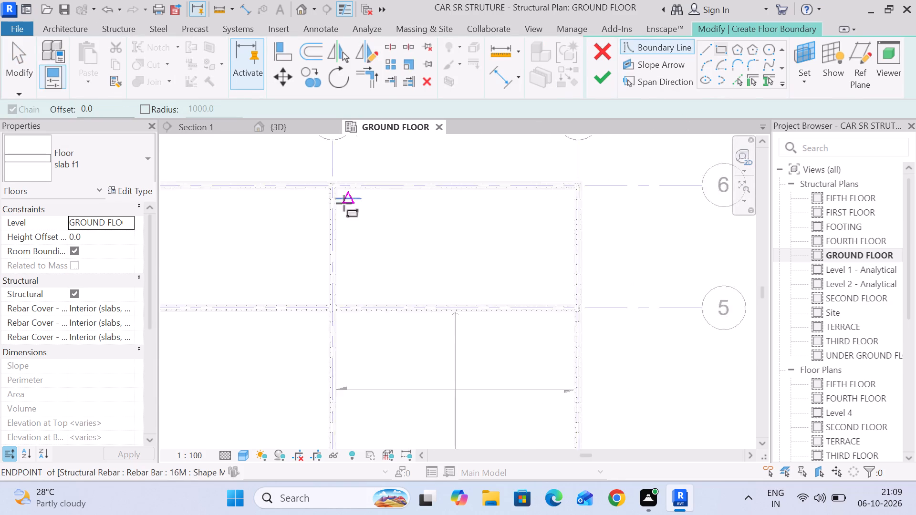
pyautogui.scroll(14, 344, 203)
pyautogui.click(366, 162)
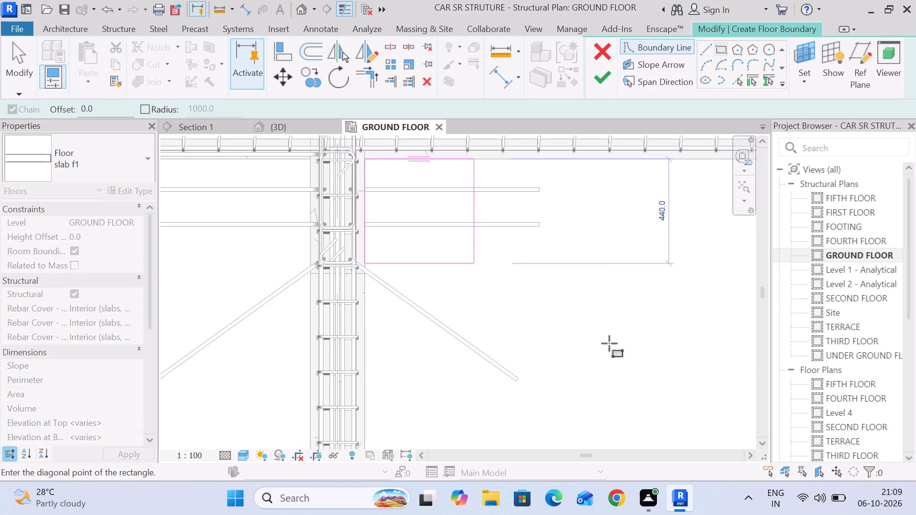
pyautogui.scroll(-6, 612, 355)
pyautogui.moveTo(623, 360); pyautogui.dragTo(397, 196, button='middle')
pyautogui.scroll(-4, 707, 360)
pyautogui.moveTo(693, 360); pyautogui.dragTo(442, 236, button='middle')
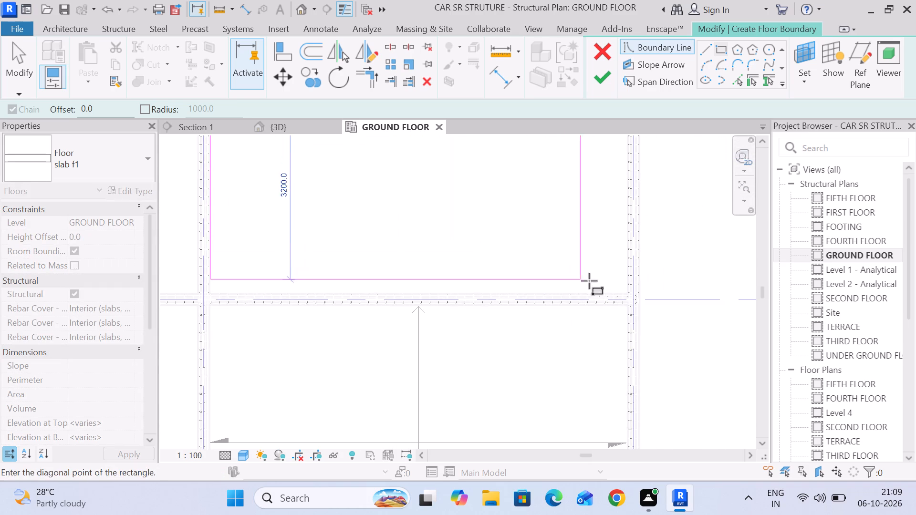
pyautogui.scroll(12, 620, 291)
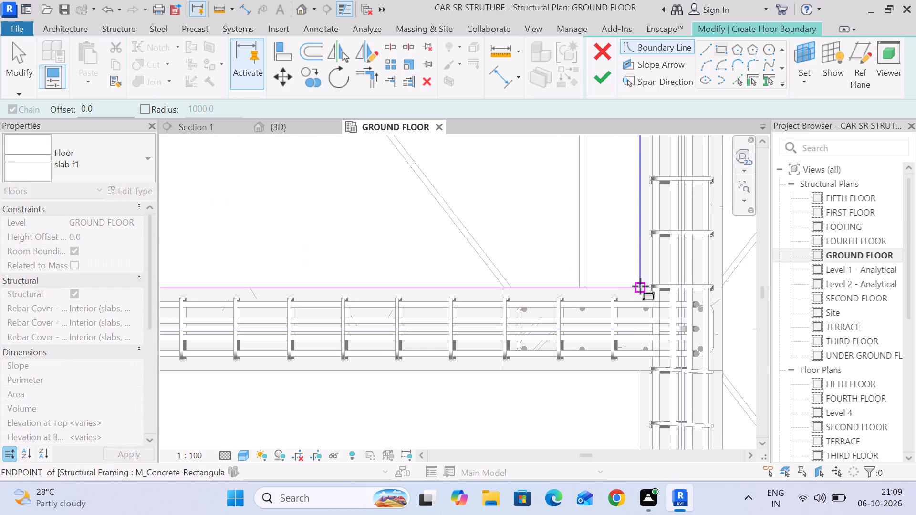
pyautogui.click(641, 286)
pyautogui.scroll(-6, 653, 331)
pyautogui.moveTo(648, 329); pyautogui.dragTo(526, 261, button='middle')
pyautogui.scroll(-5, 534, 278)
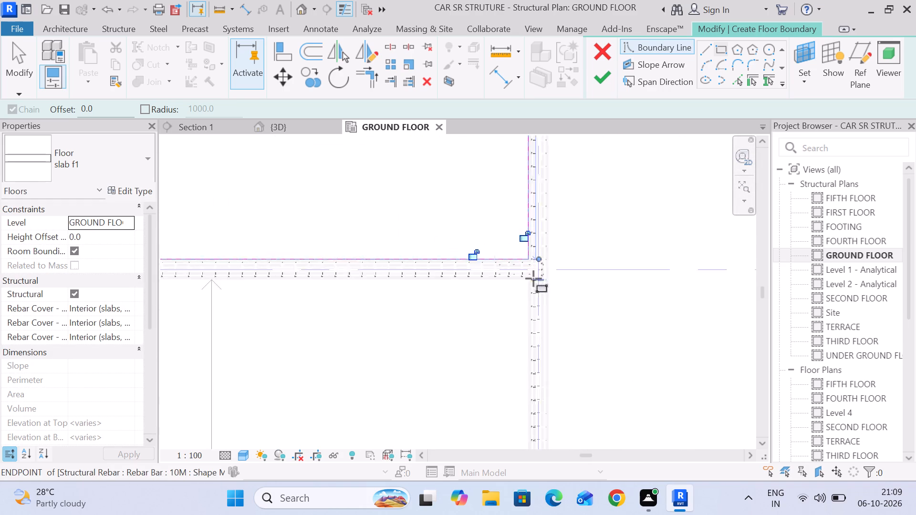
pyautogui.click(7, 56)
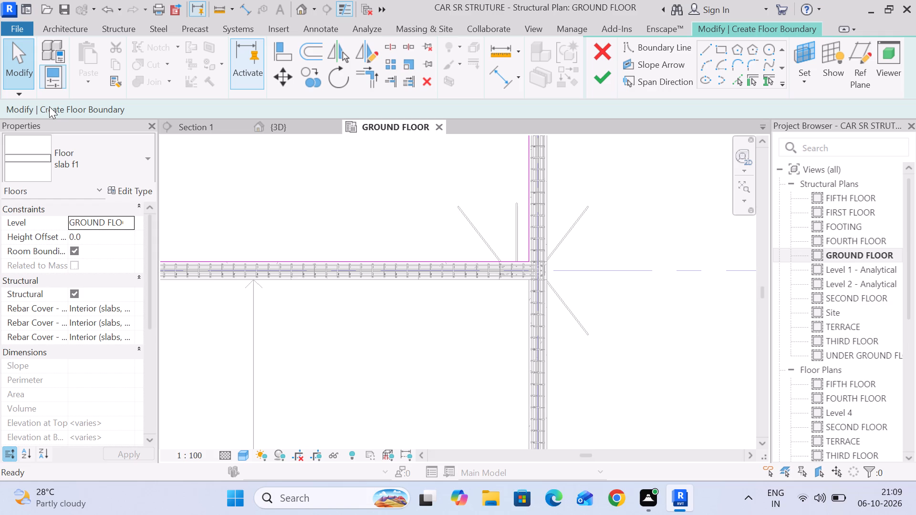
pyautogui.scroll(-4, 311, 141)
pyautogui.moveTo(312, 159); pyautogui.dragTo(396, 283, button='middle')
pyautogui.scroll(-6, 403, 276)
pyautogui.moveTo(402, 276); pyautogui.dragTo(451, 247, button='middle')
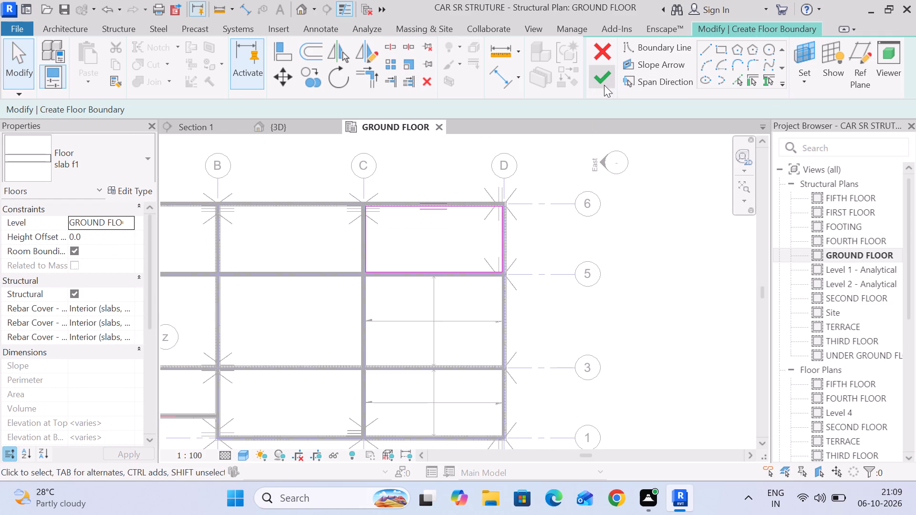
pyautogui.click(604, 85)
pyautogui.moveTo(458, 252); pyautogui.dragTo(480, 205, button='middle')
pyautogui.click(679, 192)
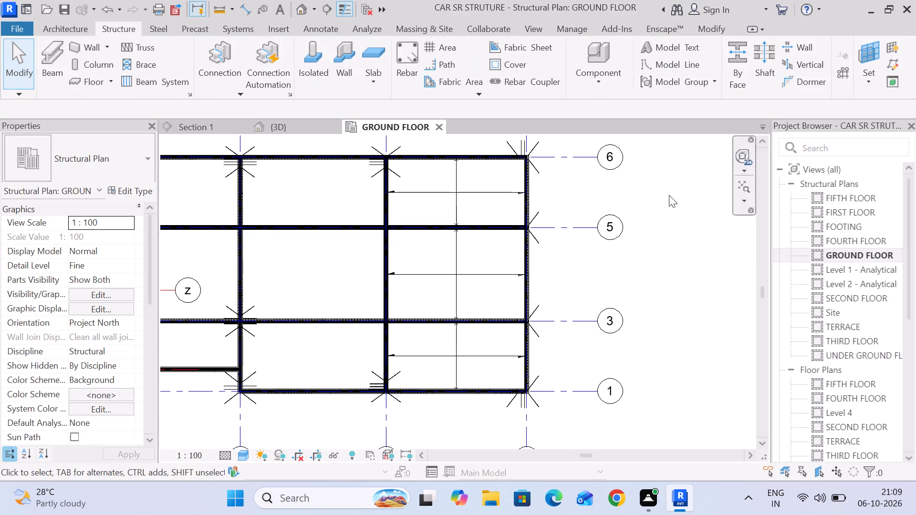
# Change the span direction symbol of the floor between grids C–D and 3–5 to Two Way Slab.
pyautogui.click(448, 197)
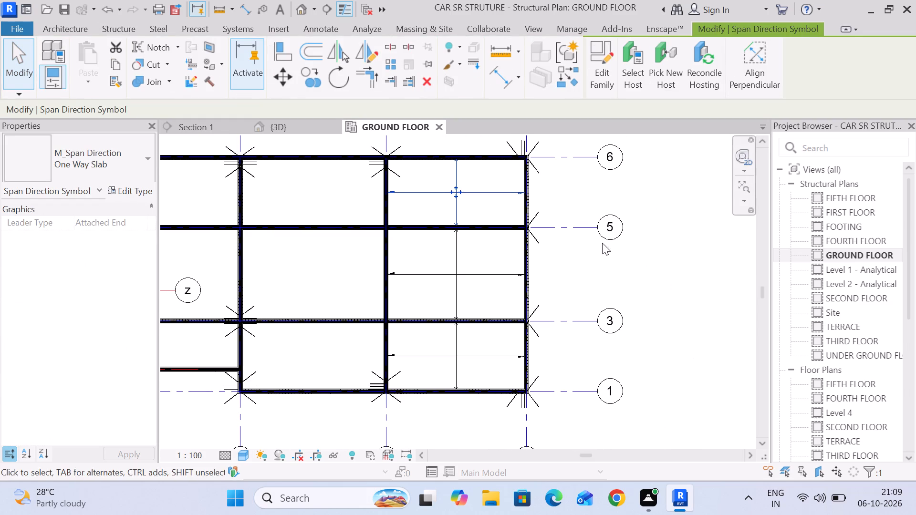
pyautogui.click(450, 275)
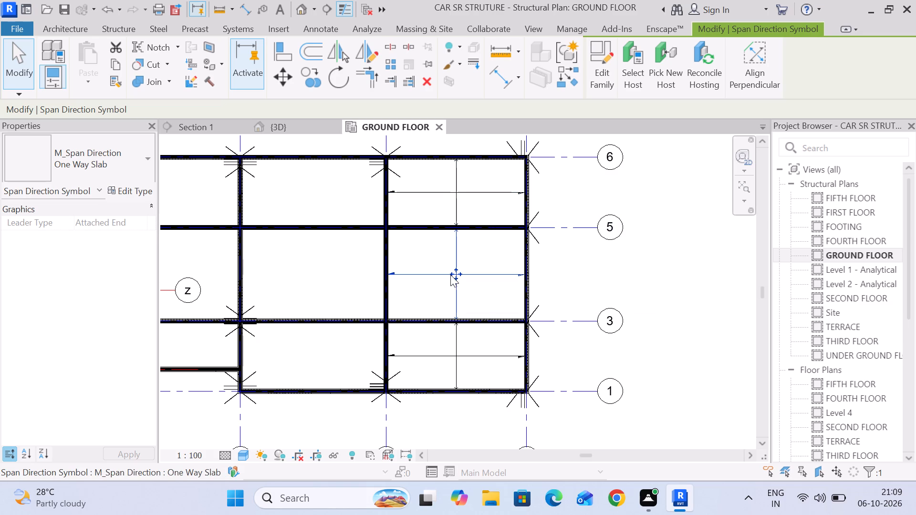
pyautogui.click(71, 153)
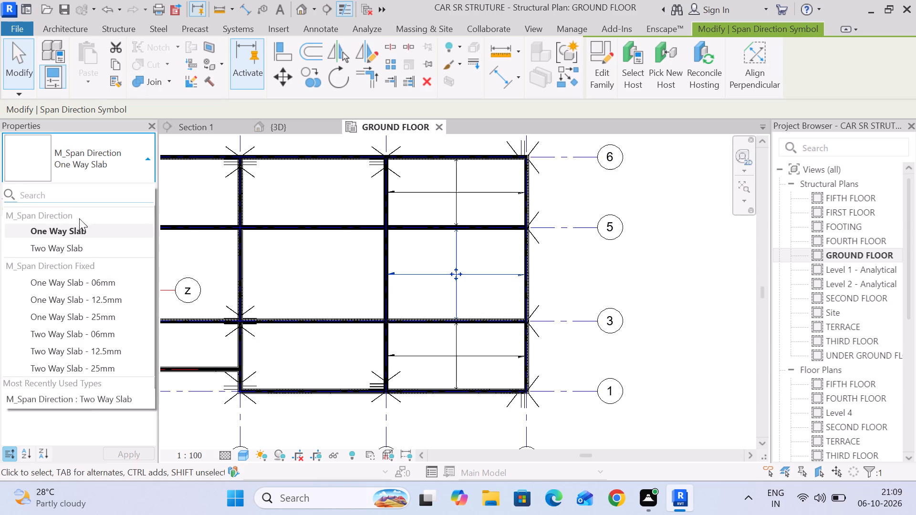
pyautogui.click(87, 245)
pyautogui.click(676, 224)
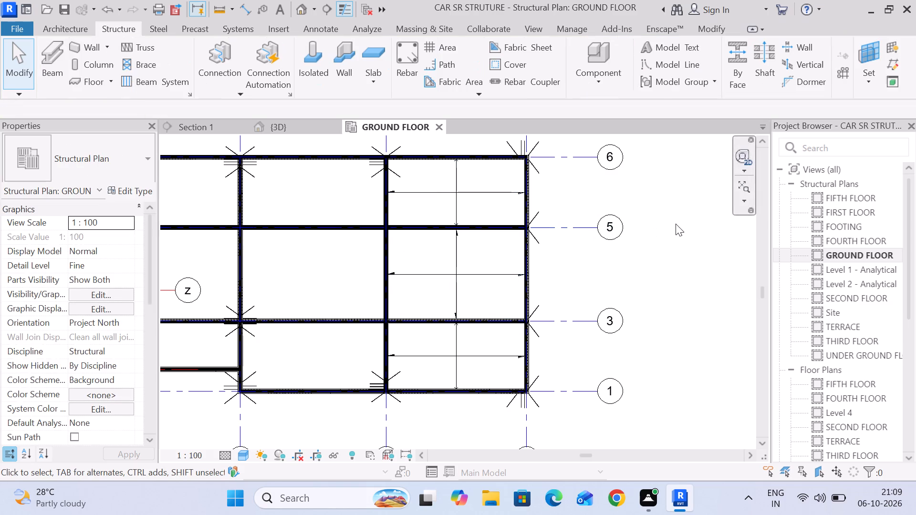
# Choose One Way Slab as the span direction symbol type for the floor between grids C–D and 5–6.
pyautogui.click(448, 194)
pyautogui.click(110, 146)
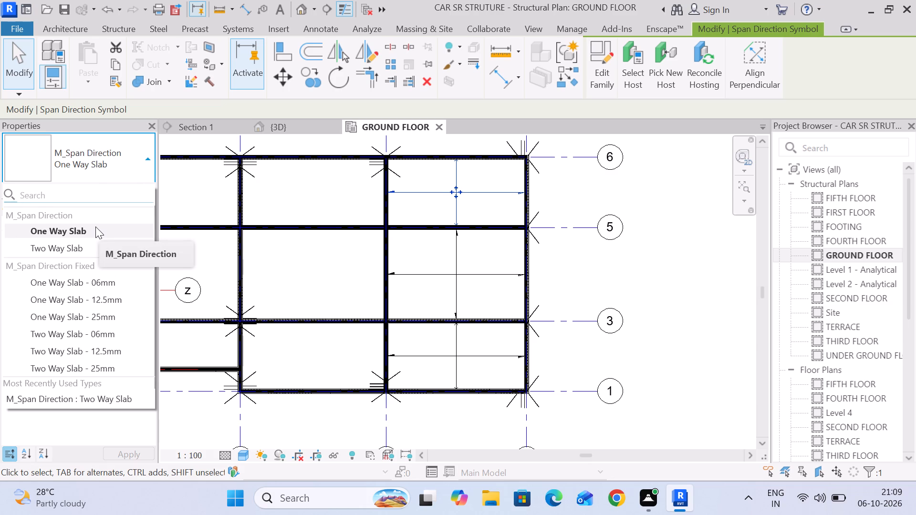
pyautogui.click(96, 227)
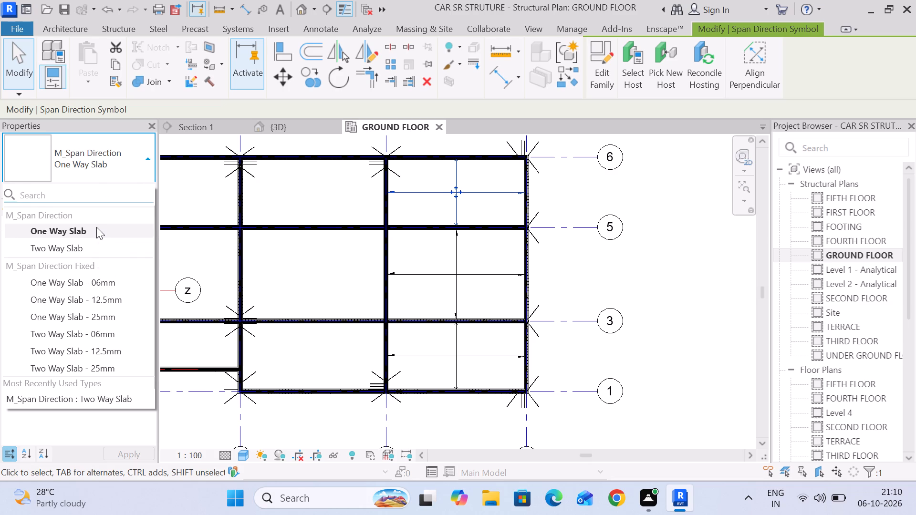
pyautogui.click(687, 207)
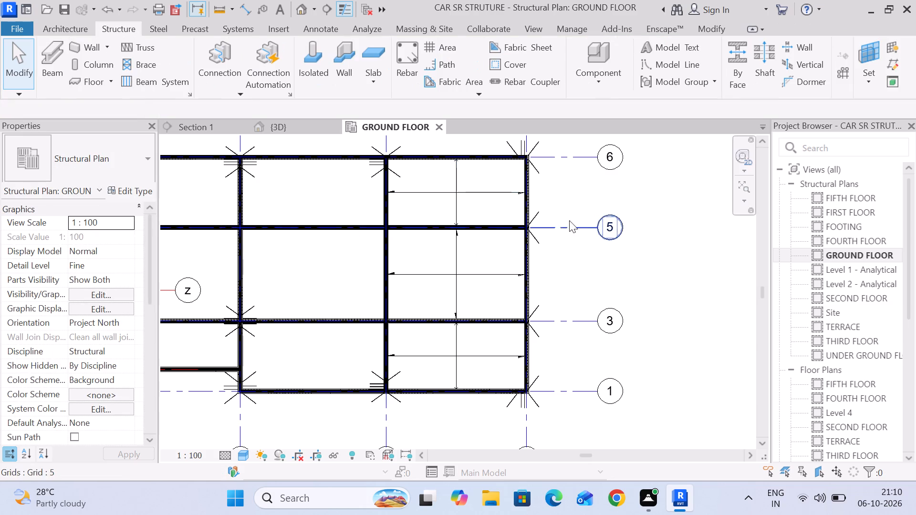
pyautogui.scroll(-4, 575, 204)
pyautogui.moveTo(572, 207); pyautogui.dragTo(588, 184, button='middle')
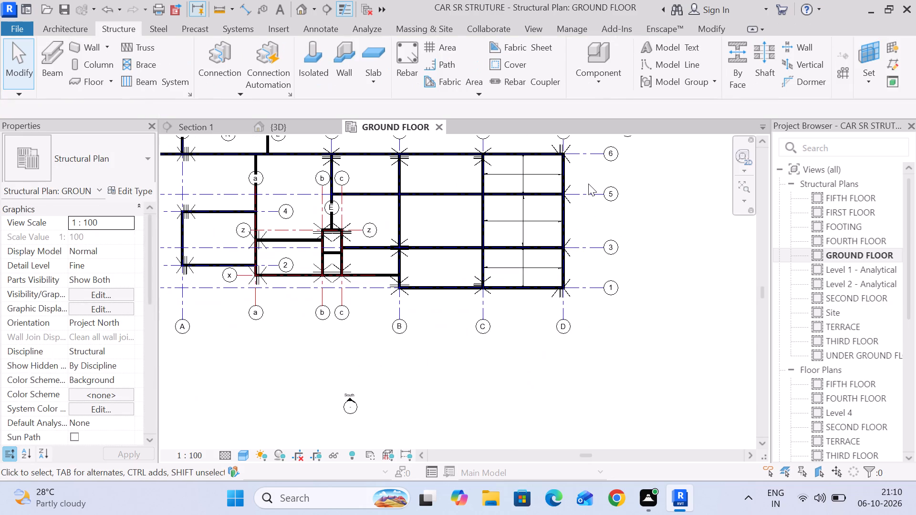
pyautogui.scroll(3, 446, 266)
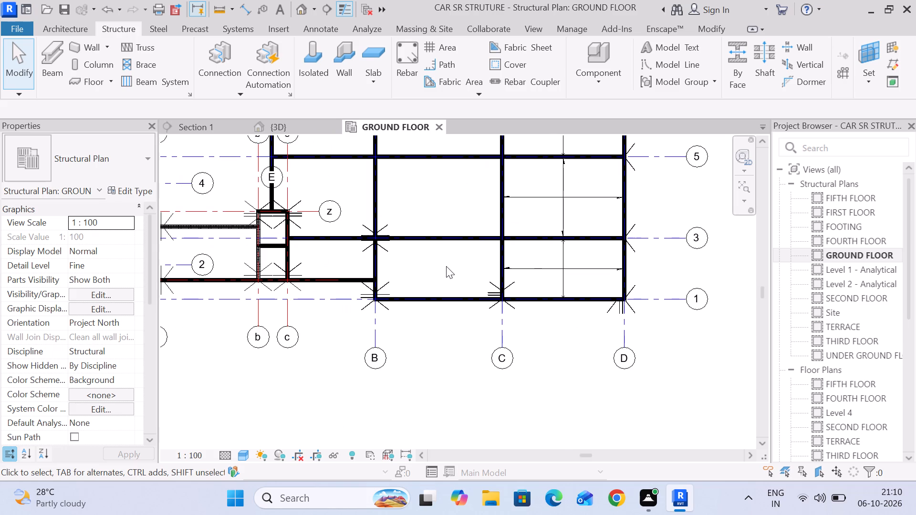
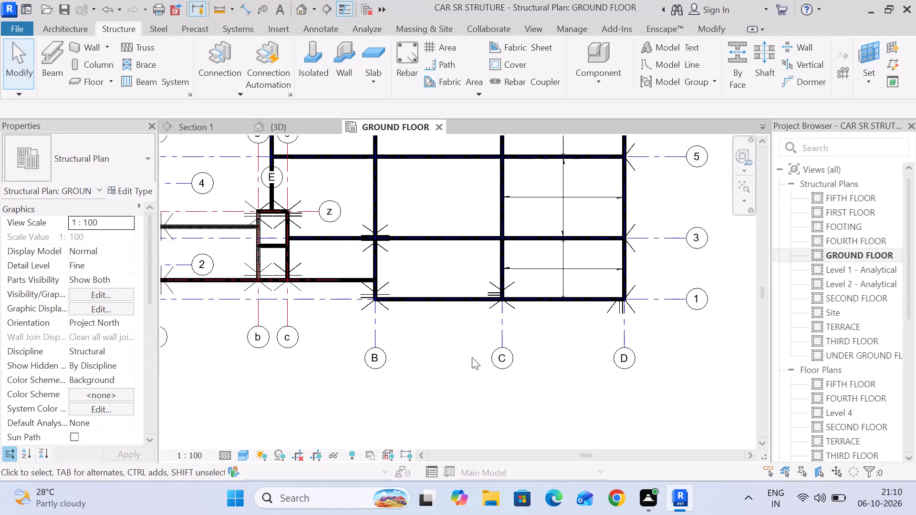
# Create a rectangular structural floor of type slab f1, about 3429 mm deep, along the inner beam faces between grids B–C and 1–3.
pyautogui.scroll(-3, 553, 354)
pyautogui.moveTo(562, 352); pyautogui.dragTo(552, 387, button='middle')
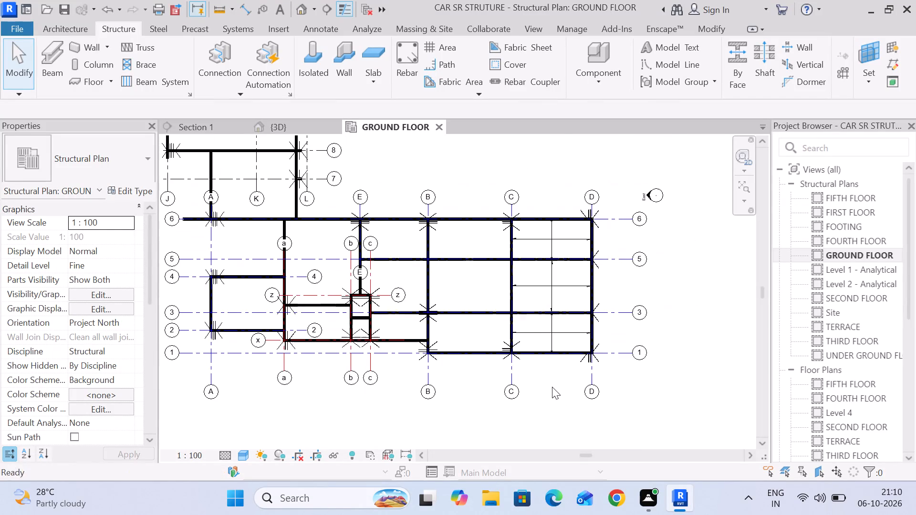
pyautogui.scroll(5, 486, 351)
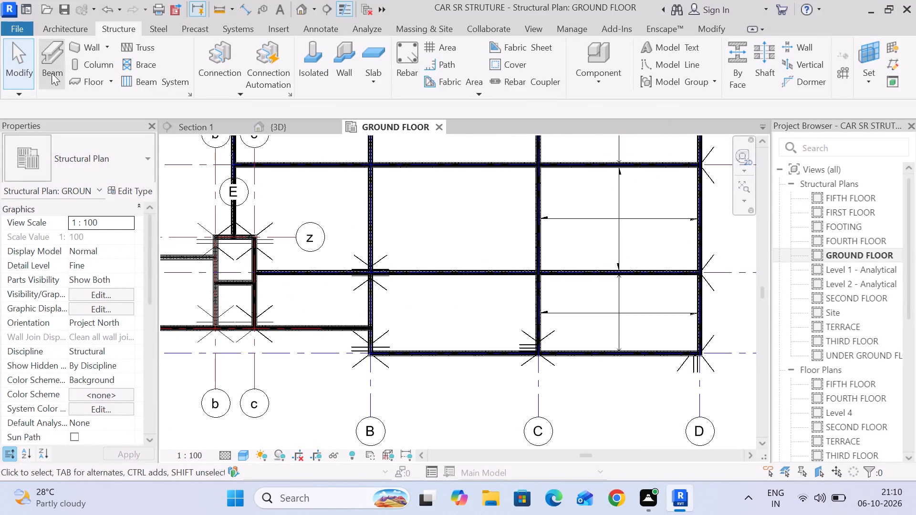
pyautogui.click(92, 81)
pyautogui.moveTo(428, 309); pyautogui.dragTo(481, 204, button='middle')
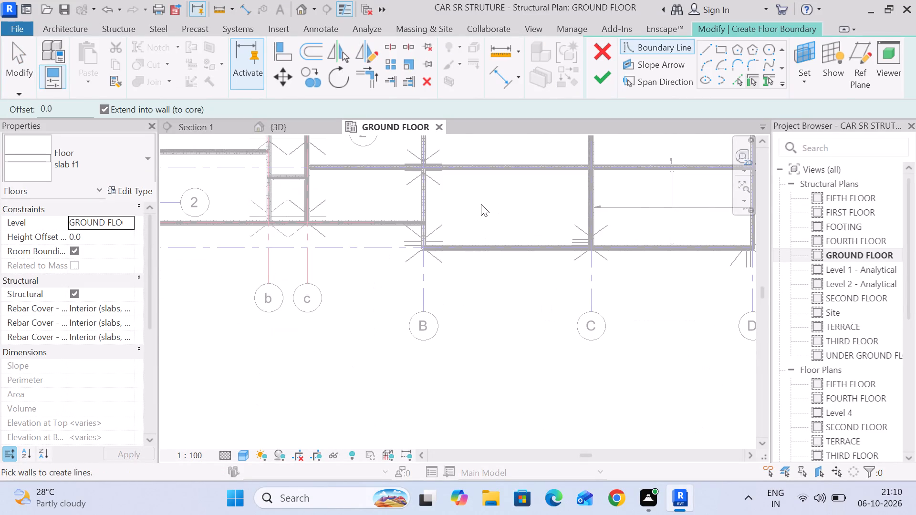
pyautogui.moveTo(508, 206); pyautogui.dragTo(480, 230, button='middle')
pyautogui.click(722, 46)
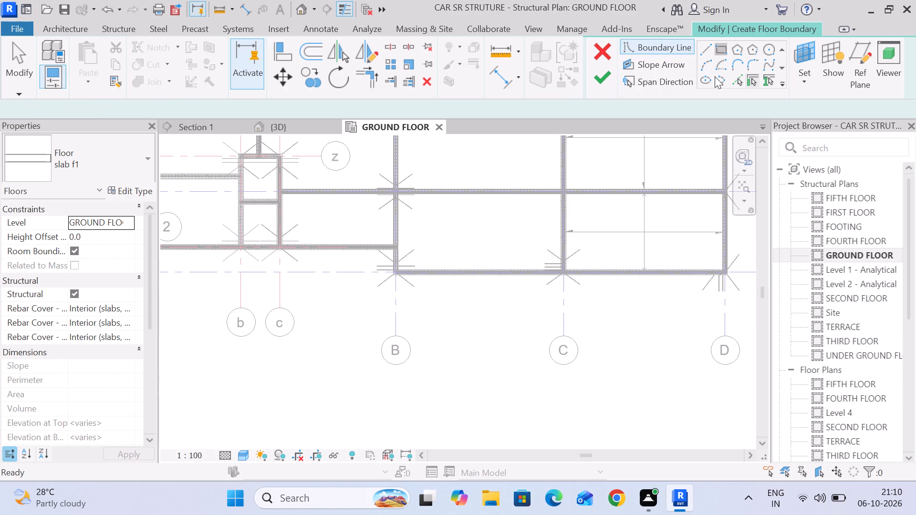
pyautogui.scroll(20, 566, 261)
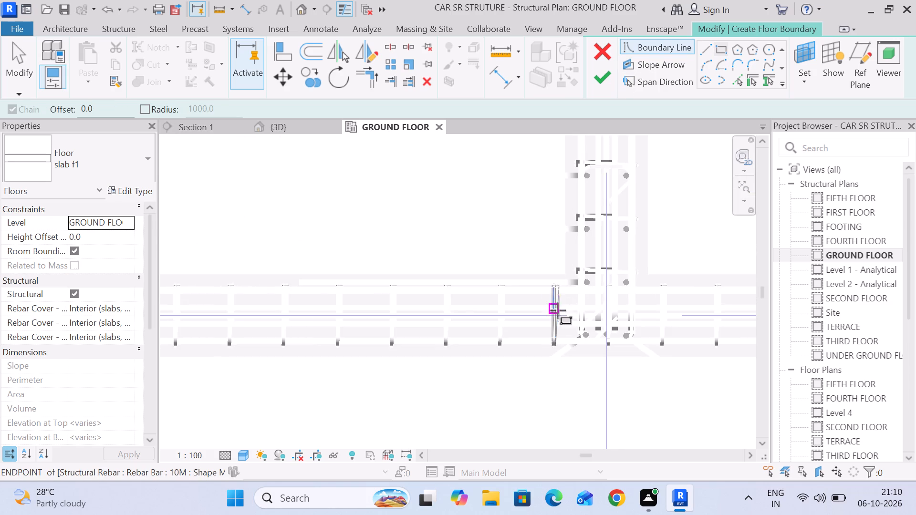
pyautogui.click(566, 273)
pyautogui.scroll(-5, 413, 200)
pyautogui.moveTo(412, 203); pyautogui.dragTo(555, 396, button='middle')
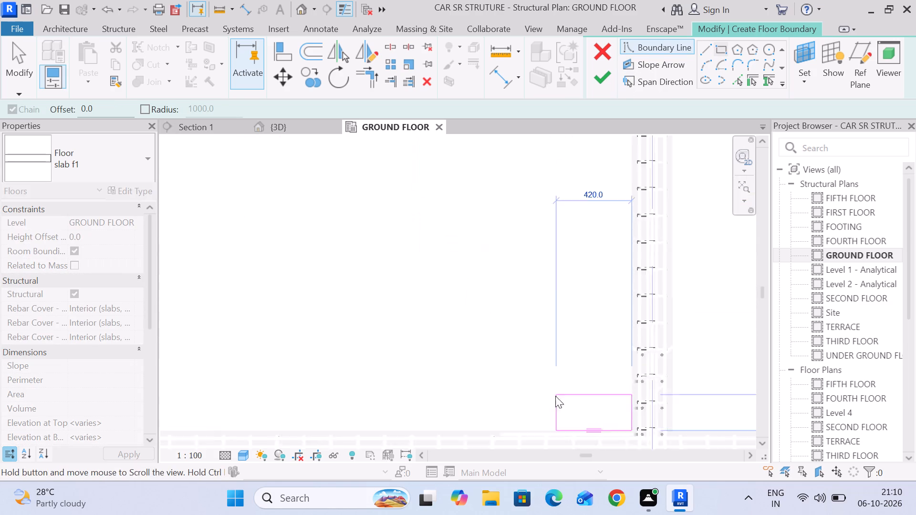
pyautogui.scroll(-4, 448, 284)
pyautogui.moveTo(415, 262); pyautogui.dragTo(650, 485, button='middle')
pyautogui.scroll(-5, 359, 263)
pyautogui.moveTo(357, 266); pyautogui.dragTo(580, 202, button='middle')
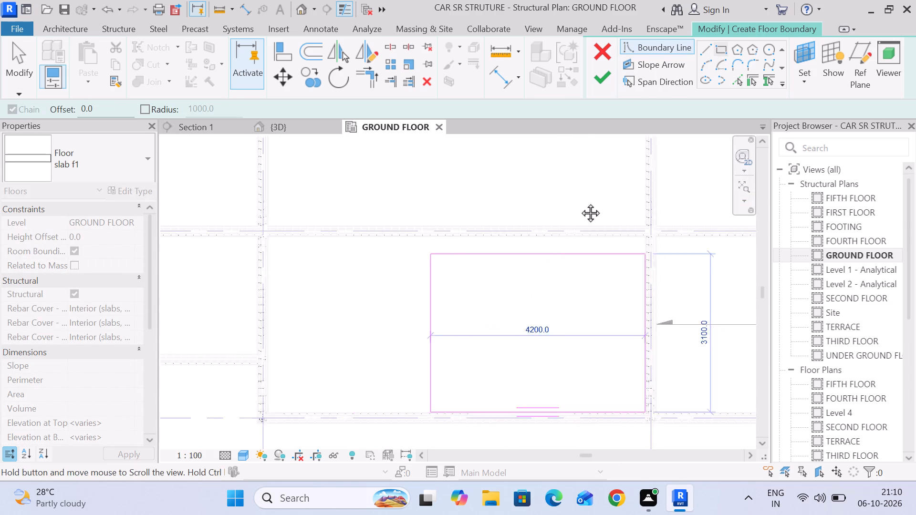
pyautogui.moveTo(580, 202); pyautogui.dragTo(587, 199, button='middle')
pyautogui.scroll(14, 422, 188)
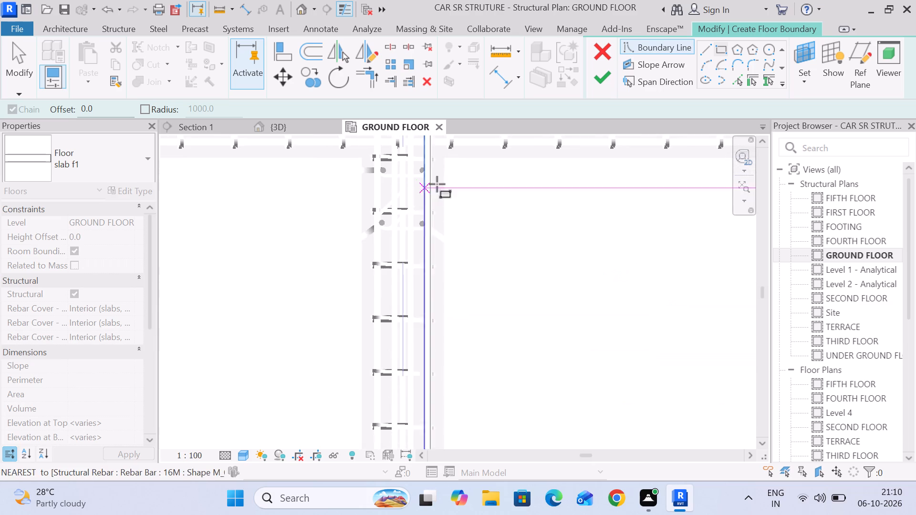
pyautogui.click(445, 156)
pyautogui.scroll(-6, 461, 201)
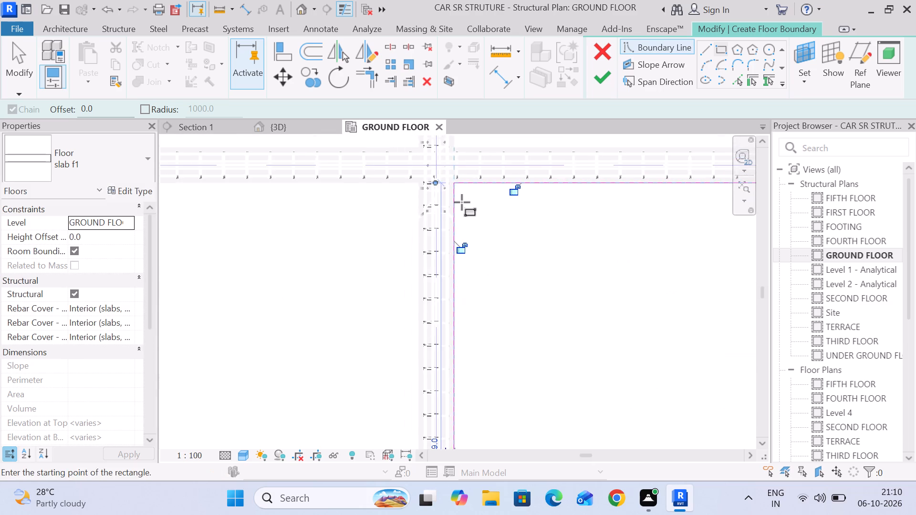
pyautogui.scroll(-12, 462, 202)
pyautogui.moveTo(572, 258); pyautogui.dragTo(494, 234, button='middle')
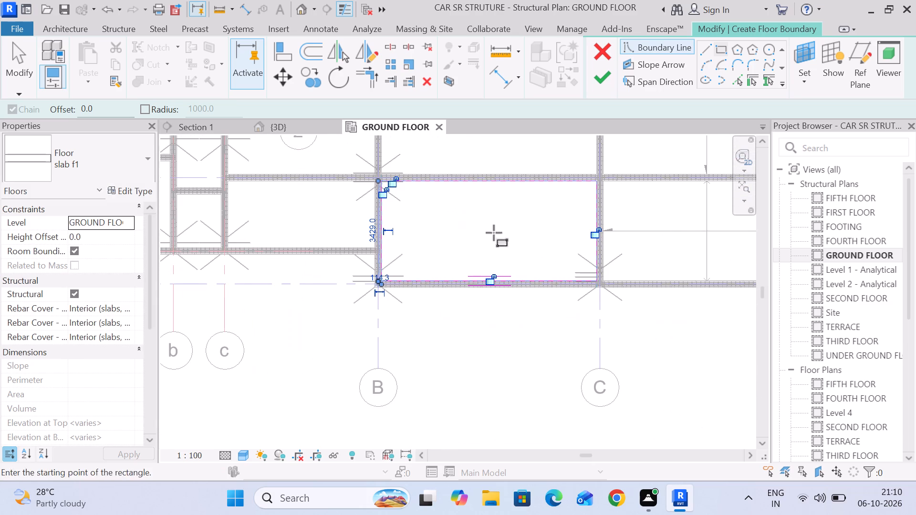
pyautogui.click(594, 79)
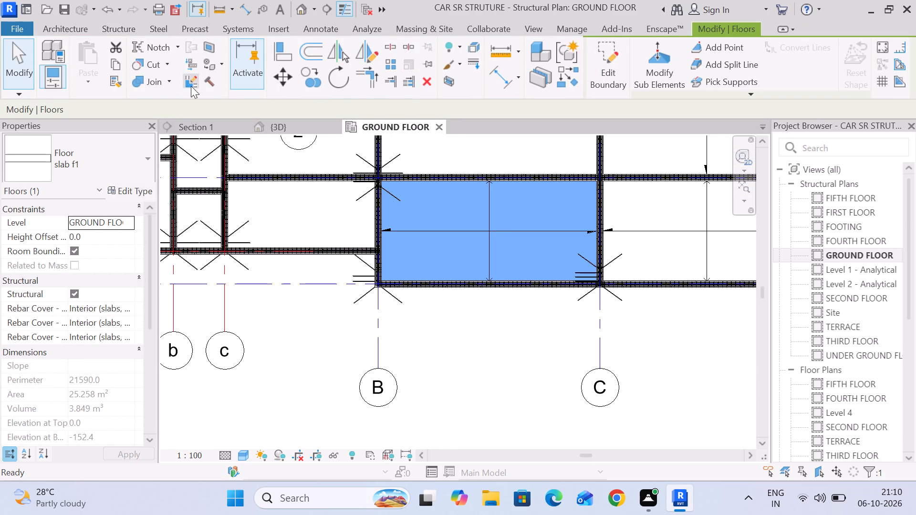
# Create a separate structural floor of type slab f1, about 4648 mm deep, along the inner beam faces between grids B–C and 3–5.
pyautogui.click(110, 29)
pyautogui.click(85, 82)
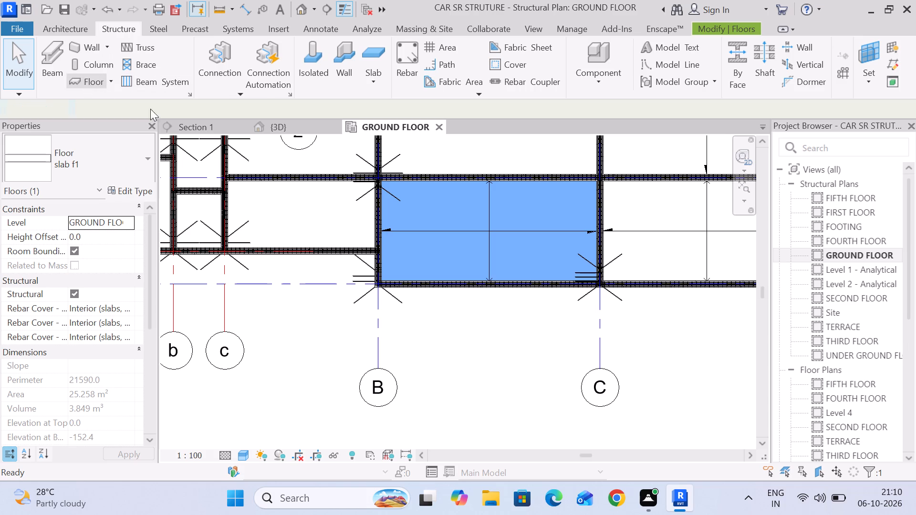
pyautogui.scroll(-5, 437, 178)
pyautogui.moveTo(437, 188); pyautogui.dragTo(437, 306, button='middle')
pyautogui.scroll(6, 471, 249)
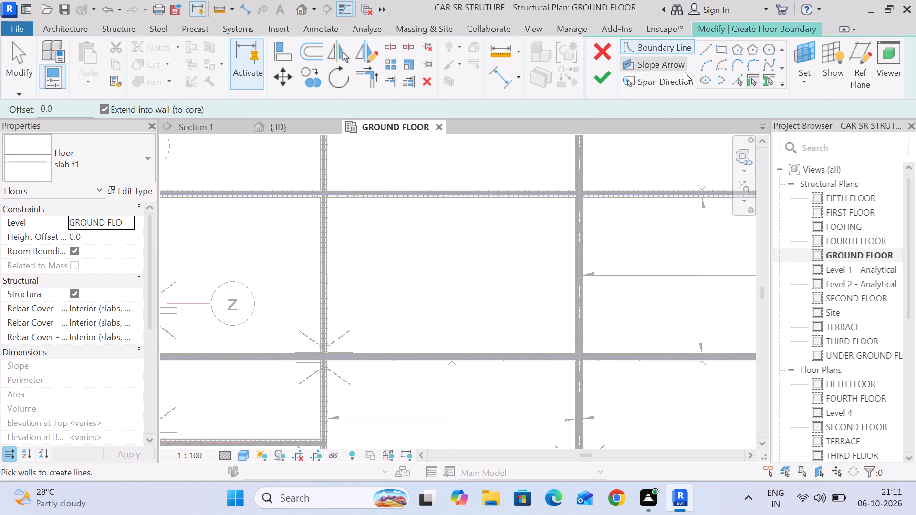
pyautogui.click(721, 52)
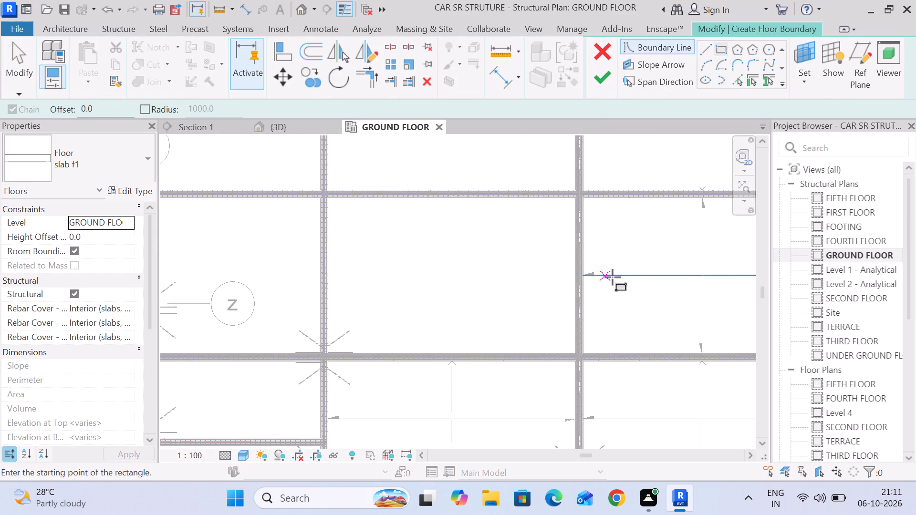
pyautogui.scroll(5, 544, 350)
pyautogui.moveTo(553, 349); pyautogui.dragTo(553, 245, button='middle')
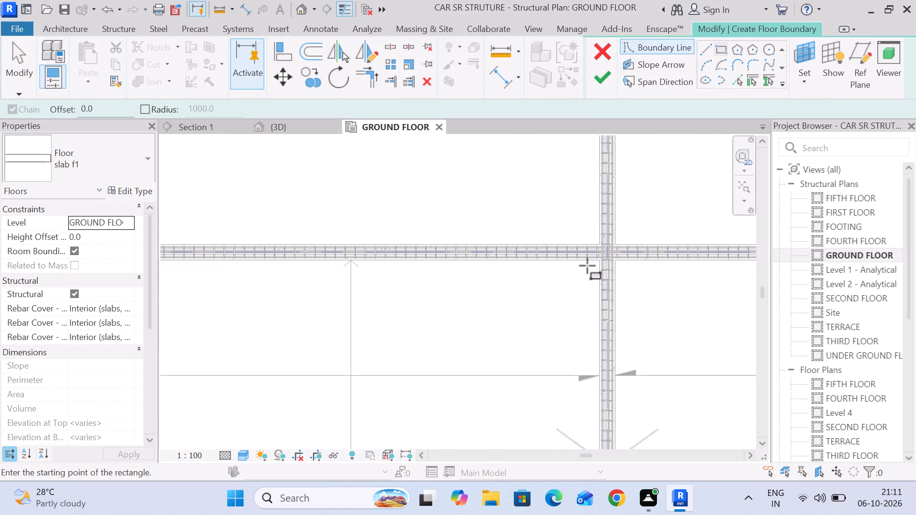
pyautogui.scroll(6, 591, 226)
pyautogui.scroll(5, 617, 304)
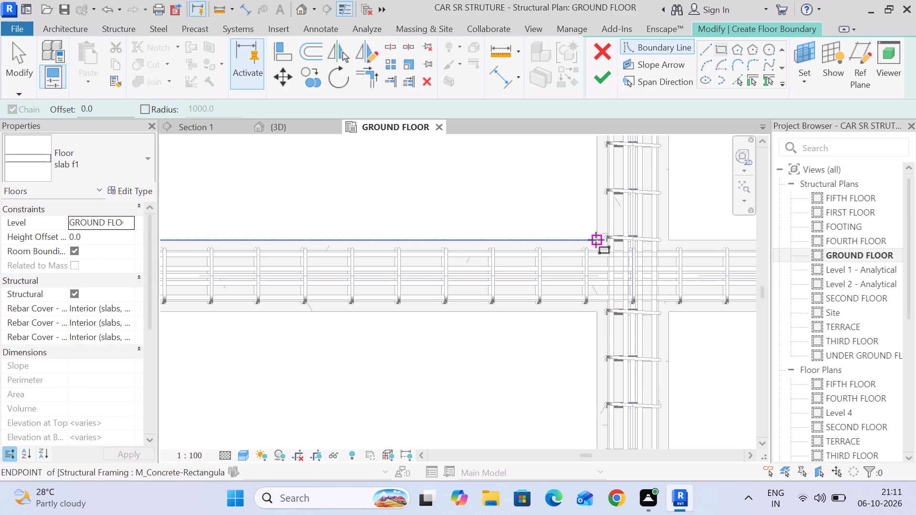
pyautogui.click(596, 240)
pyautogui.scroll(-6, 478, 193)
pyautogui.moveTo(474, 197); pyautogui.dragTo(647, 413, button='middle')
pyautogui.scroll(-7, 398, 252)
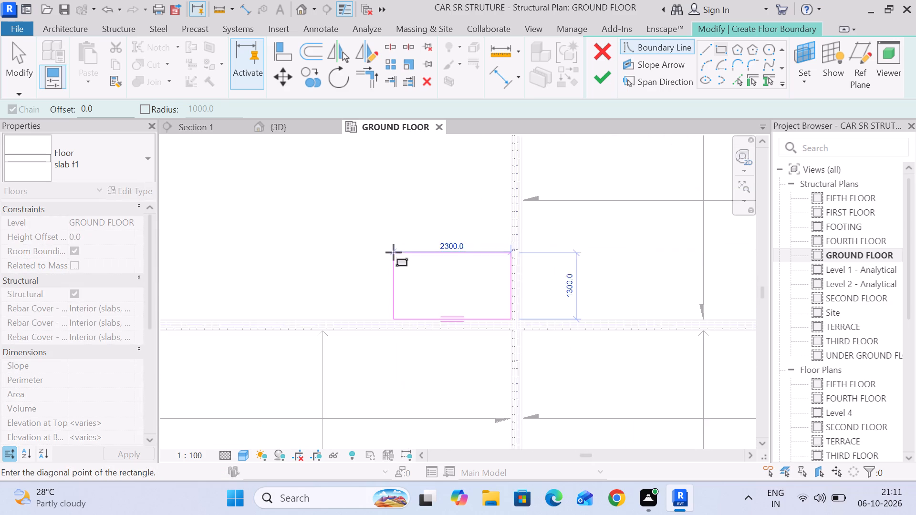
pyautogui.moveTo(375, 199); pyautogui.dragTo(626, 375, button='middle')
pyautogui.scroll(11, 385, 256)
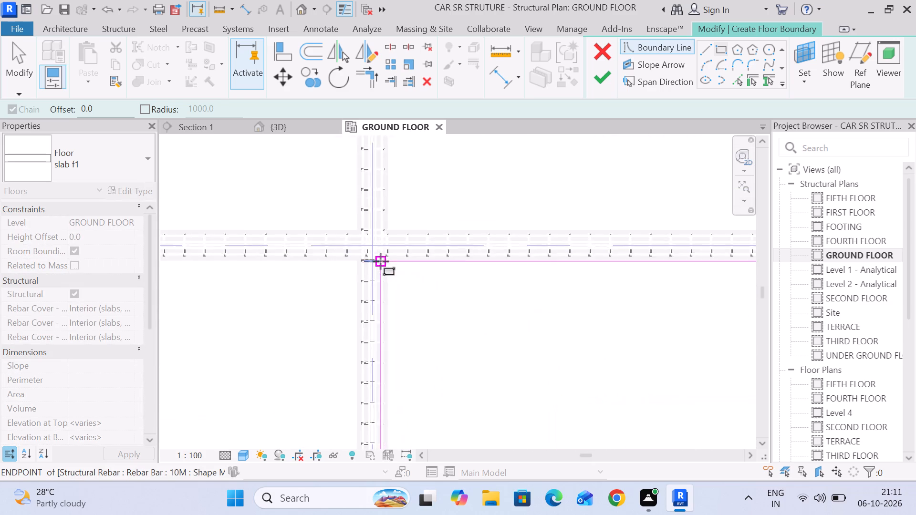
pyautogui.scroll(6, 381, 261)
pyautogui.click(391, 250)
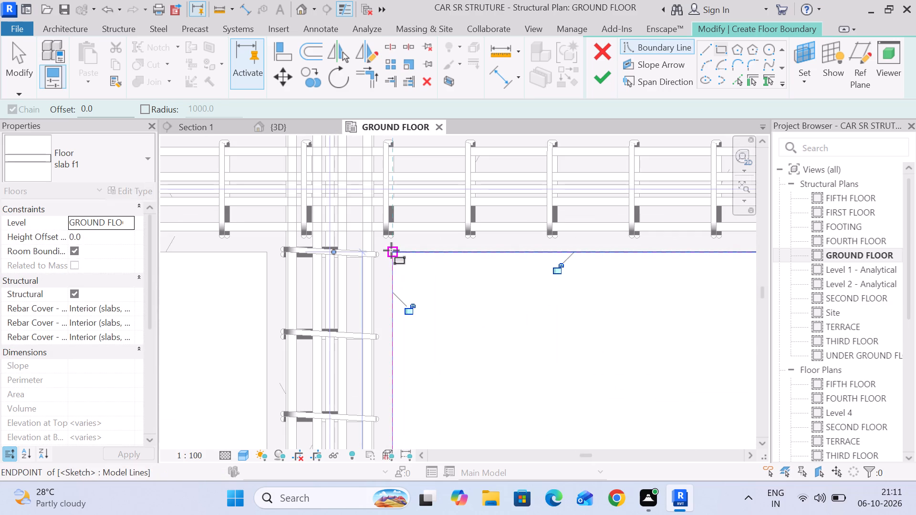
pyautogui.scroll(-14, 431, 291)
pyautogui.scroll(-5, 510, 351)
pyautogui.moveTo(514, 355); pyautogui.dragTo(464, 257, button='middle')
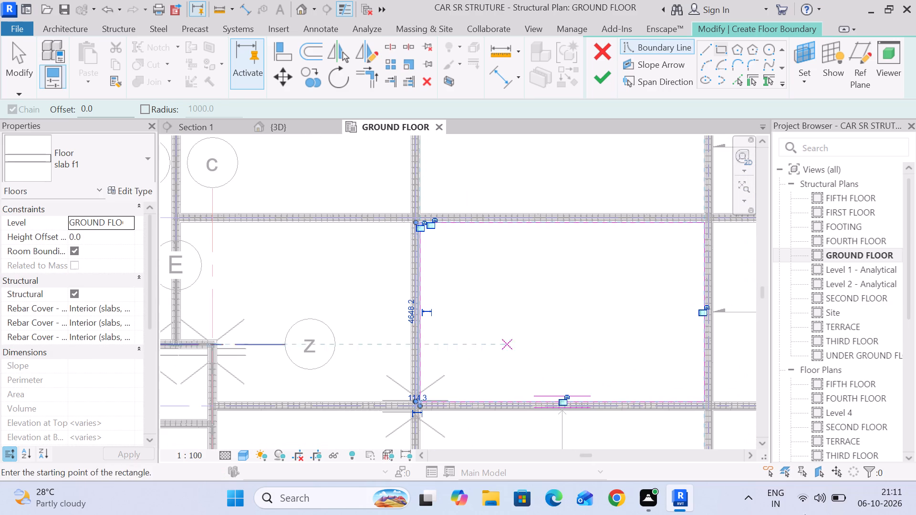
pyautogui.click(23, 63)
pyautogui.click(600, 76)
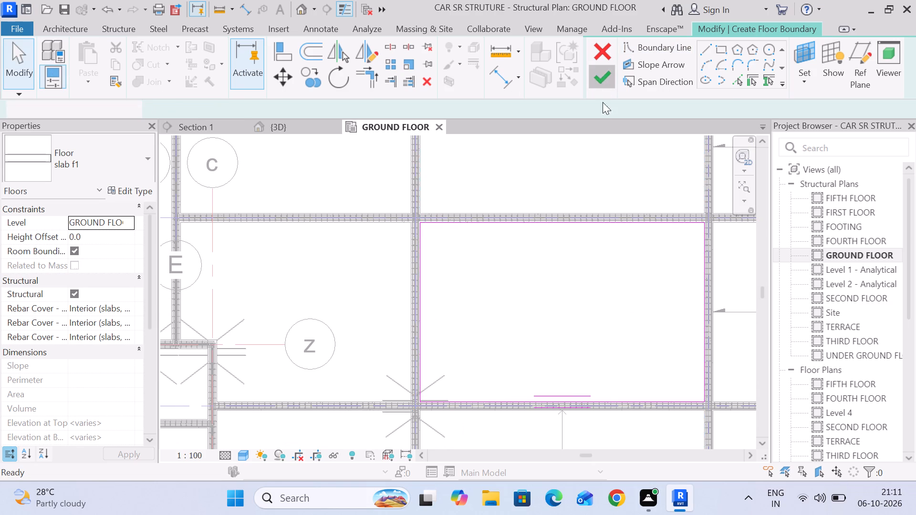
pyautogui.scroll(-6, 587, 189)
pyautogui.moveTo(571, 214); pyautogui.dragTo(504, 261, button='middle')
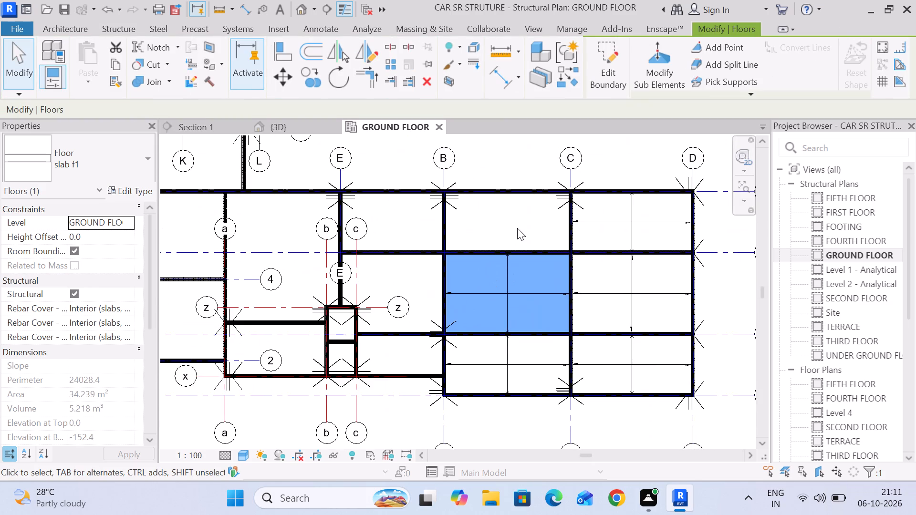
pyautogui.click(517, 228)
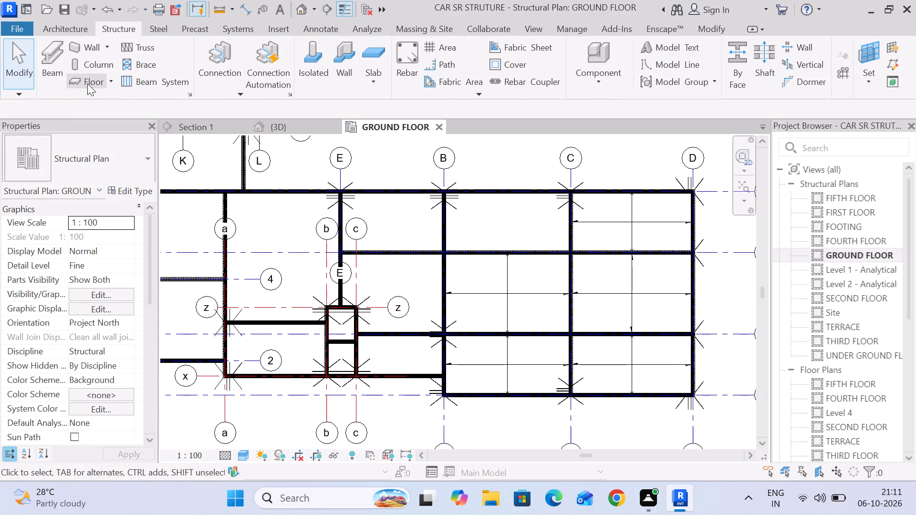
# Create a rectangular structural floor of type slab f1, about 3429 mm deep, along the inner beam faces between grids B–C and 5–6.
pyautogui.click(87, 83)
pyautogui.click(721, 47)
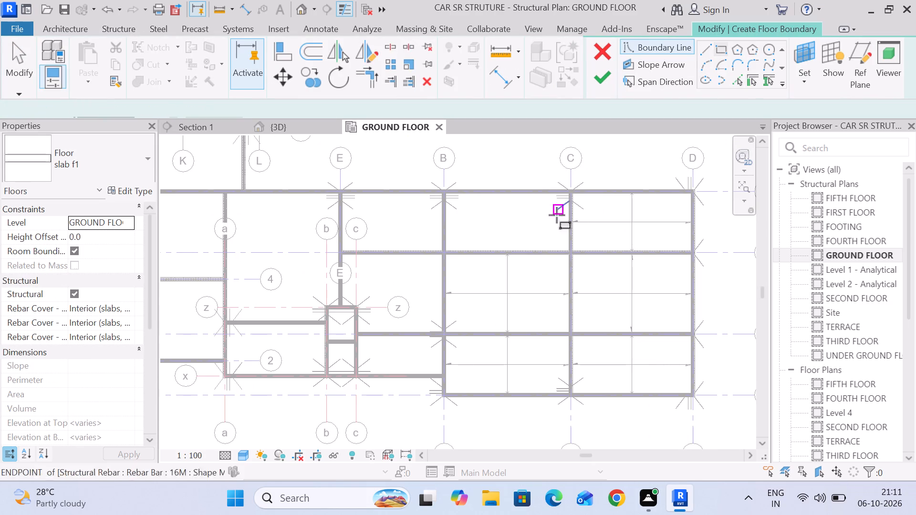
pyautogui.scroll(15, 552, 236)
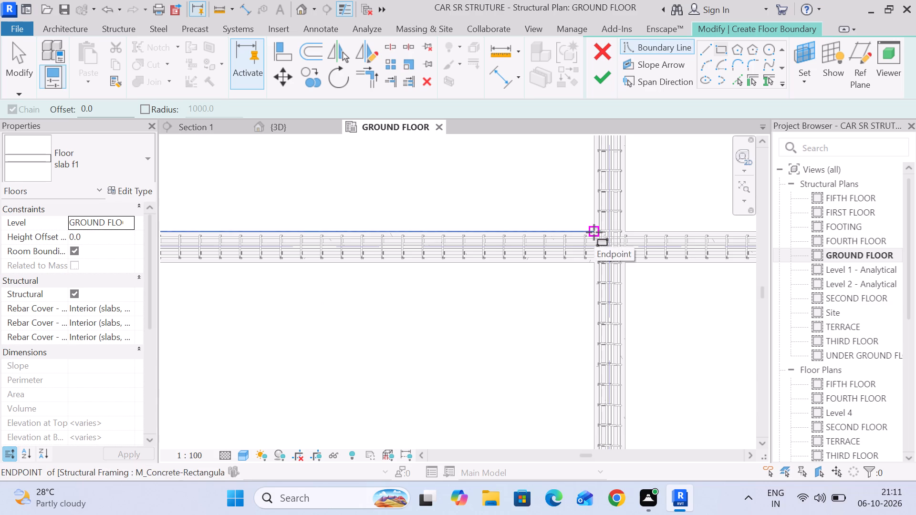
pyautogui.click(594, 232)
pyautogui.scroll(-5, 457, 176)
pyautogui.moveTo(456, 176); pyautogui.dragTo(617, 377, button='middle')
pyautogui.moveTo(342, 223); pyautogui.dragTo(563, 321, button='middle')
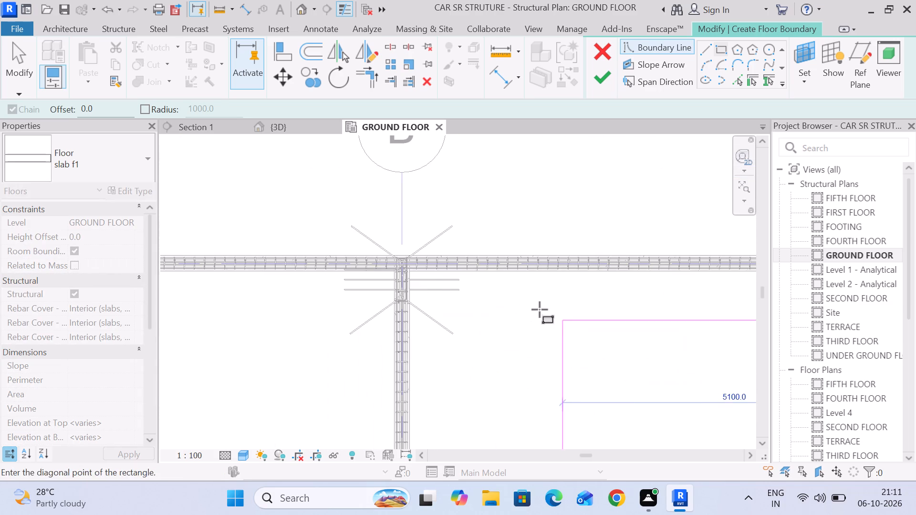
pyautogui.scroll(13, 381, 266)
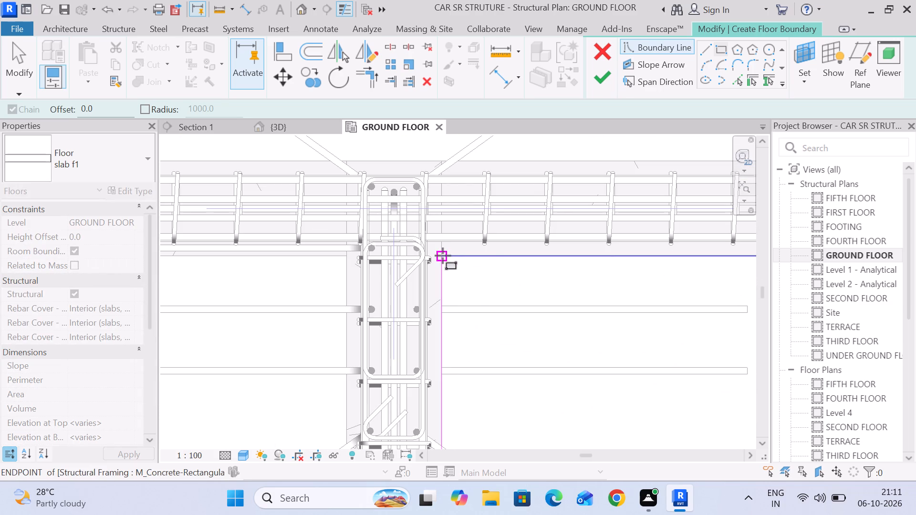
pyautogui.click(443, 256)
pyautogui.scroll(-6, 479, 311)
pyautogui.moveTo(474, 303); pyautogui.dragTo(400, 203, button='middle')
pyautogui.scroll(-12, 405, 241)
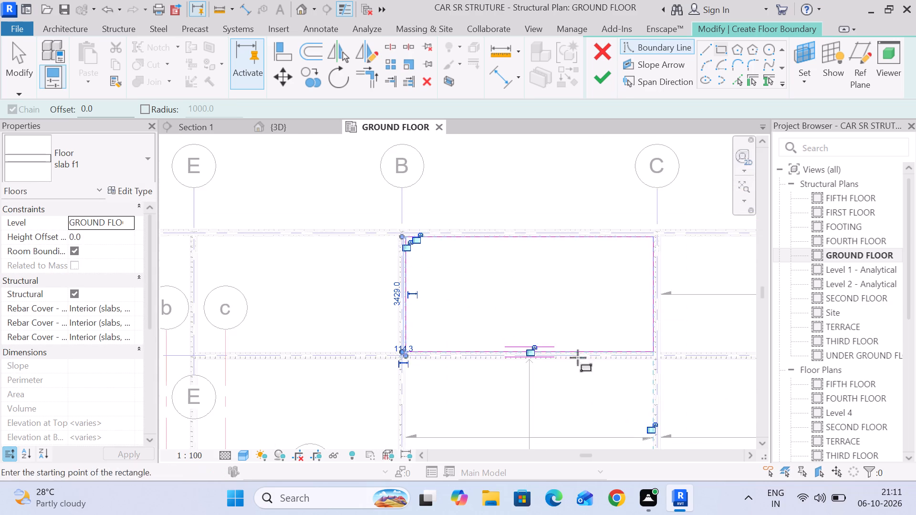
pyautogui.moveTo(599, 366); pyautogui.dragTo(478, 245, button='middle')
pyautogui.click(607, 78)
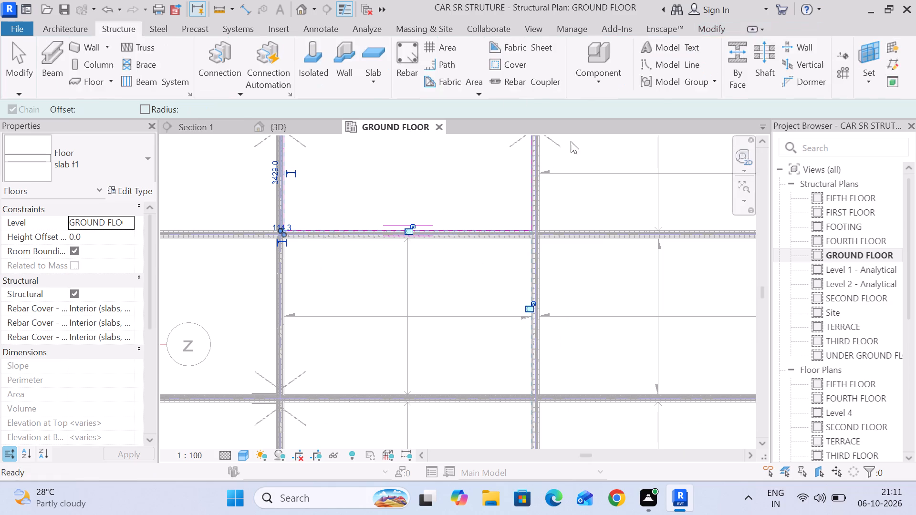
pyautogui.moveTo(434, 210); pyautogui.dragTo(472, 330, button='middle')
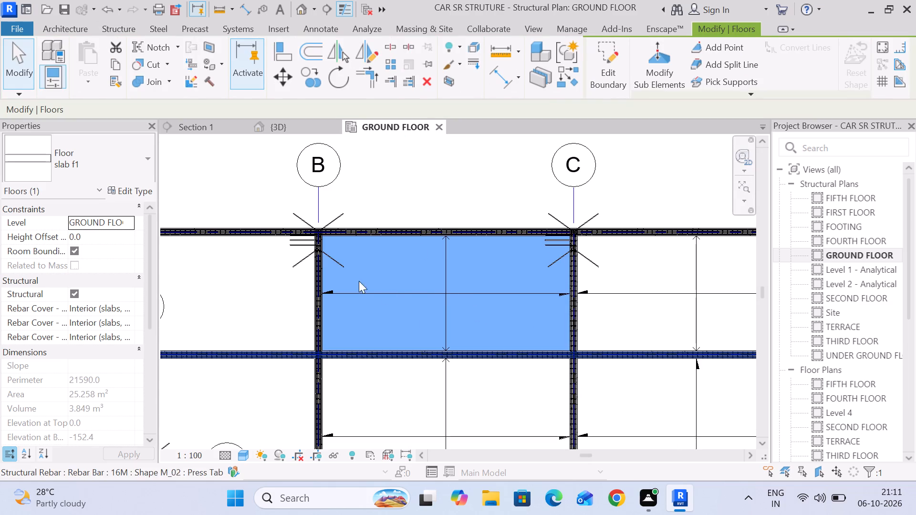
pyautogui.scroll(-5, 447, 236)
pyautogui.moveTo(444, 277); pyautogui.dragTo(490, 215, button='middle')
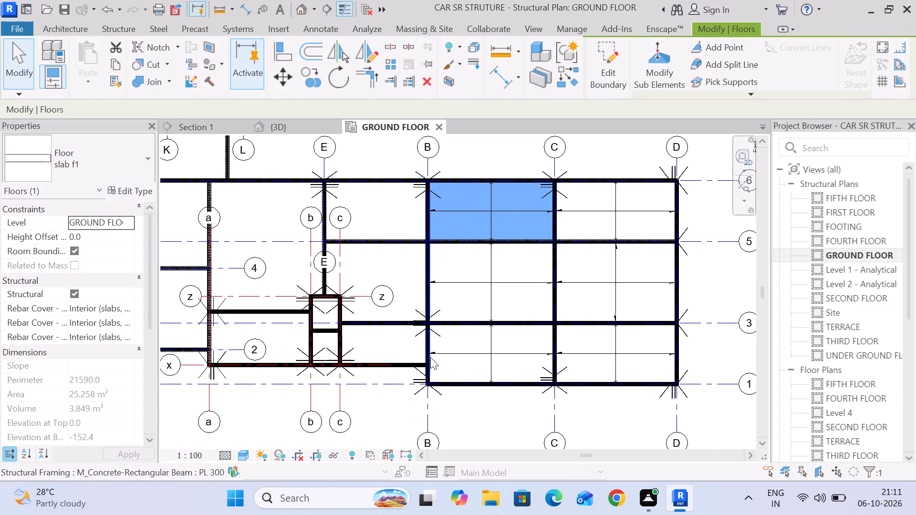
pyautogui.moveTo(507, 266); pyautogui.dragTo(505, 273)
pyautogui.click(627, 149)
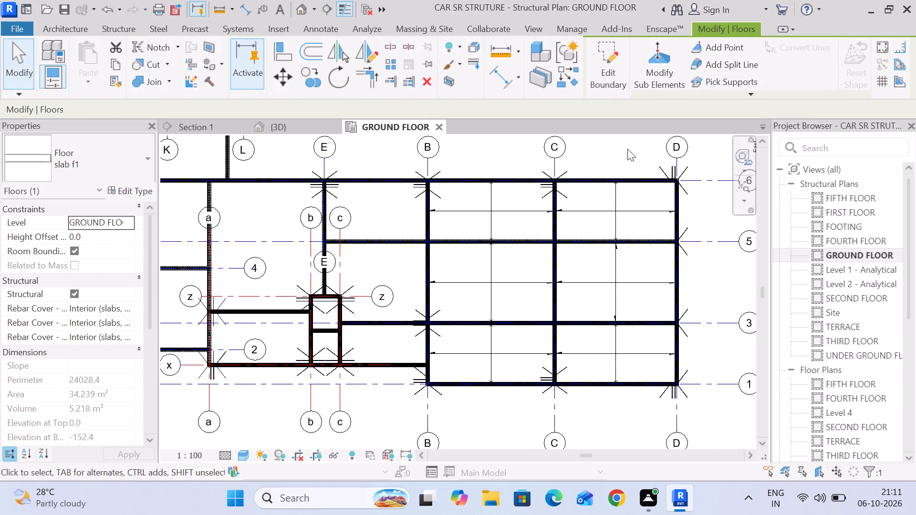
# Change the span direction symbol of the floor between grids B–C and 3–5 to Two Way Slab.
pyautogui.click(500, 287)
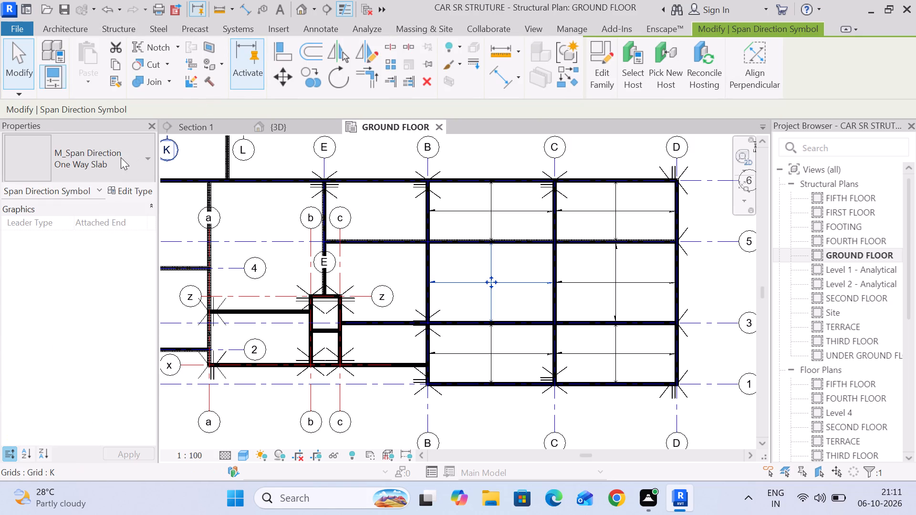
pyautogui.click(121, 157)
pyautogui.click(89, 247)
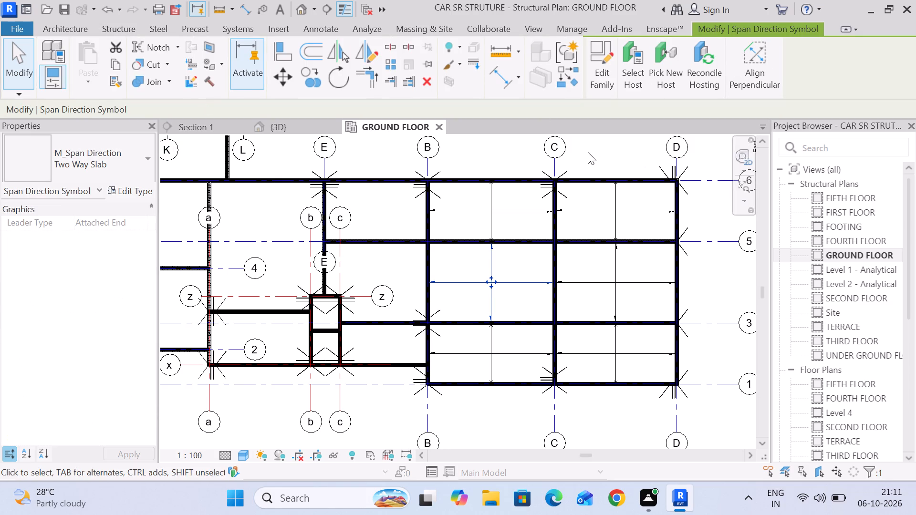
pyautogui.click(588, 152)
pyautogui.moveTo(459, 273); pyautogui.dragTo(500, 241, button='middle')
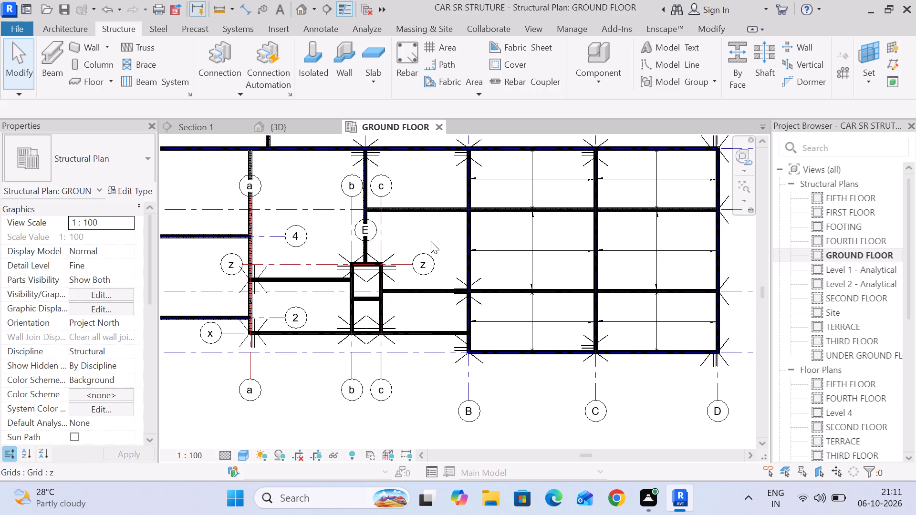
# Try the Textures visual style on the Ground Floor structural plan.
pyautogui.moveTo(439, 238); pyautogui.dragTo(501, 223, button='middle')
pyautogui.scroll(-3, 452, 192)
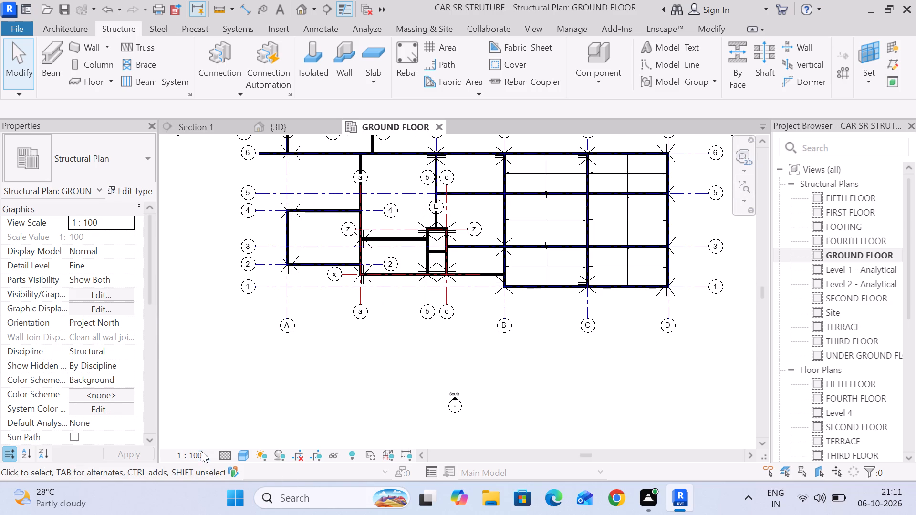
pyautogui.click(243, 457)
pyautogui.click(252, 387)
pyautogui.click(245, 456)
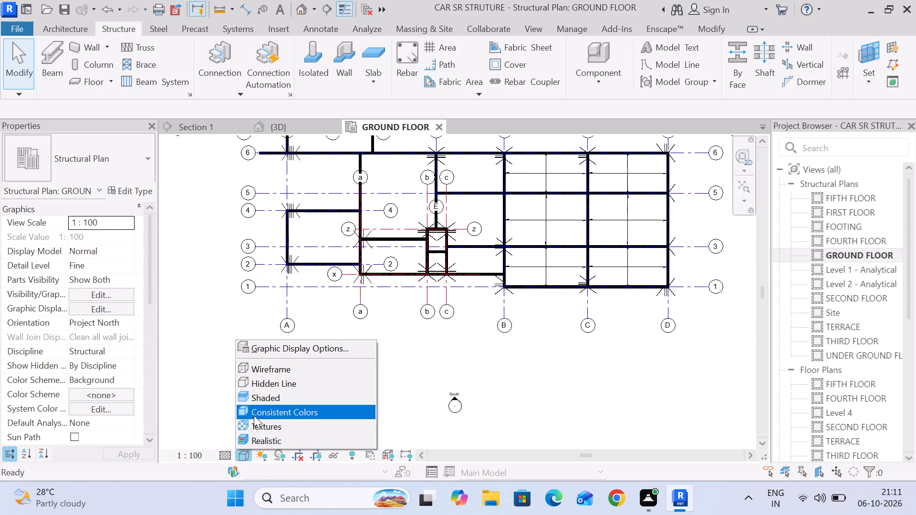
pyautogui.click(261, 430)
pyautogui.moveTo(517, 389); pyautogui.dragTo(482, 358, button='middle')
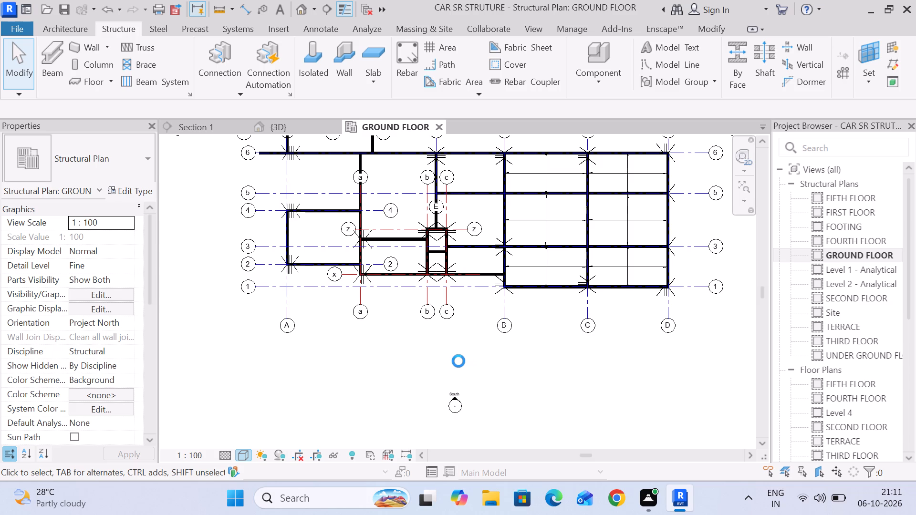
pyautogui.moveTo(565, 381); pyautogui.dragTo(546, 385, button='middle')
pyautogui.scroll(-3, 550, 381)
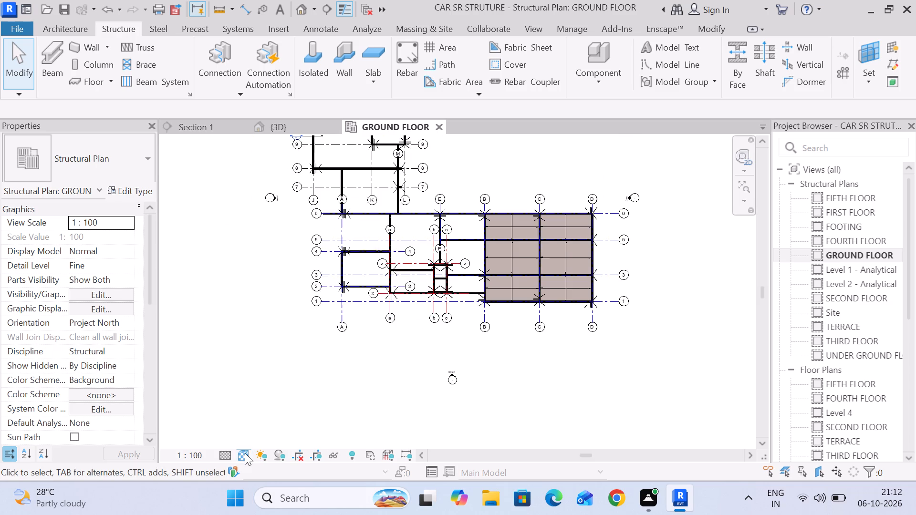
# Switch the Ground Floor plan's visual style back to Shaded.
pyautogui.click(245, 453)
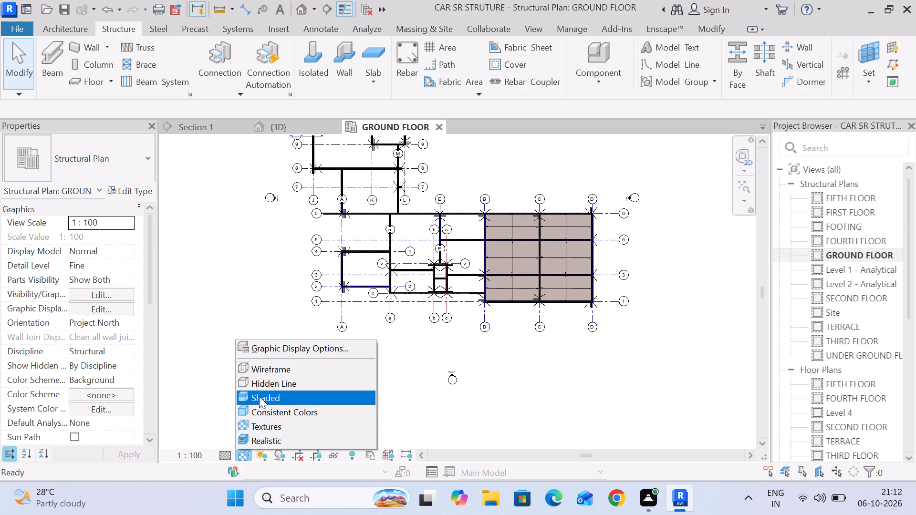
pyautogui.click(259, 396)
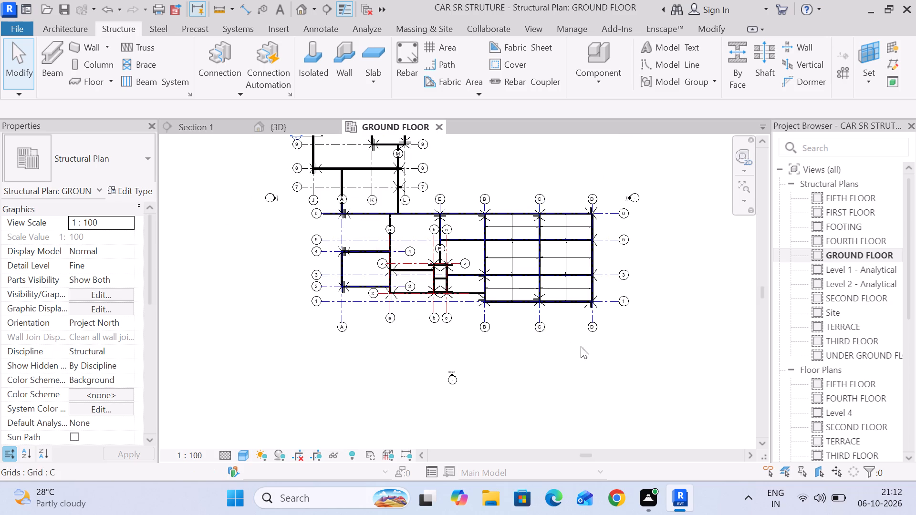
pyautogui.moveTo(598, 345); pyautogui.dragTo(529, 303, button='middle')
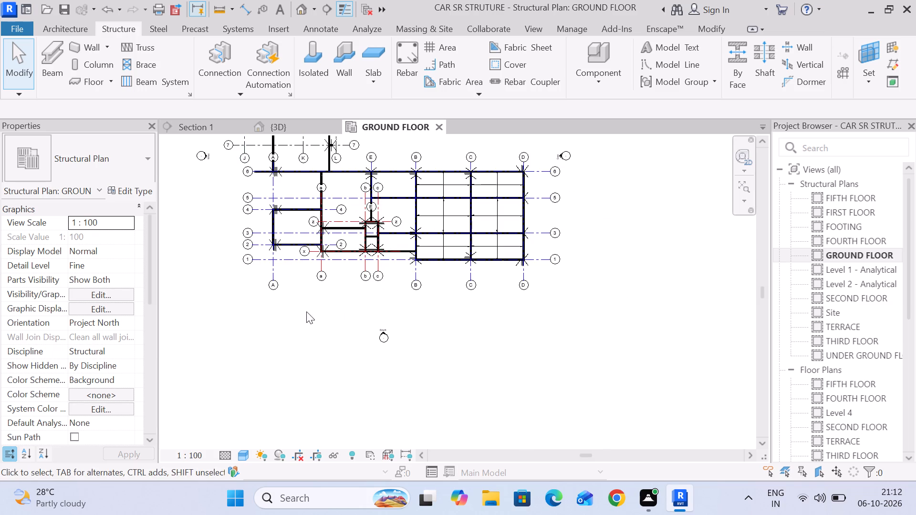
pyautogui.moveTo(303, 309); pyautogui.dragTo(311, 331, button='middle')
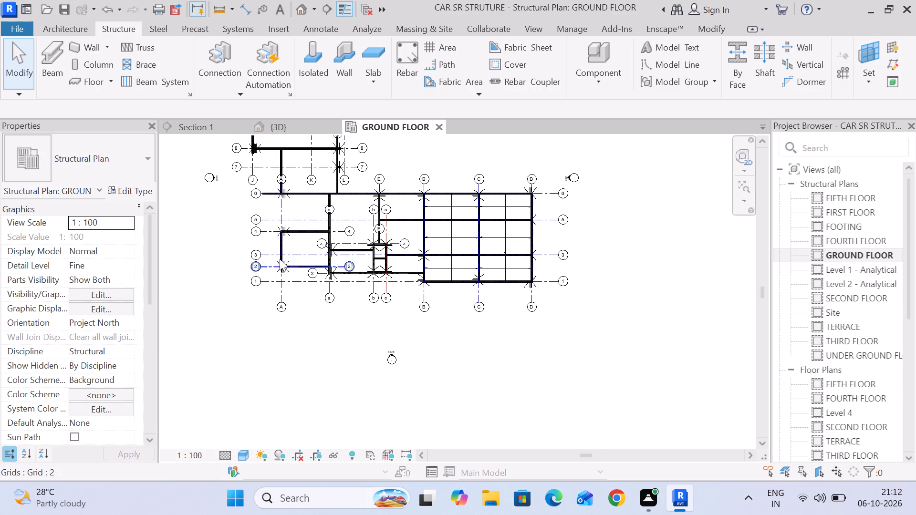
# Start a structural floor of type slab f1 and select Concrete, Cast In Situ as the material for its structure layer.
pyautogui.click(94, 166)
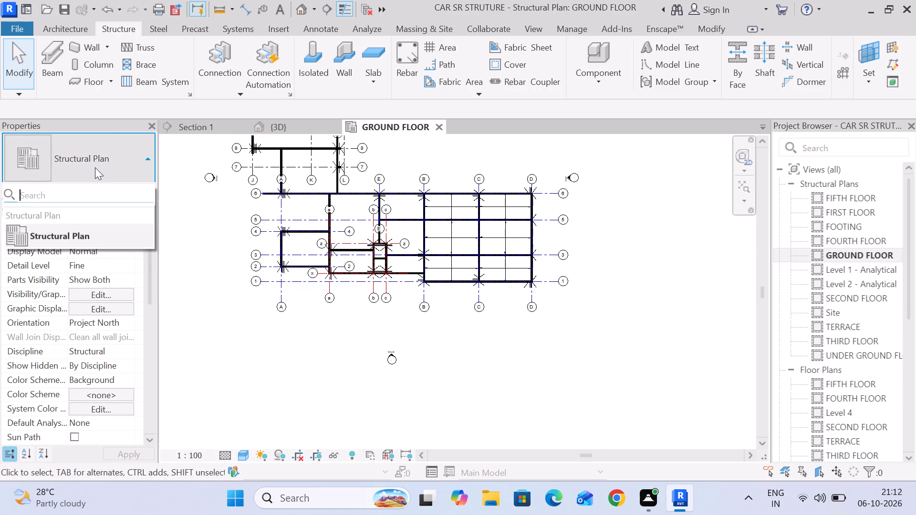
pyautogui.click(95, 167)
pyautogui.click(90, 75)
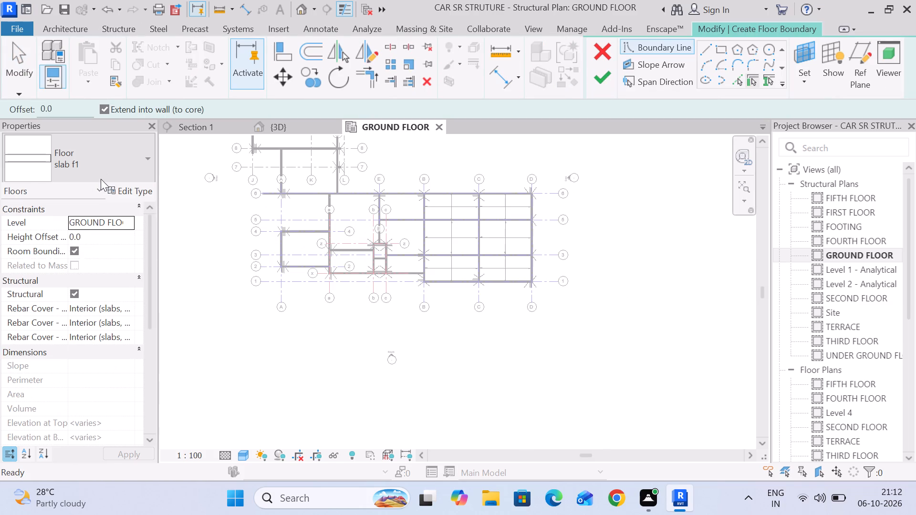
pyautogui.click(101, 179)
pyautogui.click(108, 148)
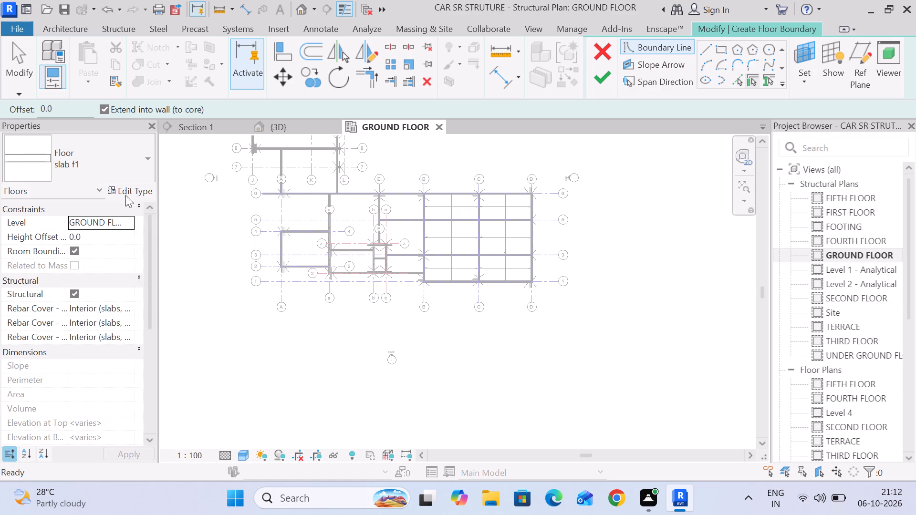
pyautogui.click(127, 190)
pyautogui.click(239, 145)
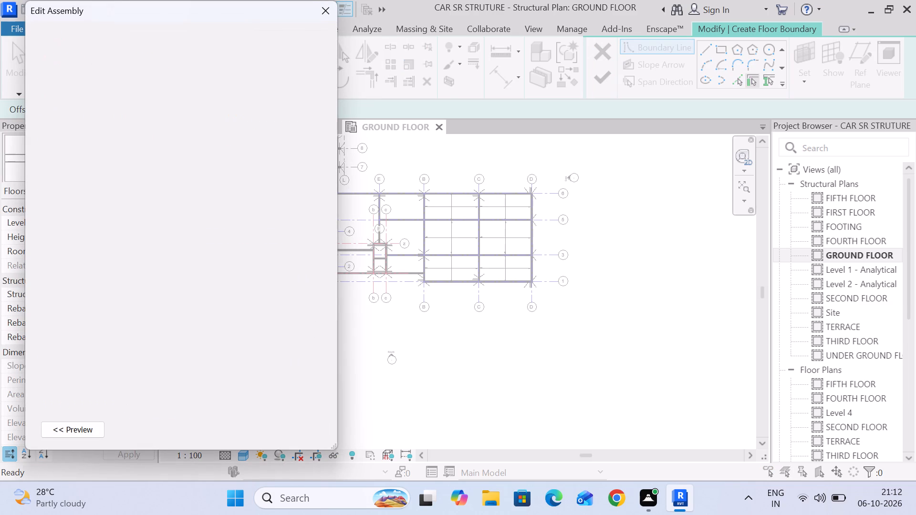
pyautogui.click(158, 179)
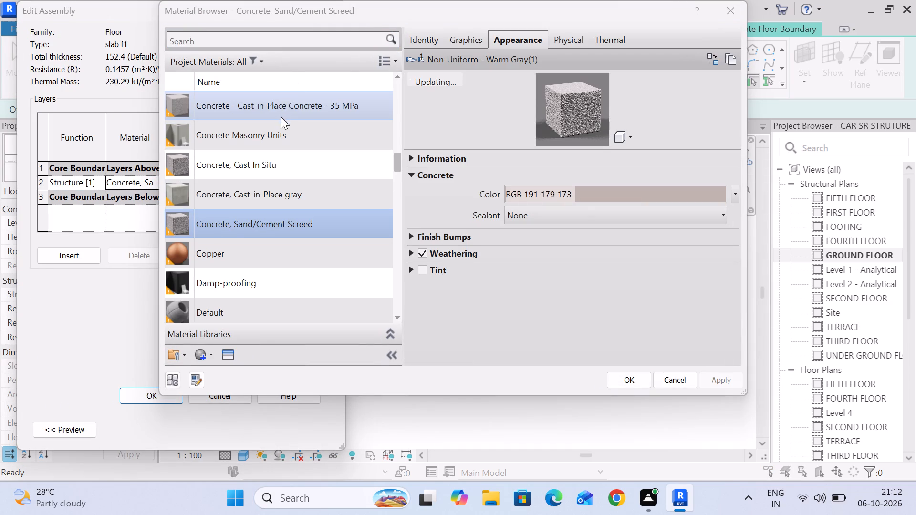
pyautogui.scroll(4, 281, 117)
pyautogui.scroll(20, 273, 136)
pyautogui.scroll(-12, 274, 137)
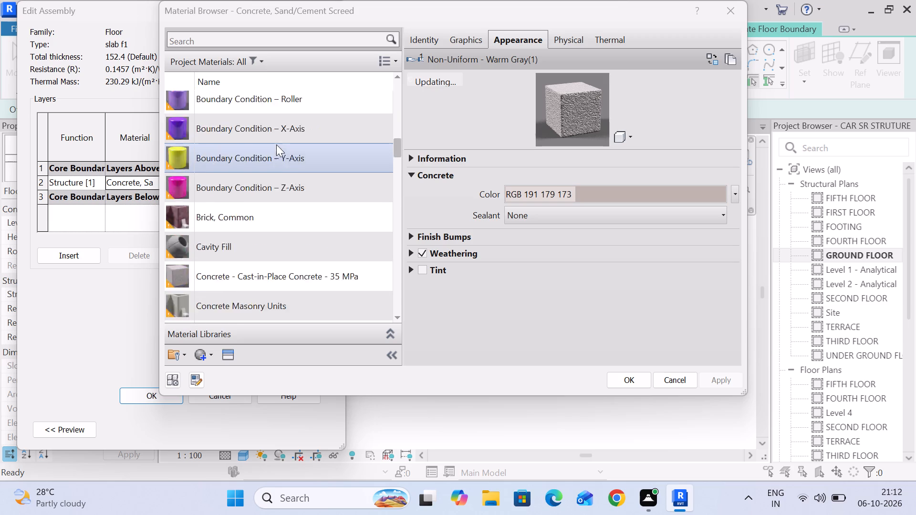
pyautogui.scroll(-8, 276, 144)
pyautogui.scroll(11, 274, 146)
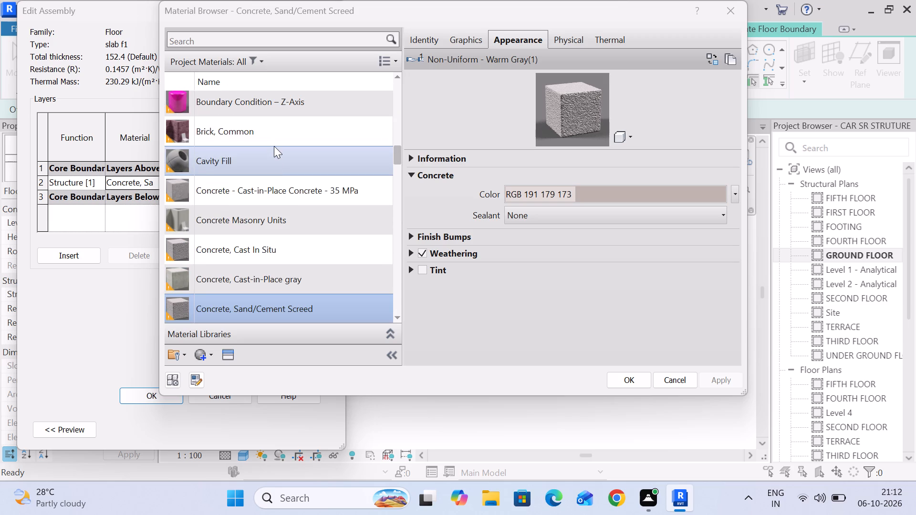
pyautogui.scroll(-2, 274, 146)
pyautogui.scroll(1, 274, 146)
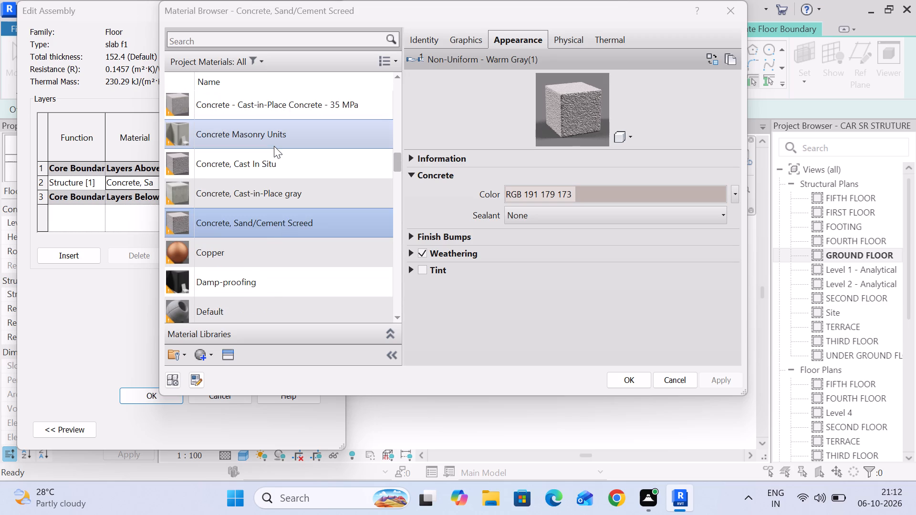
pyautogui.click(274, 144)
pyautogui.click(251, 159)
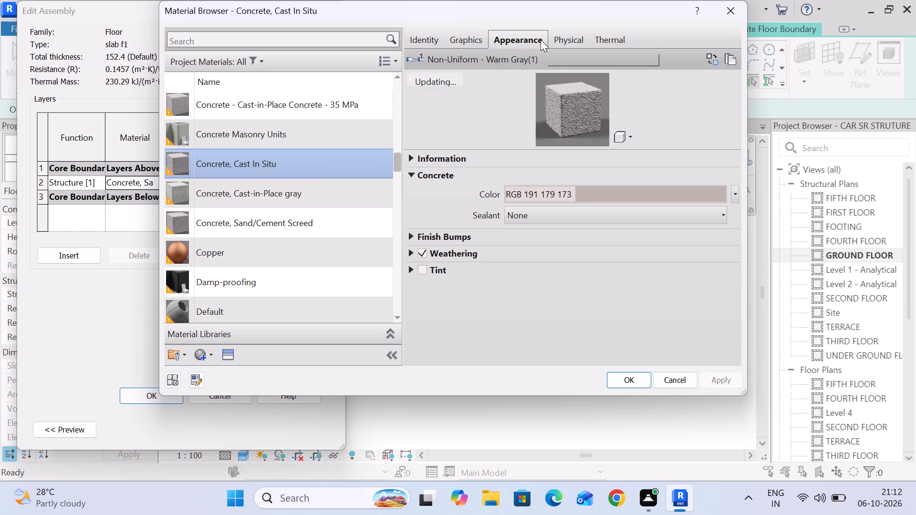
# Open the asset library from the material and search it for "concr".
pyautogui.click(226, 358)
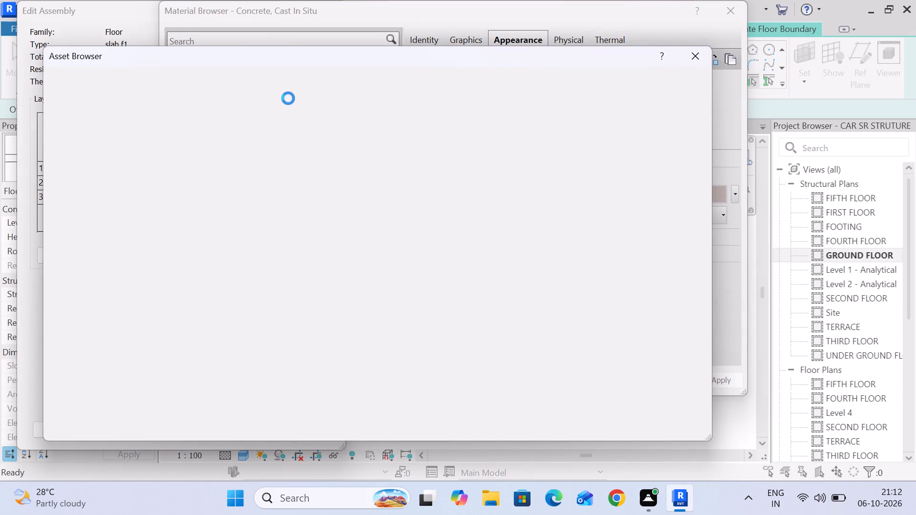
pyautogui.click(262, 74)
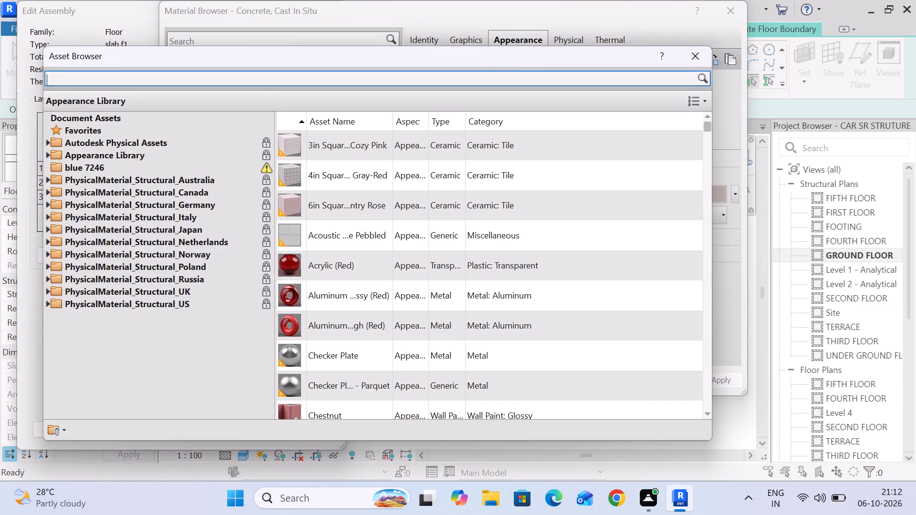
pyautogui.press('c')
pyautogui.press('o')
pyautogui.press('n')
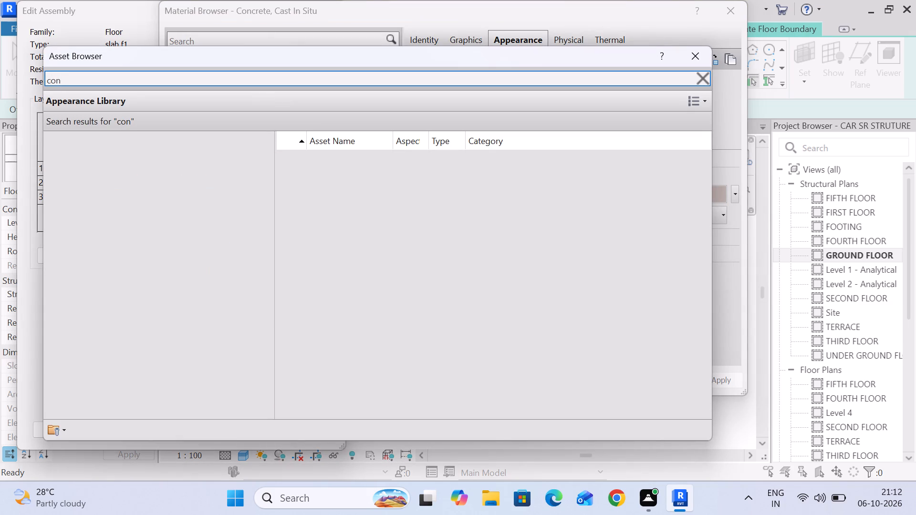
pyautogui.write('cres')
pyautogui.scroll(3, 246, 76)
pyautogui.press('BackSpace')
pyautogui.write('ater')
pyautogui.press('BackSpace')
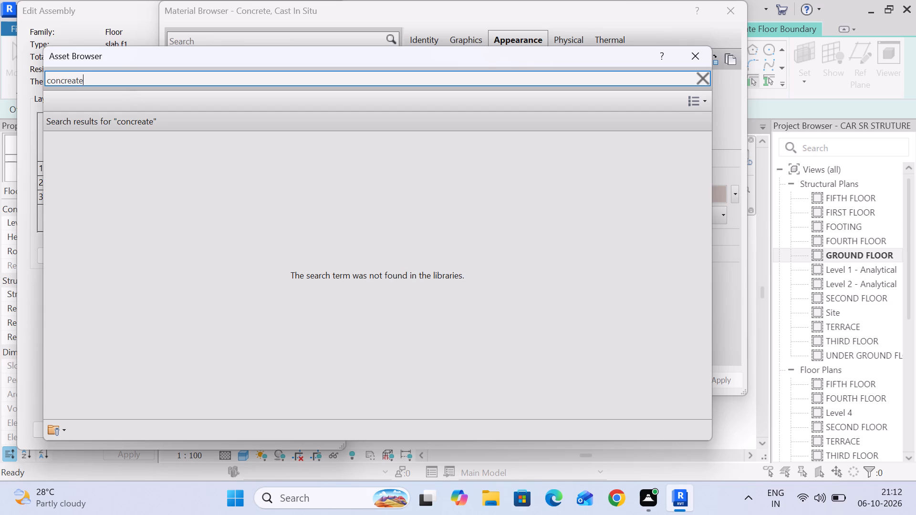
pyautogui.press('BackSpace')
pyautogui.press('BackSpace')
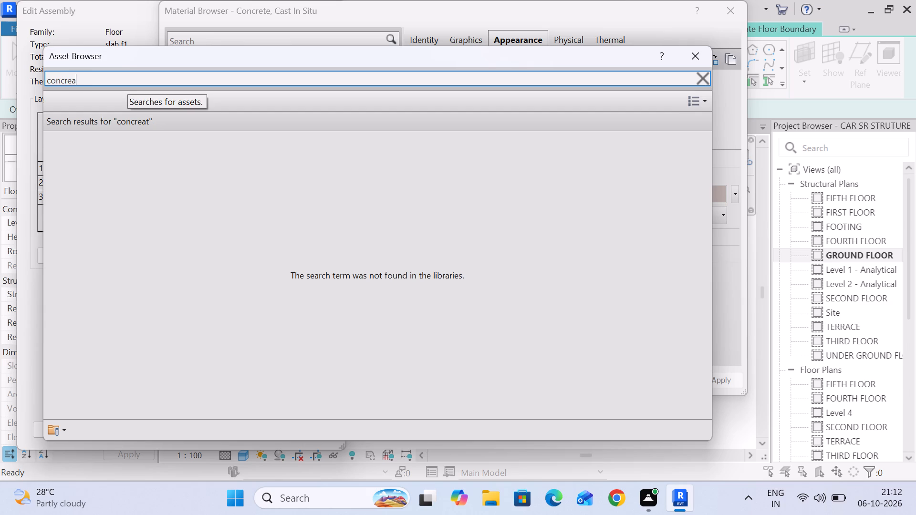
pyautogui.press('BackSpace')
pyautogui.press('BackSpace')
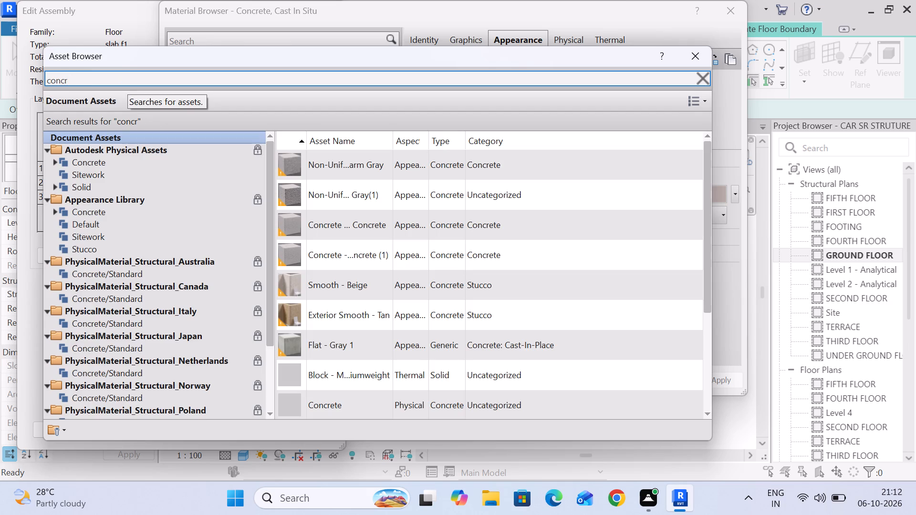
# Replace the material's appearance asset with the light grey smooth precast concrete from the Appearance Library's Concrete category, then close the asset library.
pyautogui.click(107, 153)
pyautogui.click(108, 161)
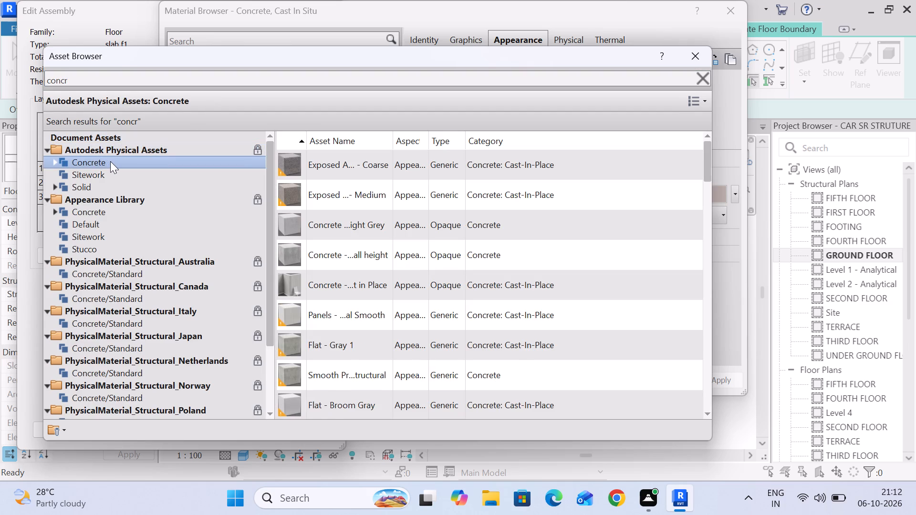
pyautogui.click(356, 224)
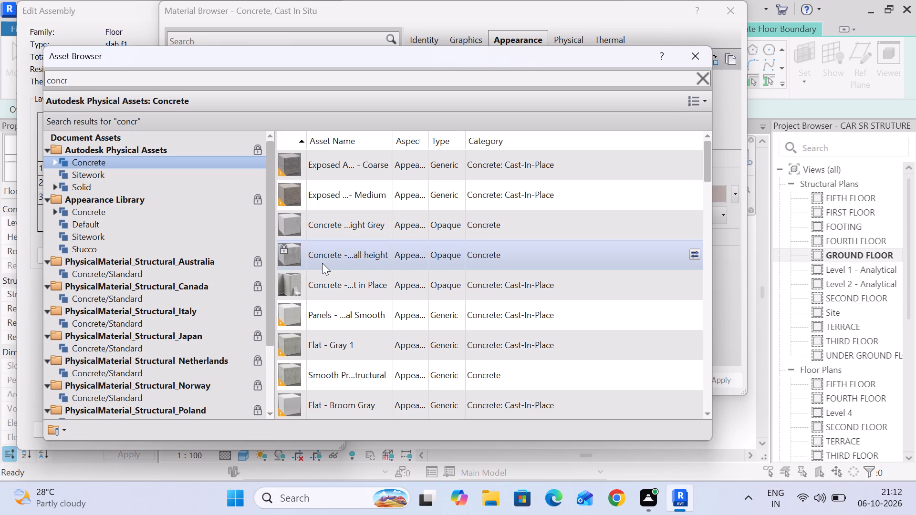
pyautogui.scroll(-1, 322, 263)
pyautogui.scroll(2, 322, 263)
pyautogui.scroll(-4, 325, 234)
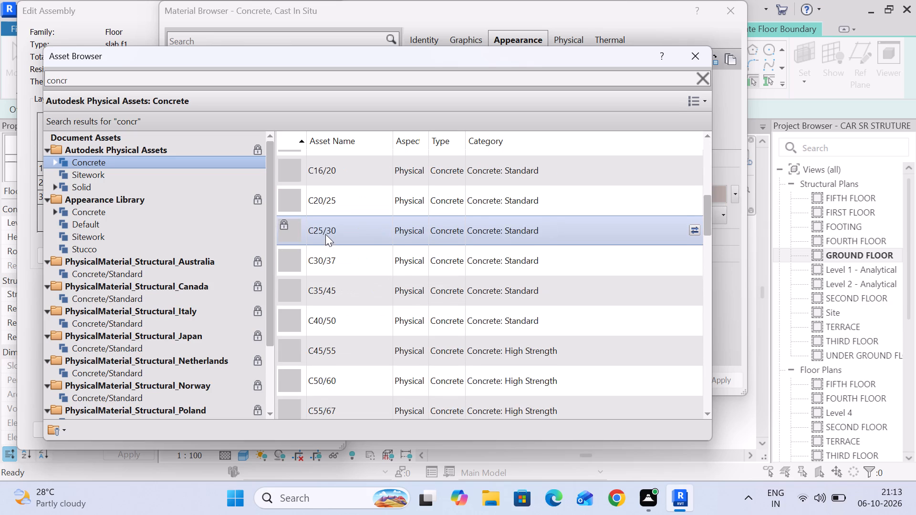
pyautogui.scroll(-4, 325, 234)
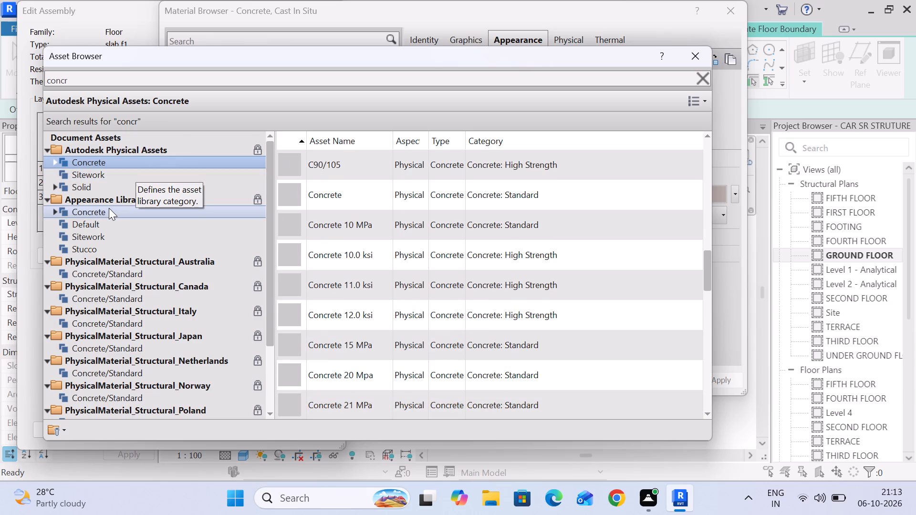
pyautogui.click(109, 208)
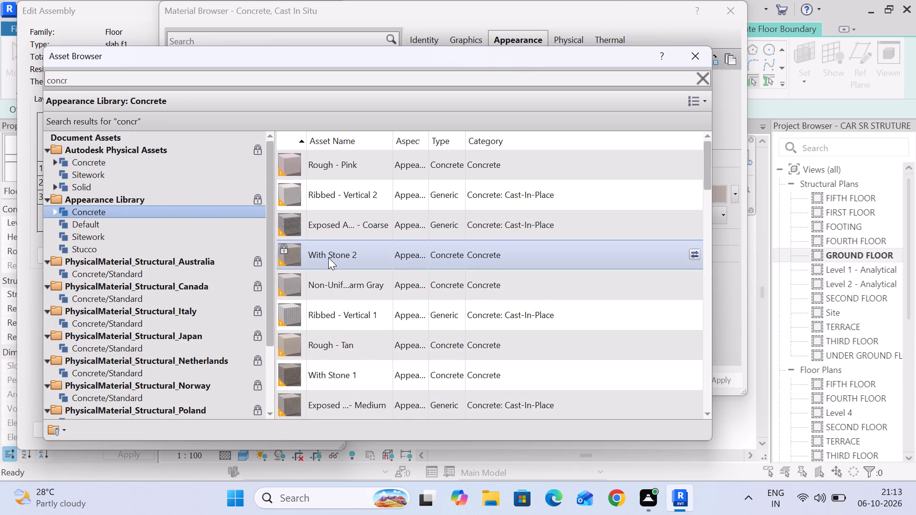
pyautogui.scroll(2, 328, 257)
pyautogui.scroll(-2, 328, 257)
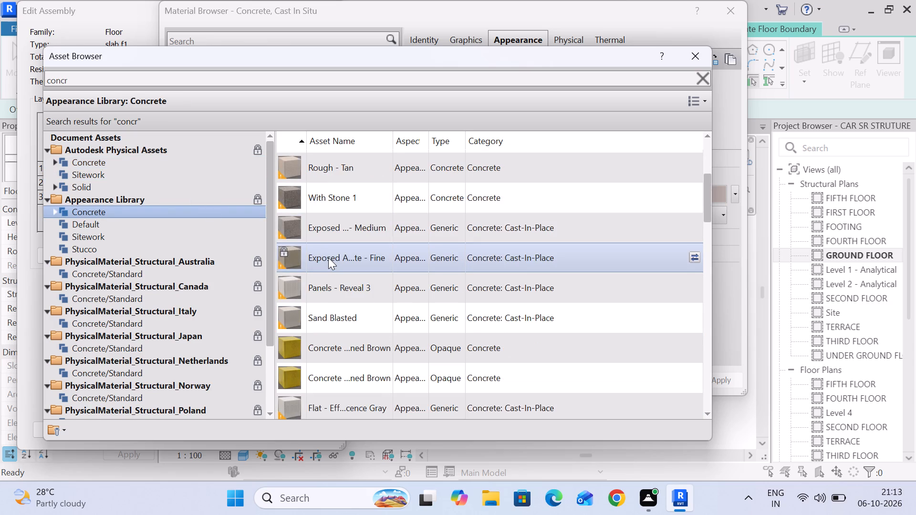
pyautogui.scroll(-2, 328, 257)
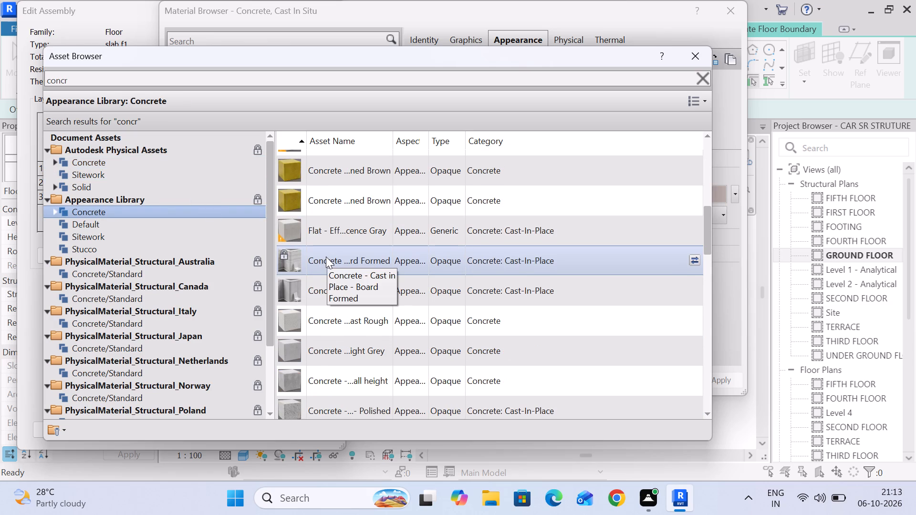
pyautogui.scroll(-1, 326, 257)
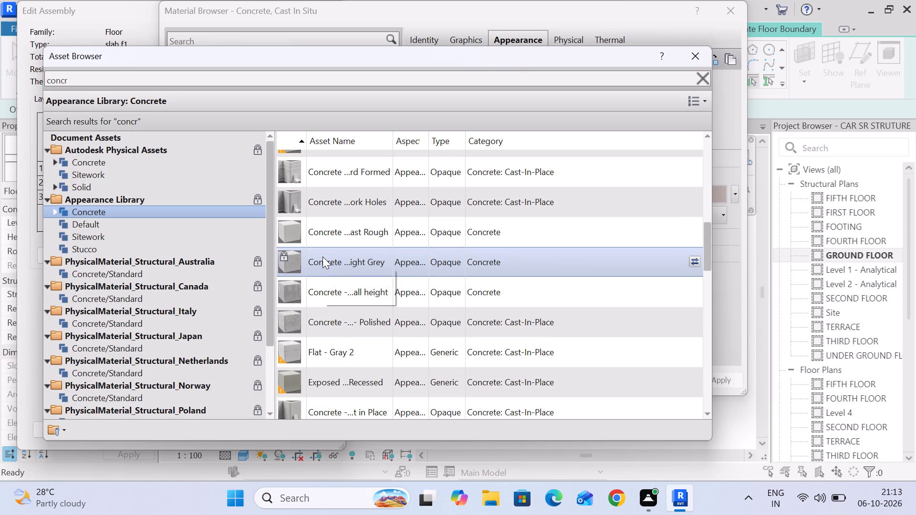
pyautogui.click(323, 257)
pyautogui.click(697, 257)
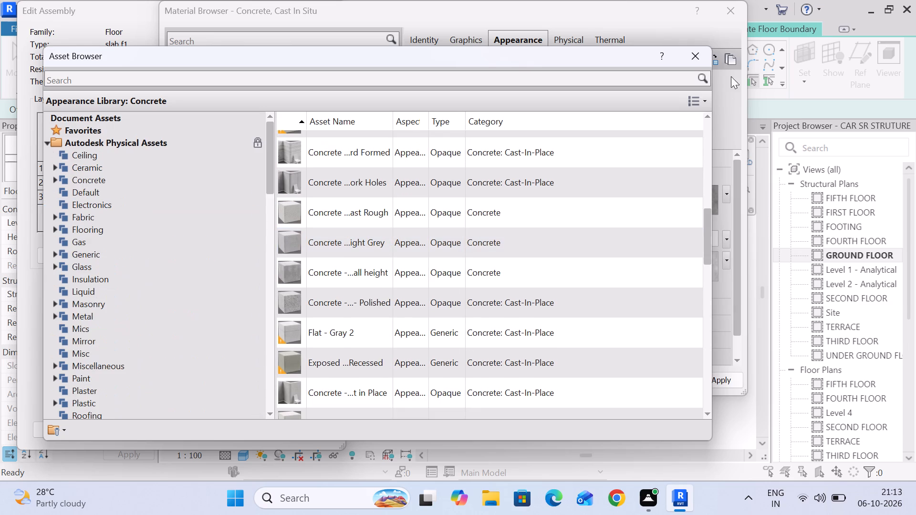
pyautogui.click(699, 58)
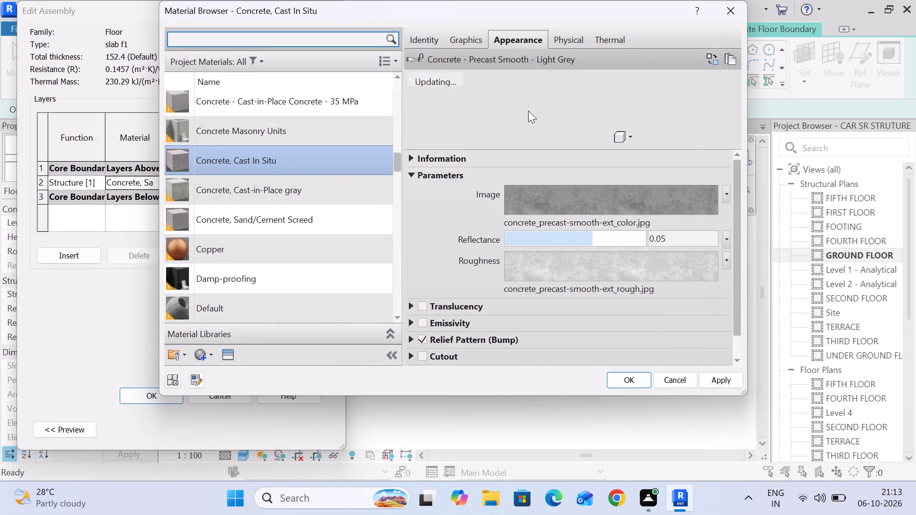
# Enable Use Render Appearance for the shading of Concrete, Cast In Situ, and apply the material and slab f1 type changes.
pyautogui.click(452, 42)
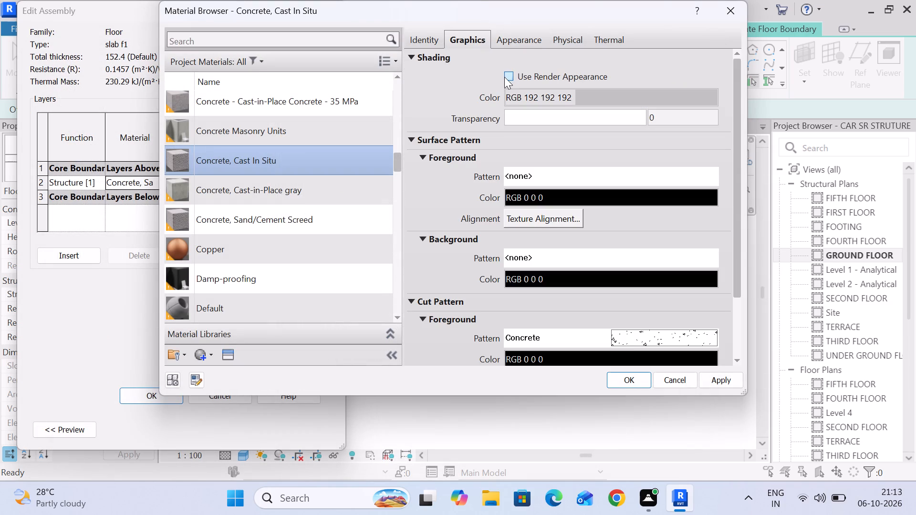
pyautogui.click(504, 77)
pyautogui.click(525, 38)
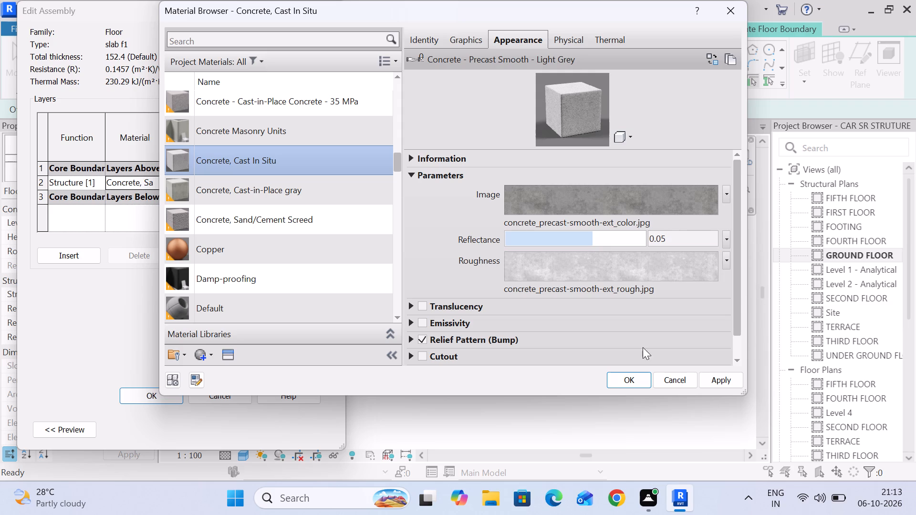
pyautogui.click(720, 378)
pyautogui.click(635, 381)
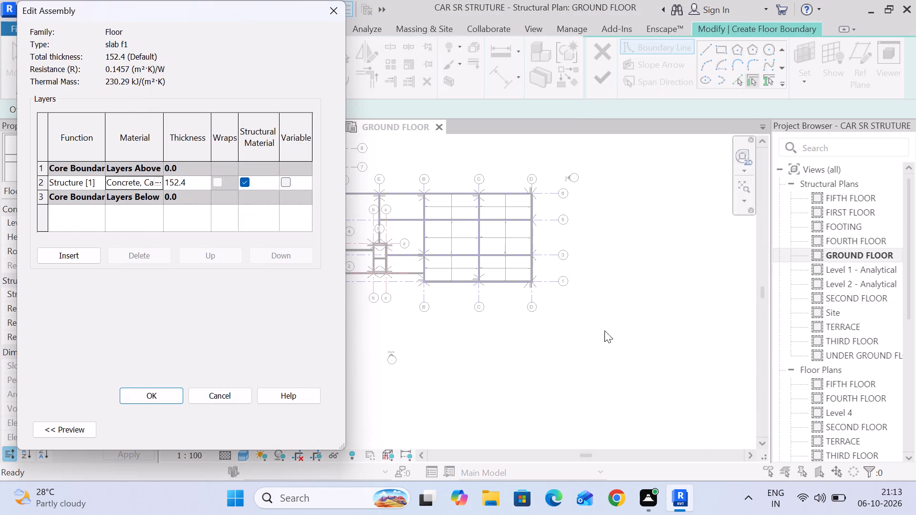
pyautogui.click(152, 398)
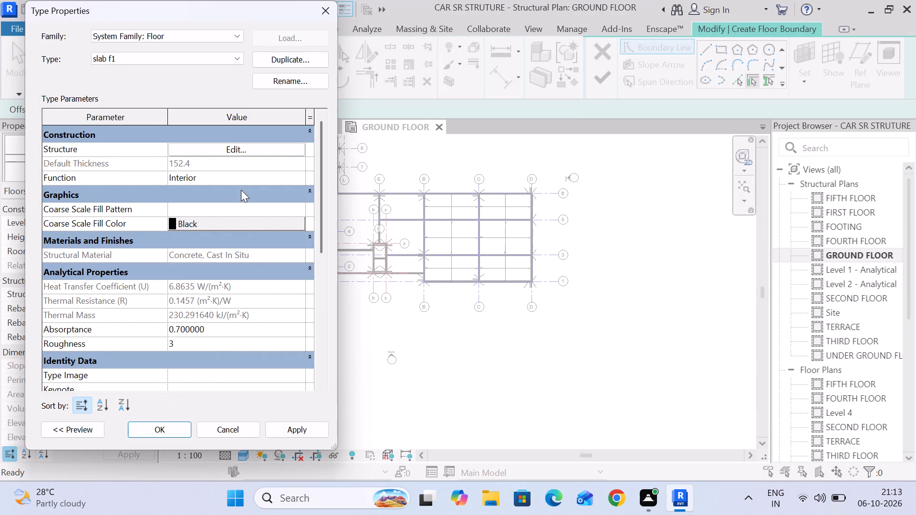
pyautogui.click(286, 427)
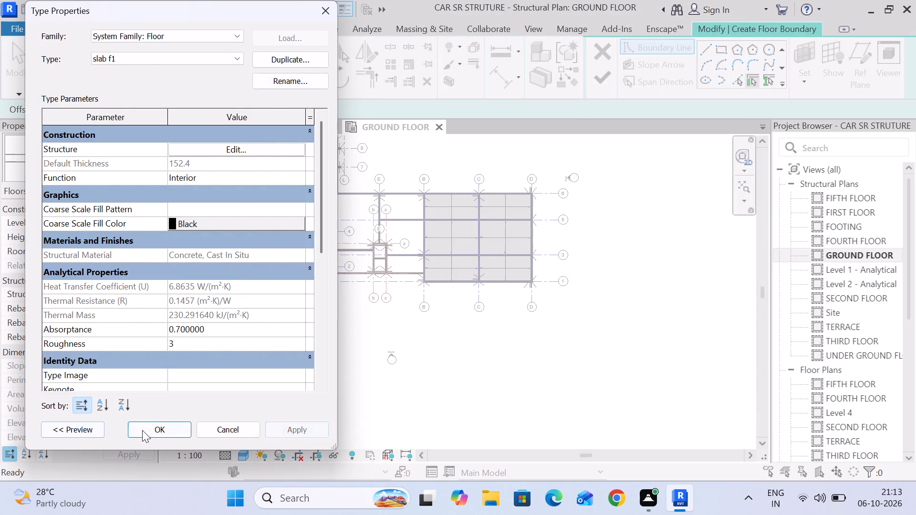
pyautogui.click(143, 430)
pyautogui.click(492, 353)
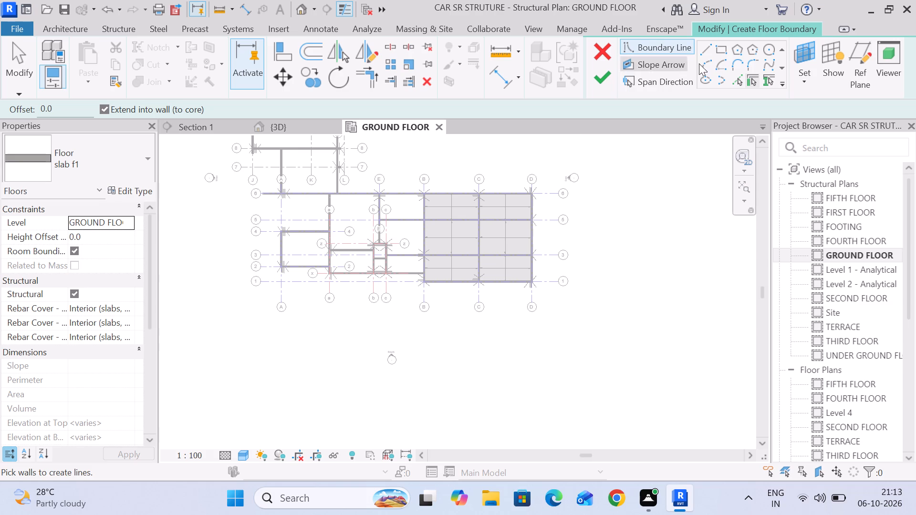
# Create a rectangular slab f1 floor filling the bay between grids c and B, from grid 3 to grid x.
pyautogui.moveTo(720, 50); pyautogui.dragTo(720, 57)
pyautogui.scroll(8, 412, 253)
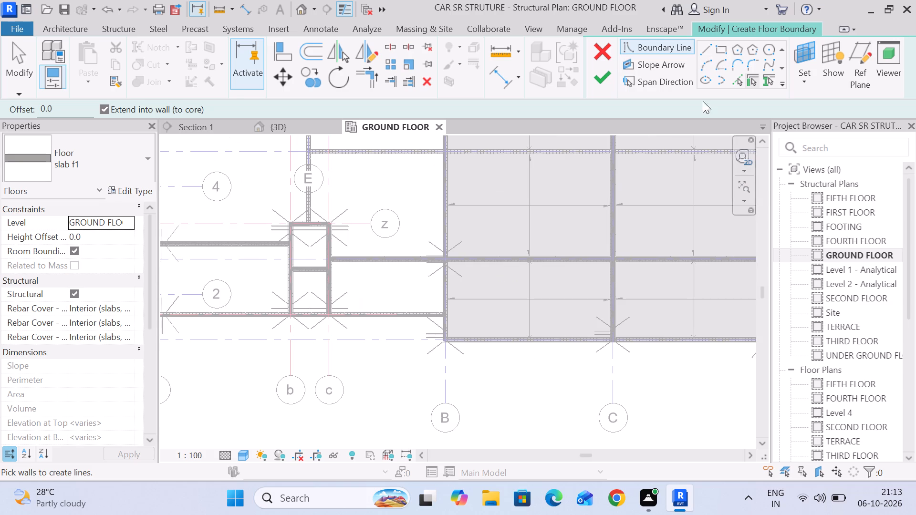
pyautogui.click(725, 50)
pyautogui.scroll(8, 439, 309)
pyautogui.scroll(6, 453, 347)
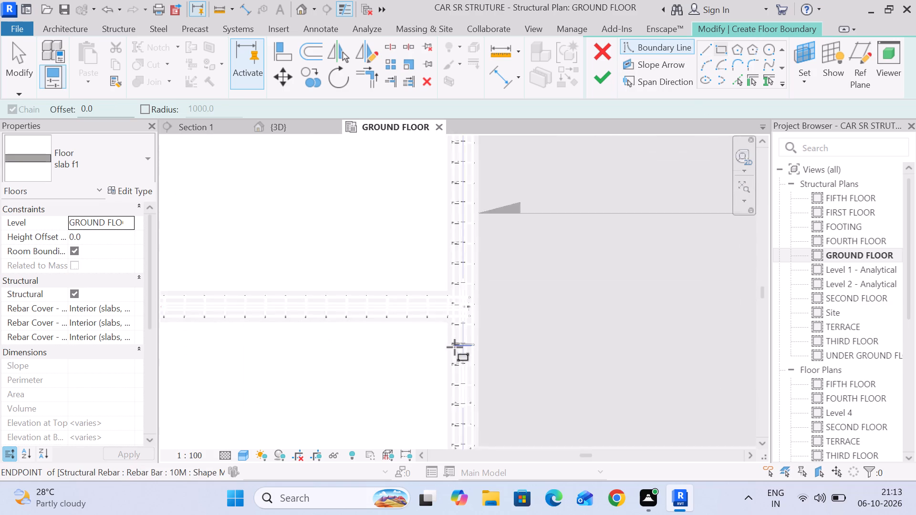
pyautogui.scroll(1, 455, 347)
pyautogui.scroll(6, 454, 292)
pyautogui.click(436, 248)
pyautogui.scroll(-5, 349, 216)
pyautogui.moveTo(346, 220); pyautogui.dragTo(546, 391, button='middle')
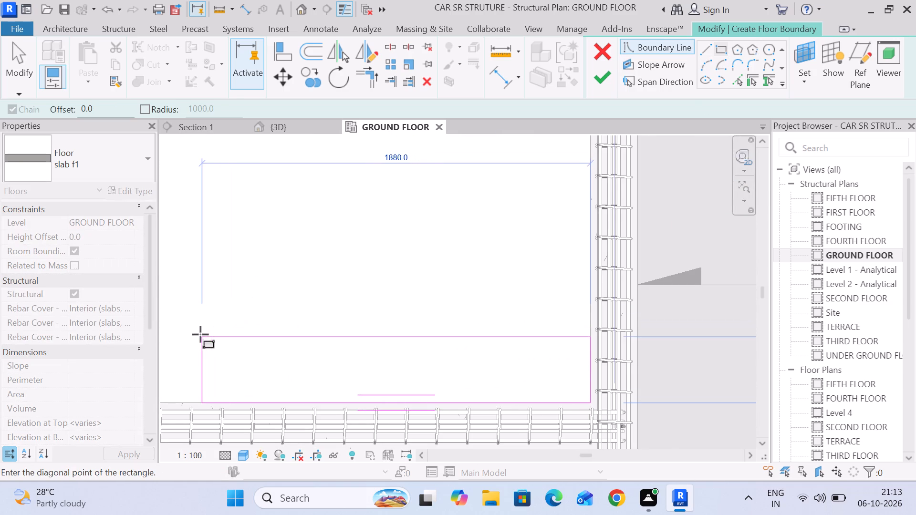
pyautogui.moveTo(240, 255); pyautogui.dragTo(345, 309, button='middle')
pyautogui.moveTo(352, 284); pyautogui.dragTo(352, 272, button='middle')
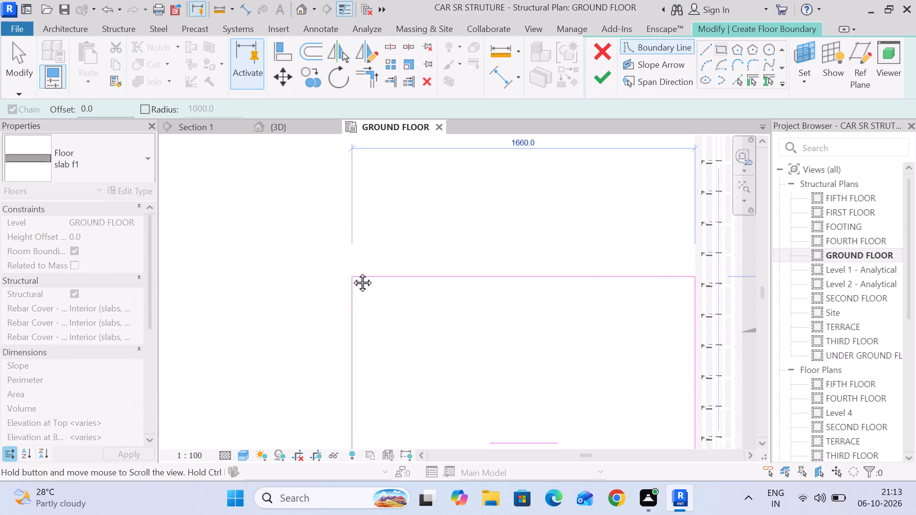
pyautogui.moveTo(352, 272); pyautogui.dragTo(351, 271, button='middle')
pyautogui.scroll(-5, 242, 229)
pyautogui.moveTo(243, 233); pyautogui.dragTo(421, 203, button='middle')
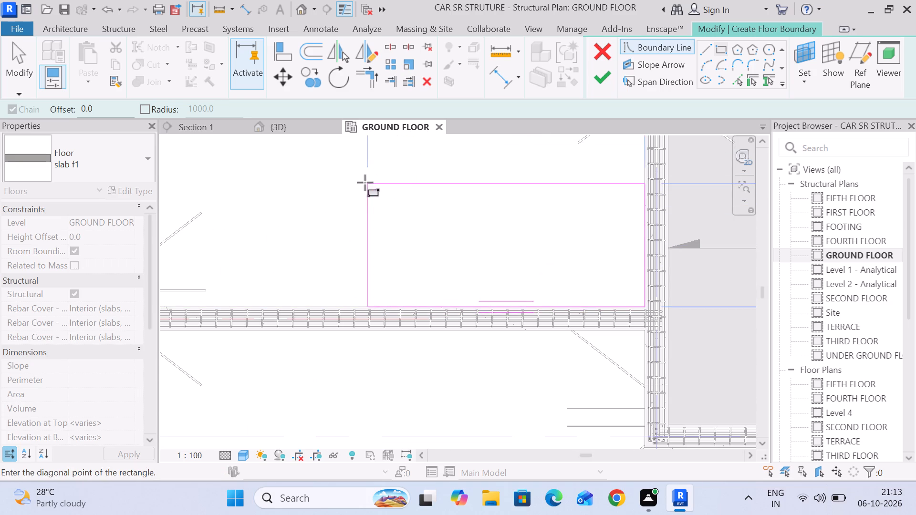
pyautogui.moveTo(365, 183); pyautogui.dragTo(635, 299, button='middle')
pyautogui.scroll(8, 396, 191)
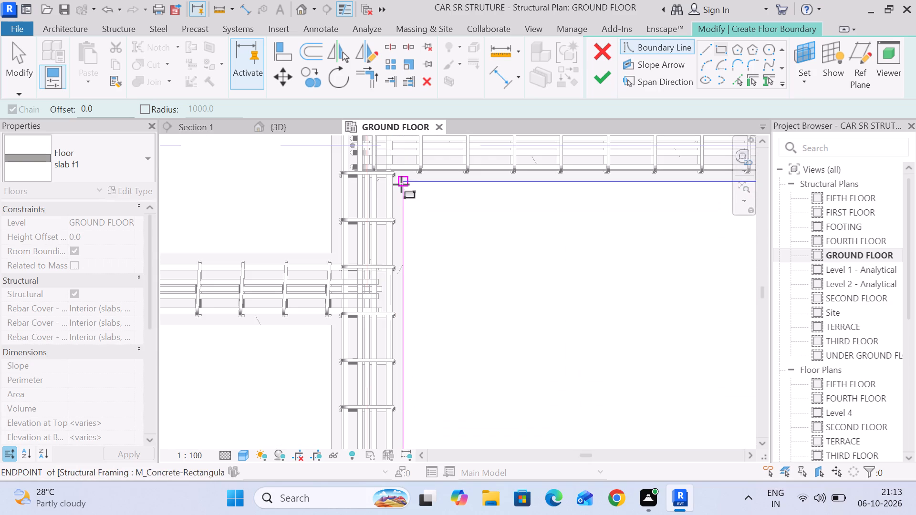
pyautogui.click(401, 183)
pyautogui.scroll(-16, 455, 250)
pyautogui.moveTo(577, 299); pyautogui.dragTo(490, 278, button='middle')
pyautogui.click(608, 72)
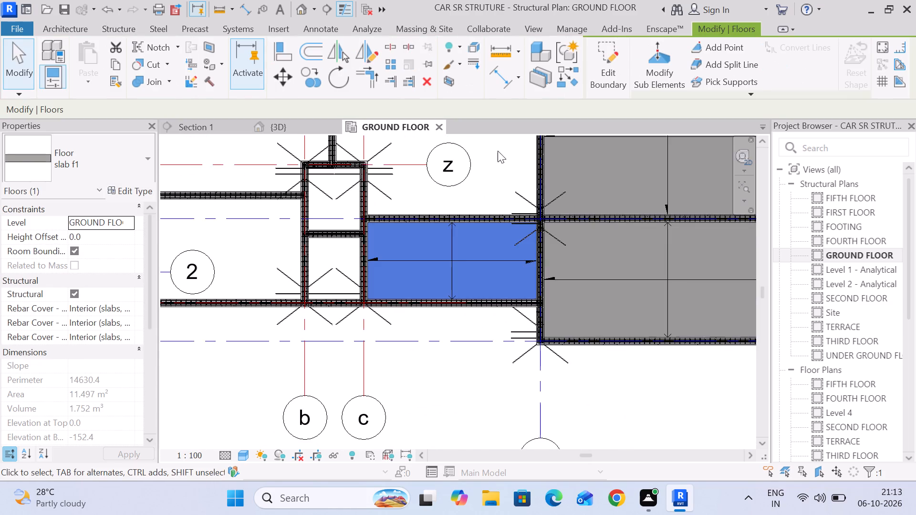
# Create another structural floor of type slab f1 with a rectangular boundary filling the bay between grids E and B, from grid 5 to 6.
pyautogui.moveTo(498, 151); pyautogui.dragTo(480, 269, button='middle')
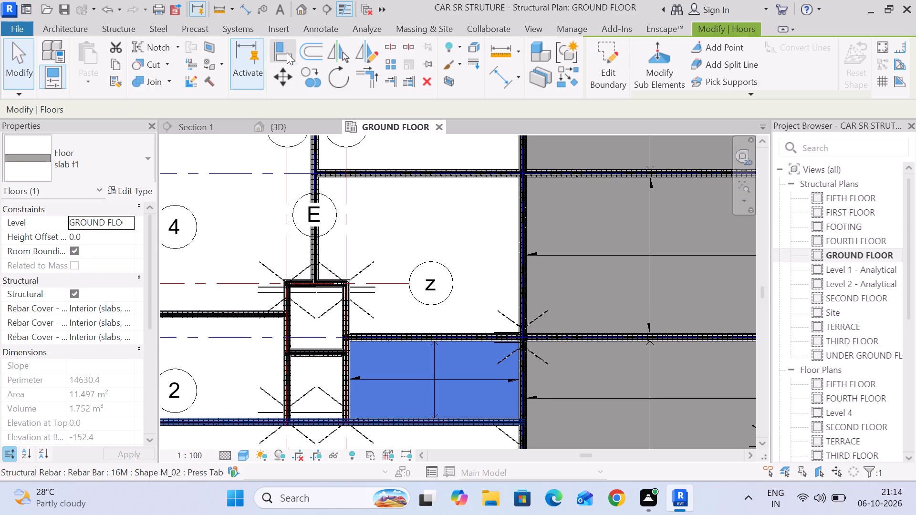
pyautogui.click(58, 31)
pyautogui.click(104, 31)
pyautogui.click(89, 84)
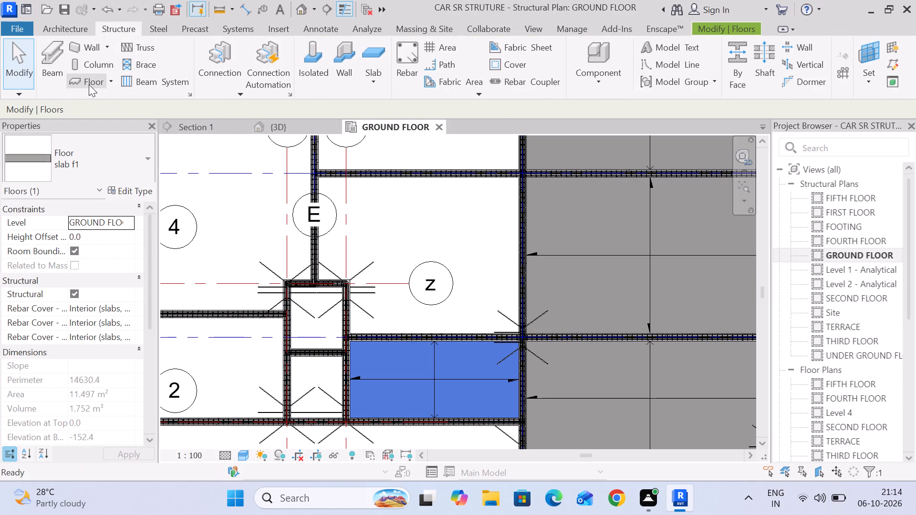
pyautogui.scroll(-5, 446, 203)
pyautogui.moveTo(447, 203); pyautogui.dragTo(408, 258, button='middle')
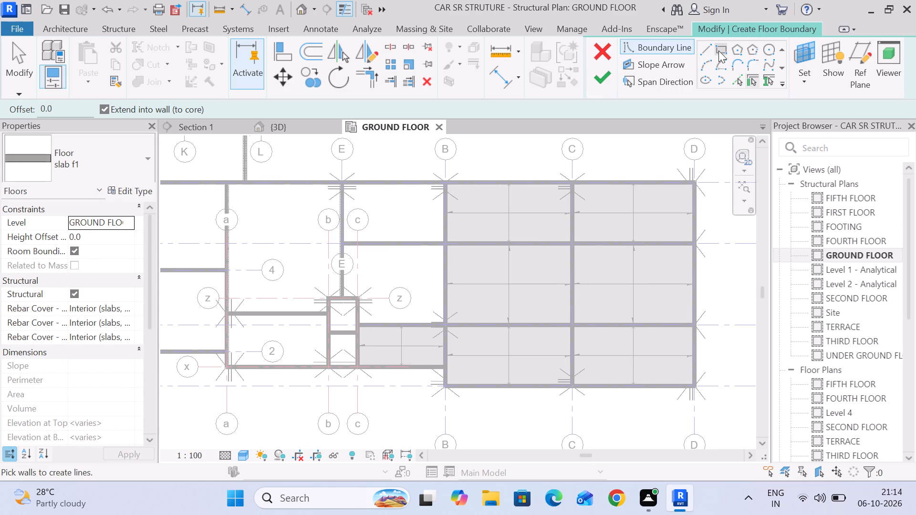
pyautogui.click(719, 50)
pyautogui.scroll(13, 441, 231)
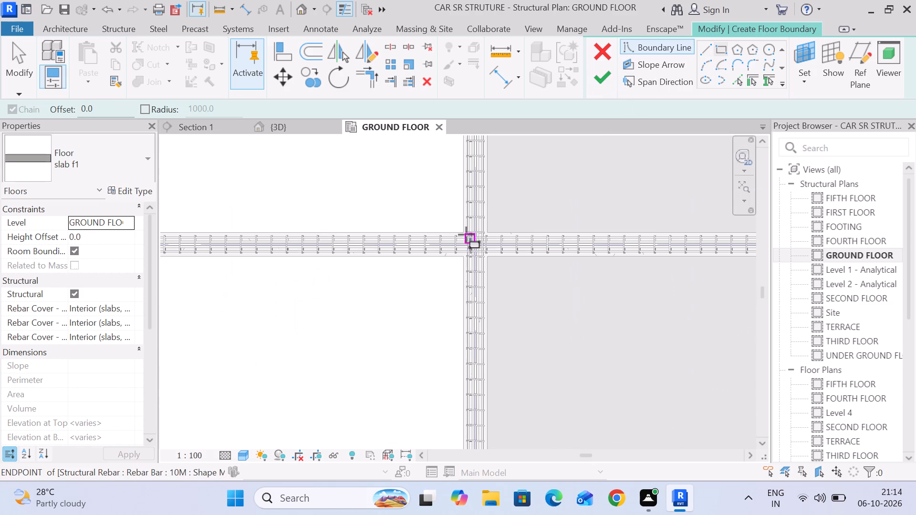
pyautogui.click(464, 233)
pyautogui.scroll(-5, 309, 149)
pyautogui.moveTo(309, 154); pyautogui.dragTo(498, 318, button='middle')
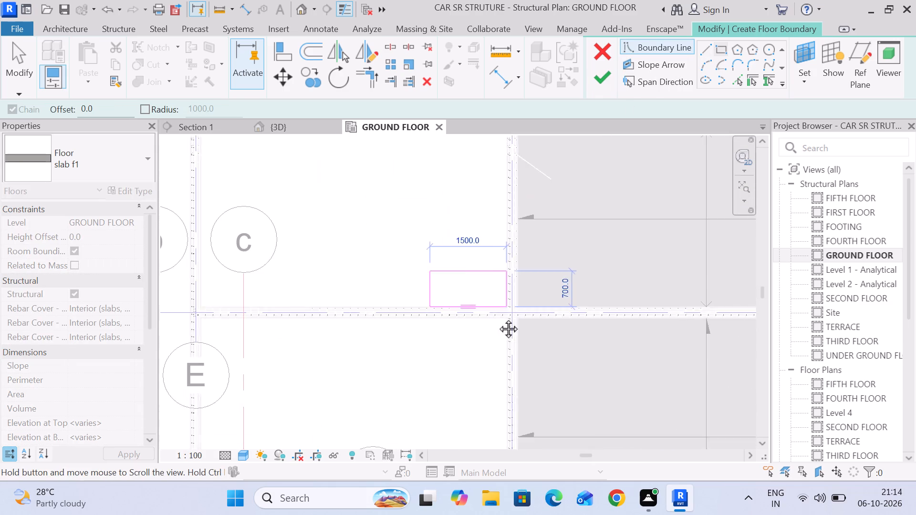
pyautogui.moveTo(498, 318); pyautogui.dragTo(502, 322, button='middle')
pyautogui.scroll(8, 281, 190)
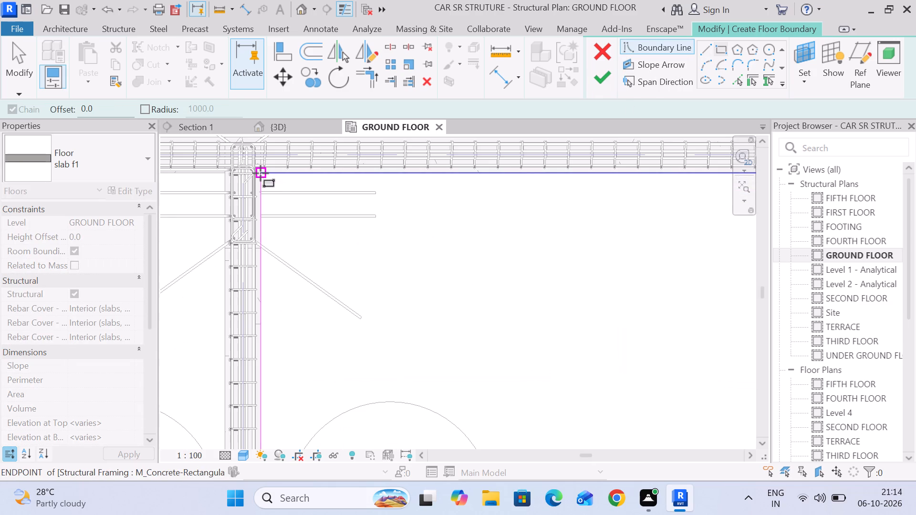
pyautogui.scroll(7, 260, 173)
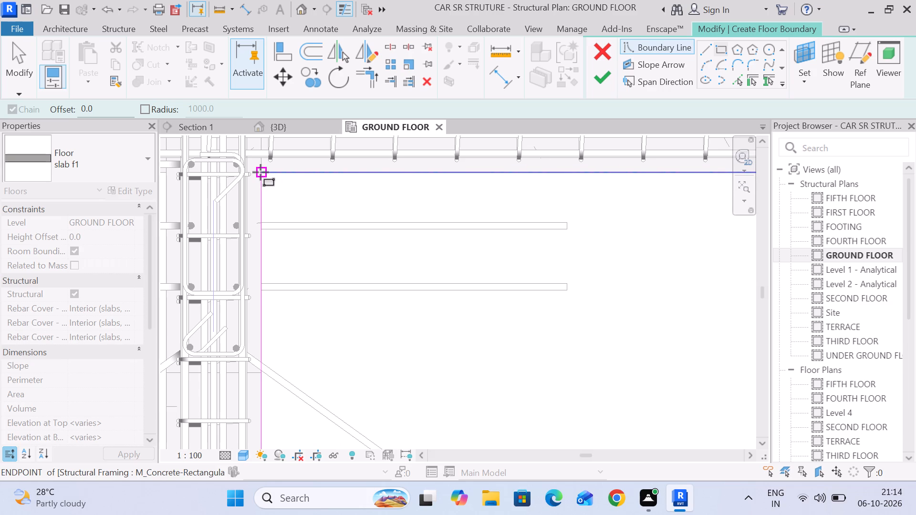
pyautogui.click(260, 172)
pyautogui.scroll(-12, 390, 291)
pyautogui.moveTo(418, 313); pyautogui.dragTo(396, 194, button='middle')
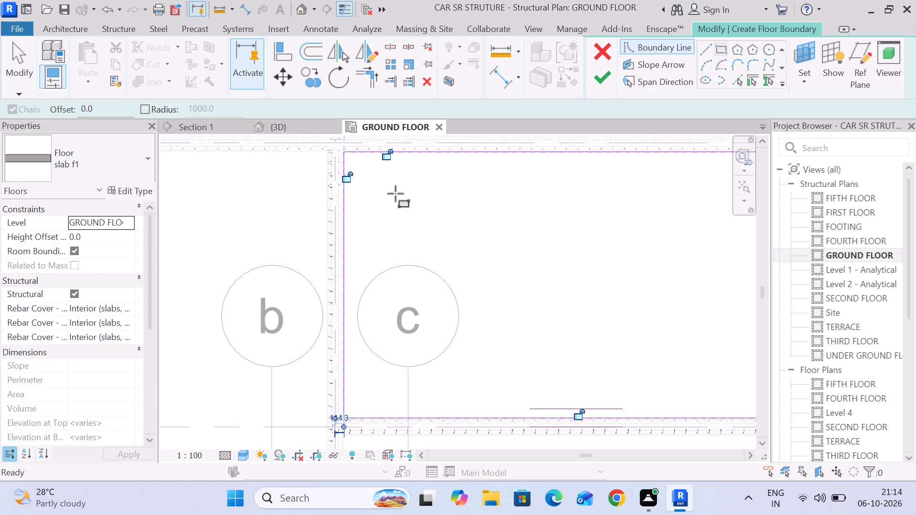
pyautogui.click(15, 57)
pyautogui.scroll(-5, 426, 194)
pyautogui.moveTo(467, 210); pyautogui.dragTo(371, 160, button='middle')
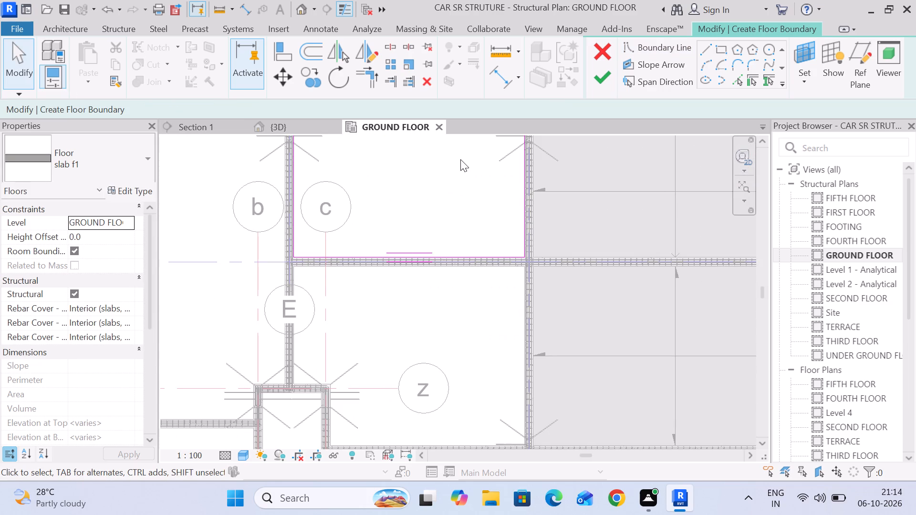
pyautogui.click(595, 77)
pyautogui.scroll(-3, 457, 208)
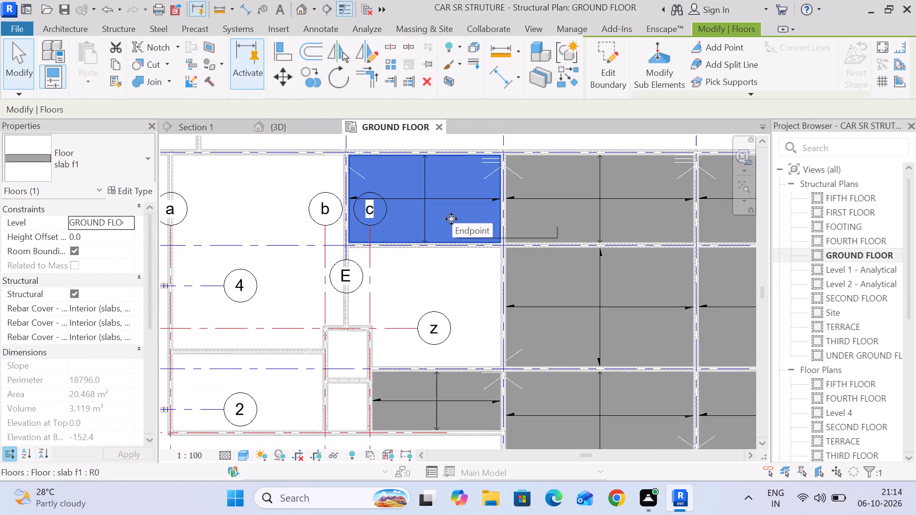
# Start a slab f1 structural floor and draw its boundary along the grid 5 beam from E to B and along grid B to grid 3.
pyautogui.scroll(-3, 446, 269)
pyautogui.moveTo(446, 269); pyautogui.dragTo(413, 228, button='middle')
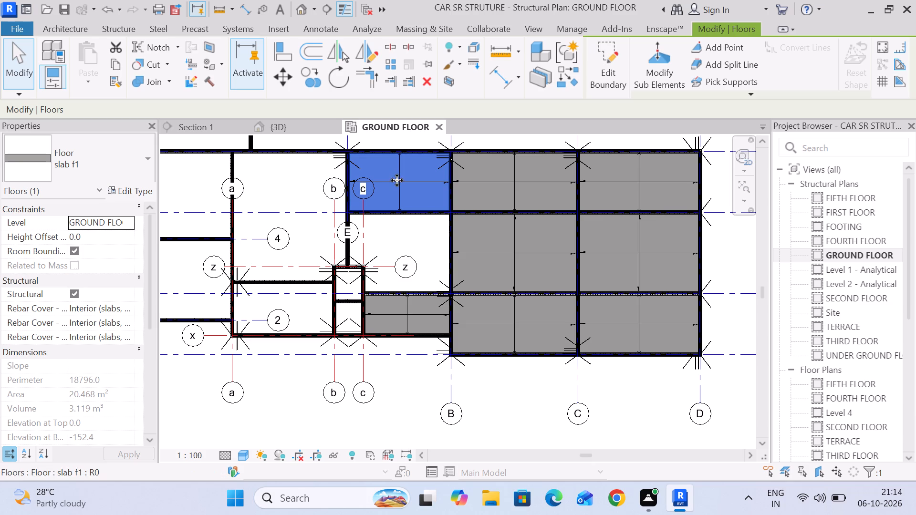
pyautogui.click(417, 238)
pyautogui.scroll(2, 417, 234)
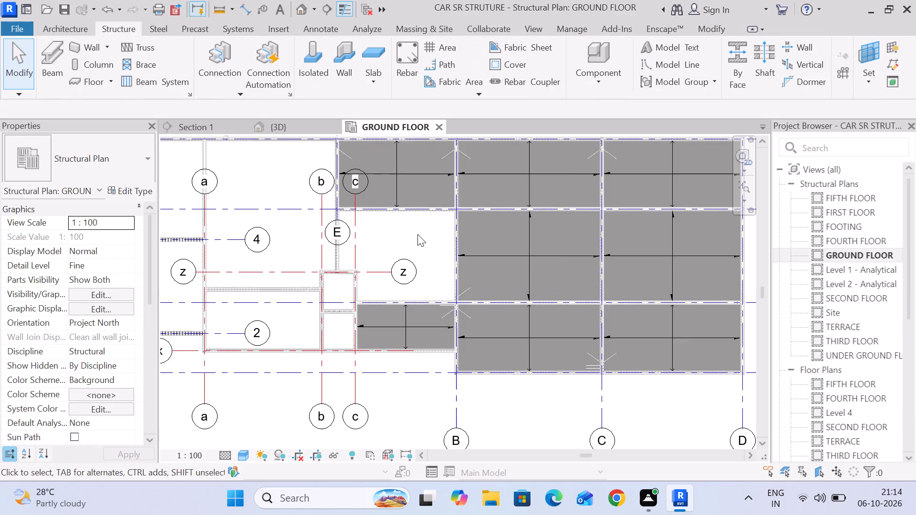
pyautogui.moveTo(413, 234); pyautogui.dragTo(387, 324, button='middle')
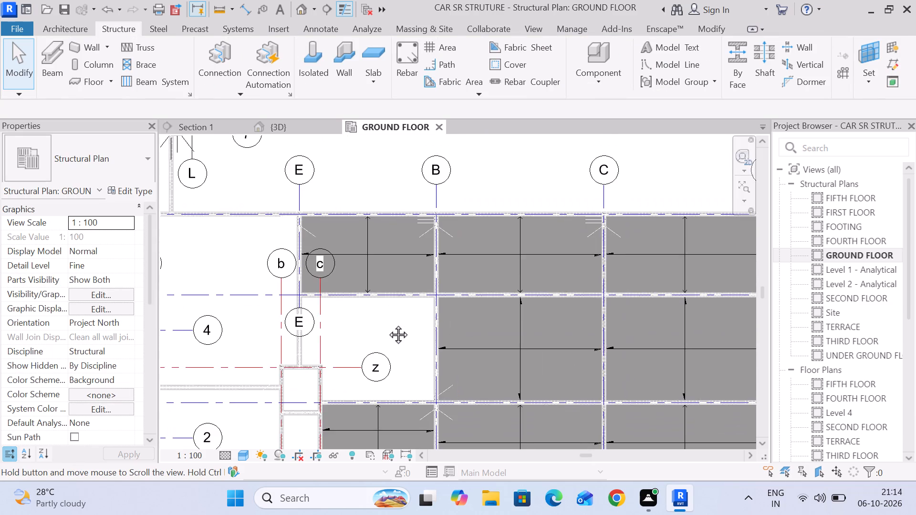
pyautogui.moveTo(387, 324); pyautogui.dragTo(377, 243, button='middle')
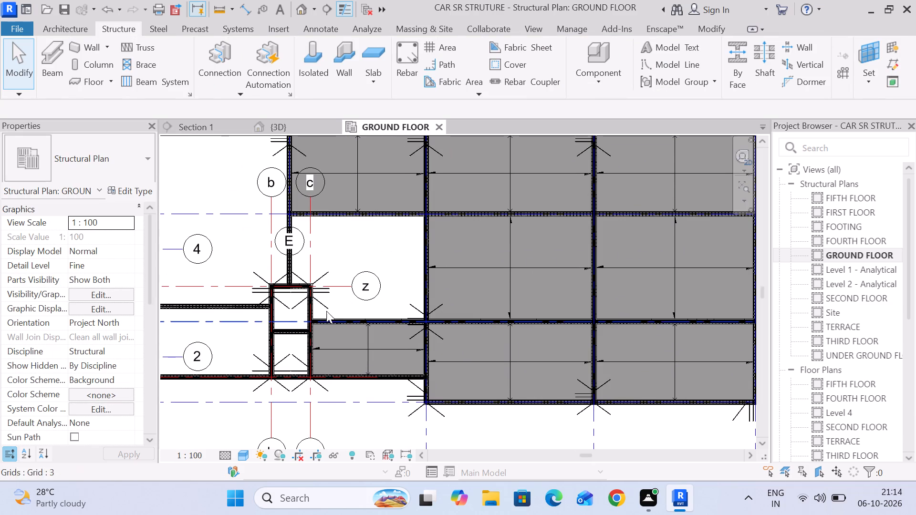
pyautogui.moveTo(386, 244); pyautogui.dragTo(393, 215, button='middle')
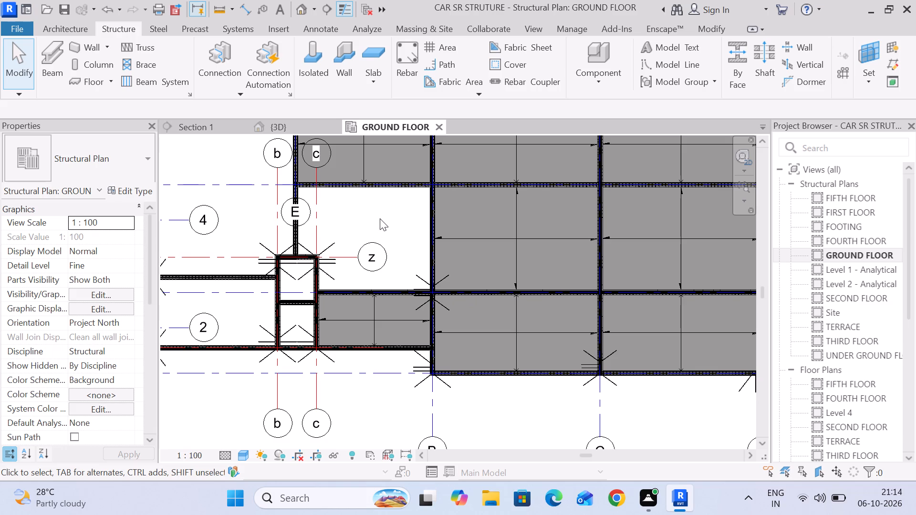
pyautogui.scroll(-3, 387, 212)
pyautogui.scroll(4, 384, 215)
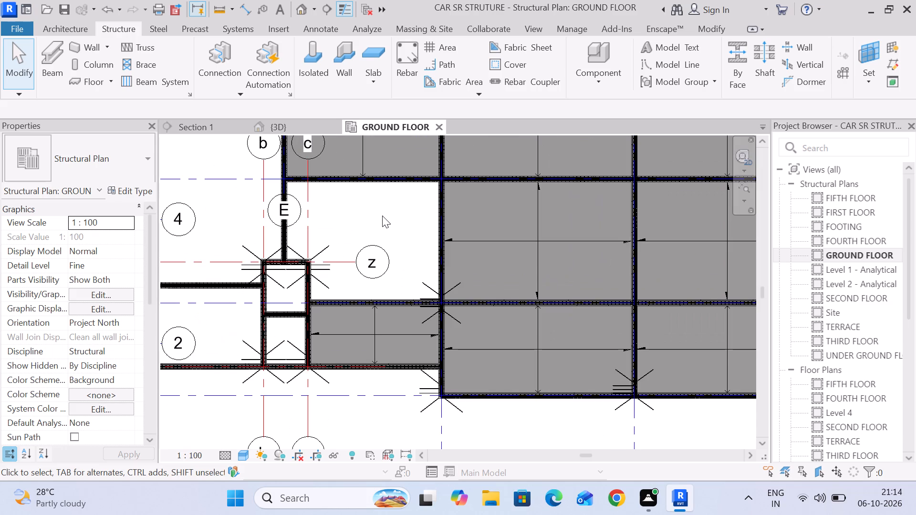
pyautogui.scroll(3, 396, 237)
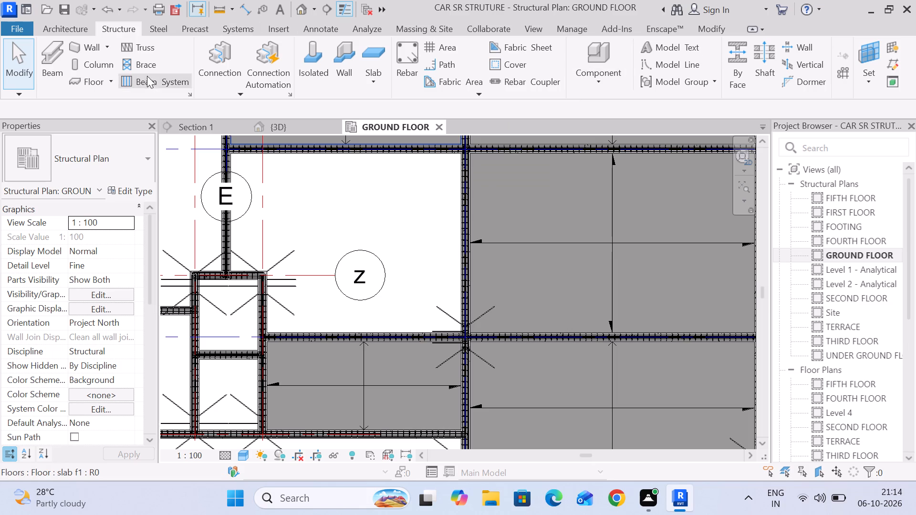
pyautogui.click(83, 80)
pyautogui.click(706, 51)
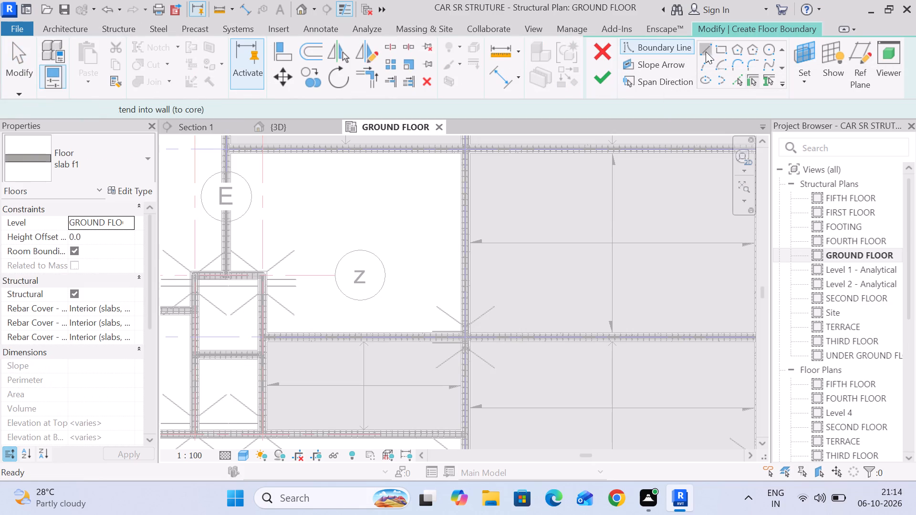
pyautogui.scroll(6, 242, 154)
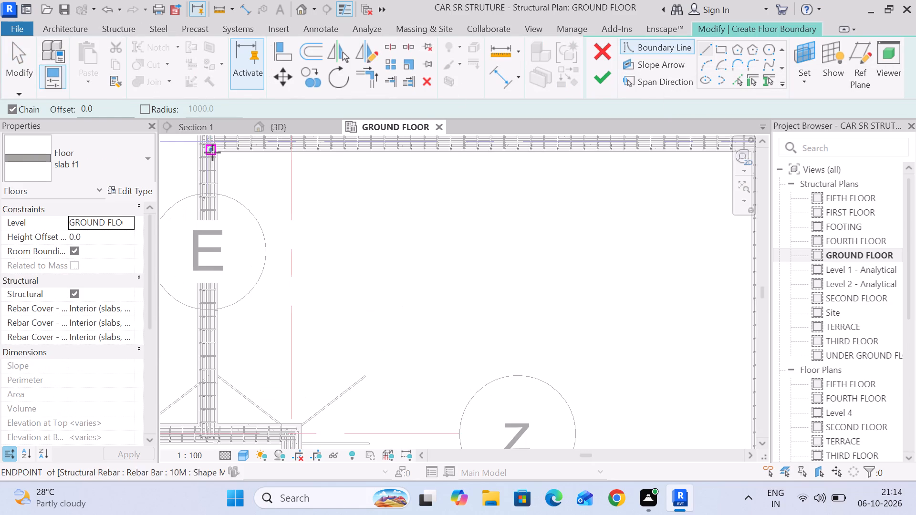
pyautogui.scroll(7, 219, 153)
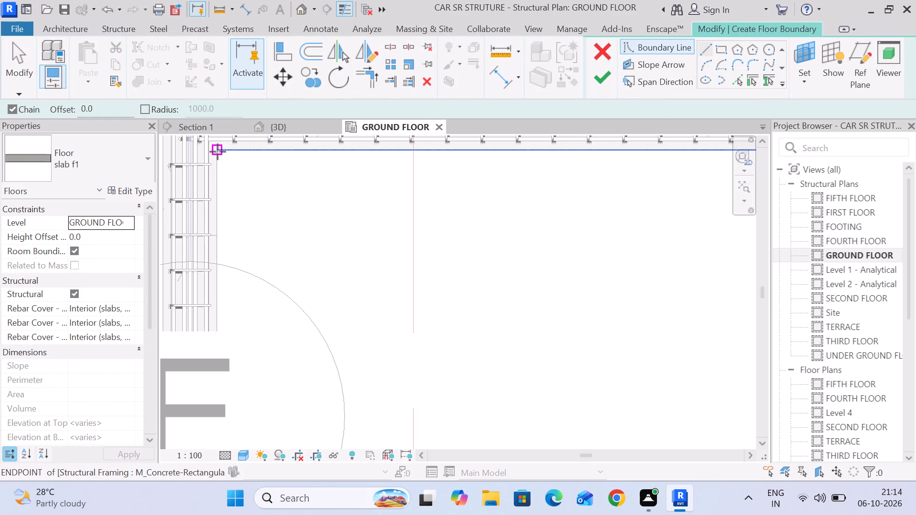
pyautogui.click(217, 150)
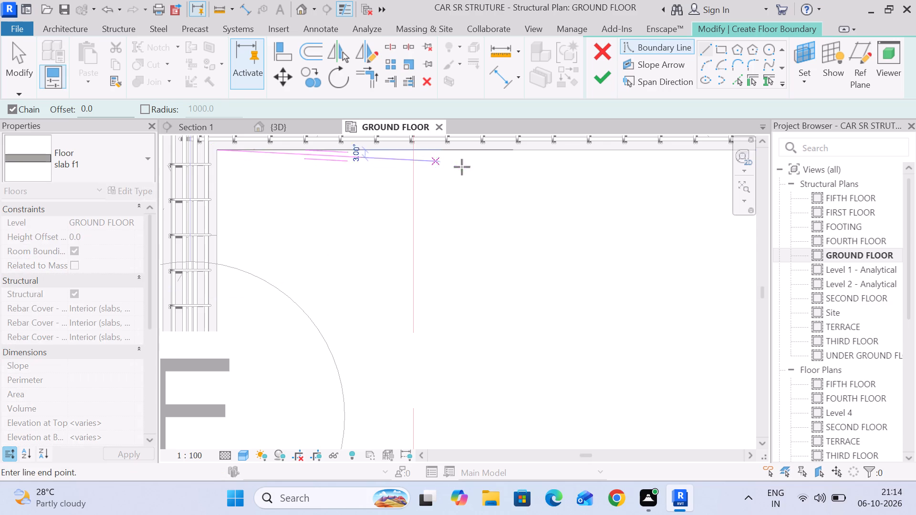
pyautogui.scroll(-6, 465, 169)
pyautogui.moveTo(465, 170); pyautogui.dragTo(221, 170, button='middle')
pyautogui.moveTo(513, 180); pyautogui.dragTo(354, 180, button='middle')
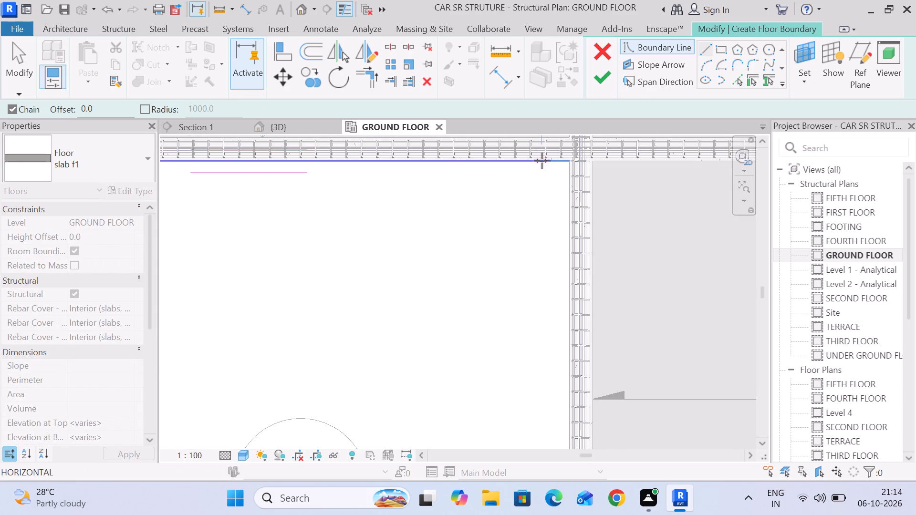
pyautogui.scroll(6, 575, 163)
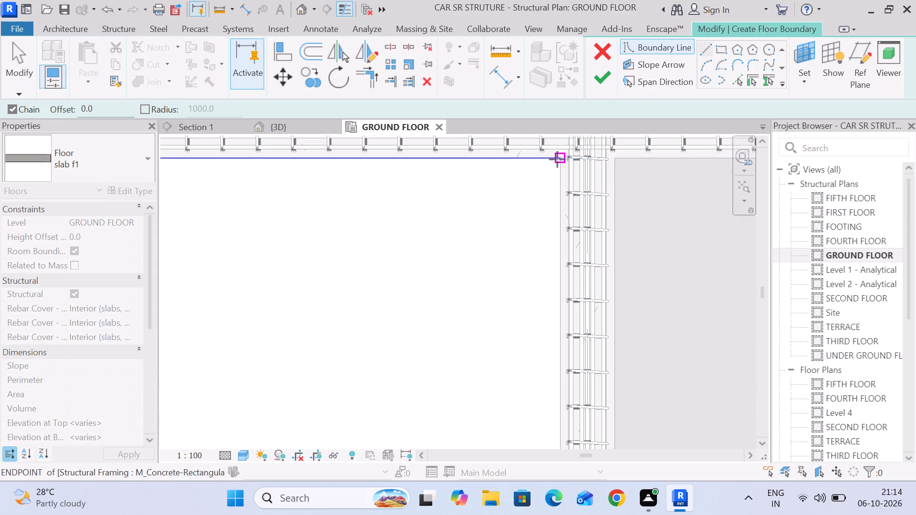
pyautogui.click(560, 159)
pyautogui.scroll(-6, 540, 246)
pyautogui.moveTo(537, 248); pyautogui.dragTo(550, 172, button='middle')
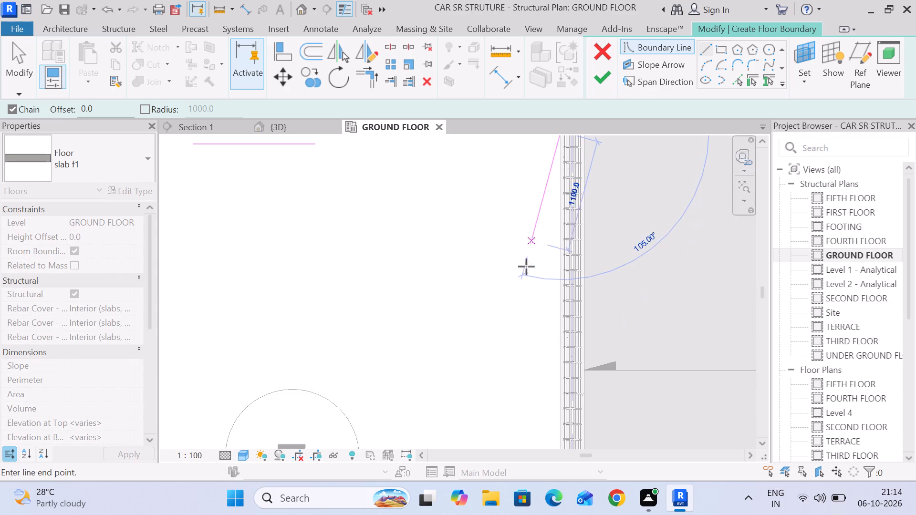
pyautogui.scroll(-6, 525, 330)
pyautogui.moveTo(526, 331); pyautogui.dragTo(541, 247, button='middle')
pyautogui.scroll(11, 553, 368)
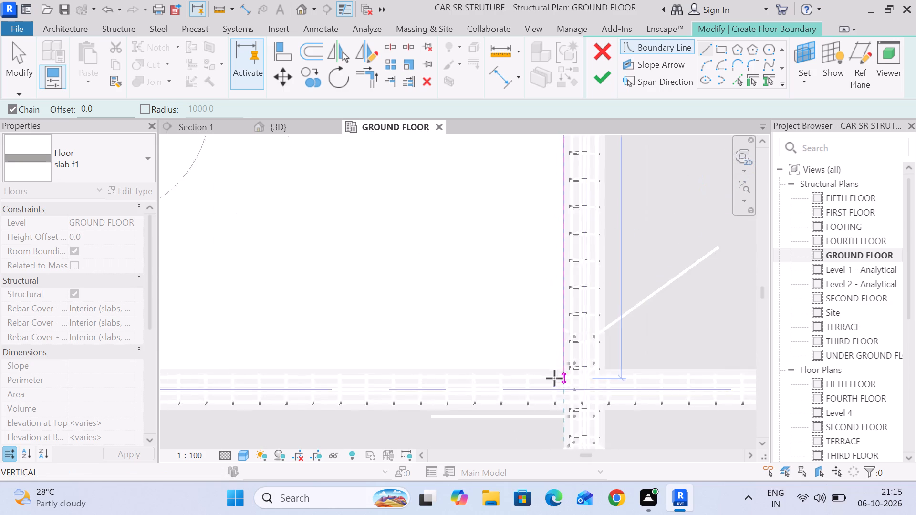
pyautogui.scroll(1, 554, 378)
pyautogui.click(566, 365)
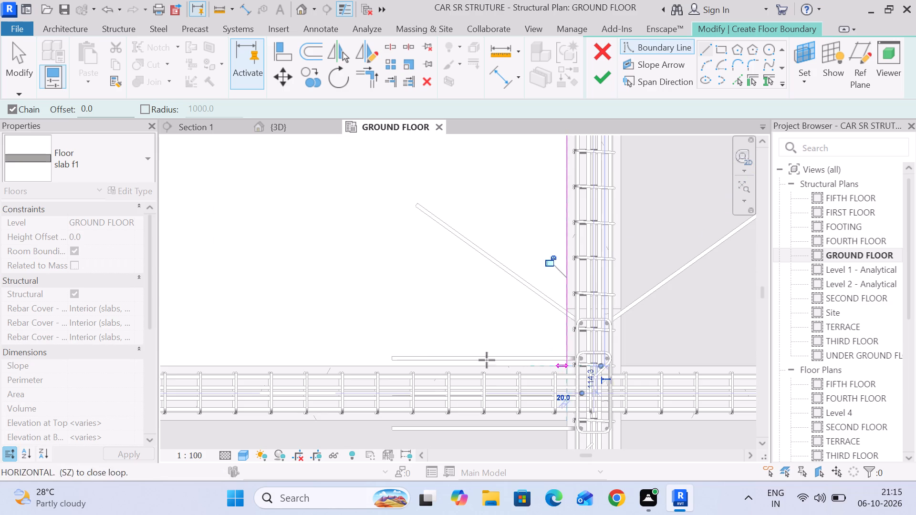
# Close the boundary along the grid 3 beam, around the shaft corner at grids c and z, and along grid E, and finish the floor.
pyautogui.scroll(-4, 398, 354)
pyautogui.moveTo(398, 354); pyautogui.dragTo(593, 288, button='middle')
pyautogui.moveTo(306, 289); pyautogui.dragTo(608, 287, button='middle')
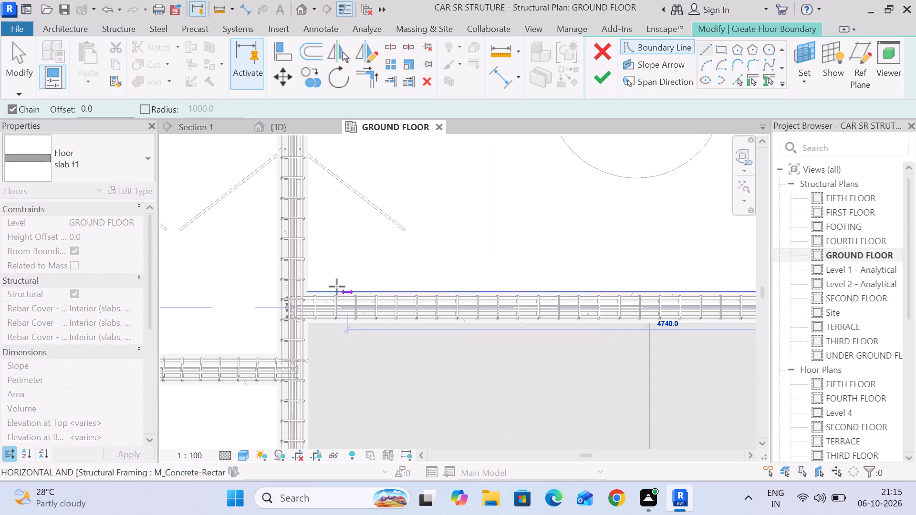
pyautogui.click(307, 290)
pyautogui.scroll(-7, 339, 252)
pyautogui.moveTo(337, 256); pyautogui.dragTo(380, 427, button='middle')
pyautogui.scroll(14, 370, 351)
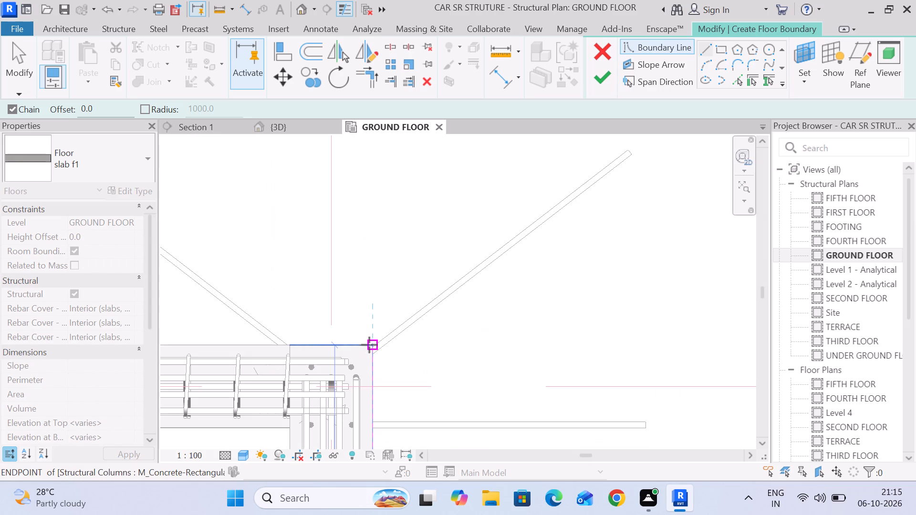
pyautogui.click(372, 344)
pyautogui.moveTo(324, 325); pyautogui.dragTo(613, 221, button='middle')
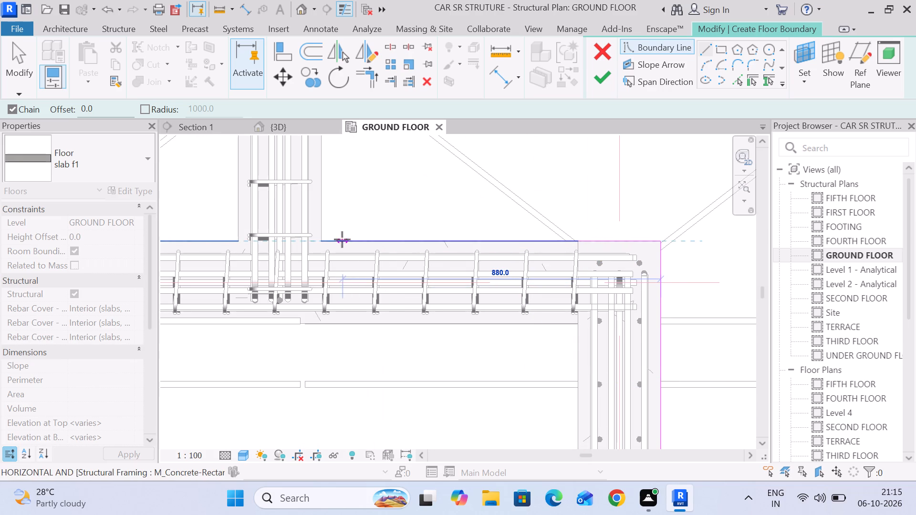
pyautogui.click(322, 242)
pyautogui.scroll(-11, 323, 227)
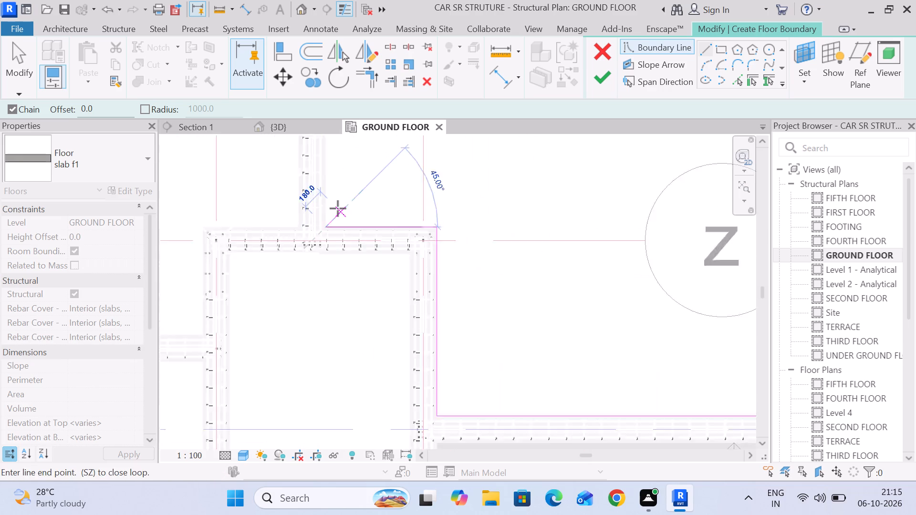
pyautogui.moveTo(338, 208); pyautogui.dragTo(379, 378, button='middle')
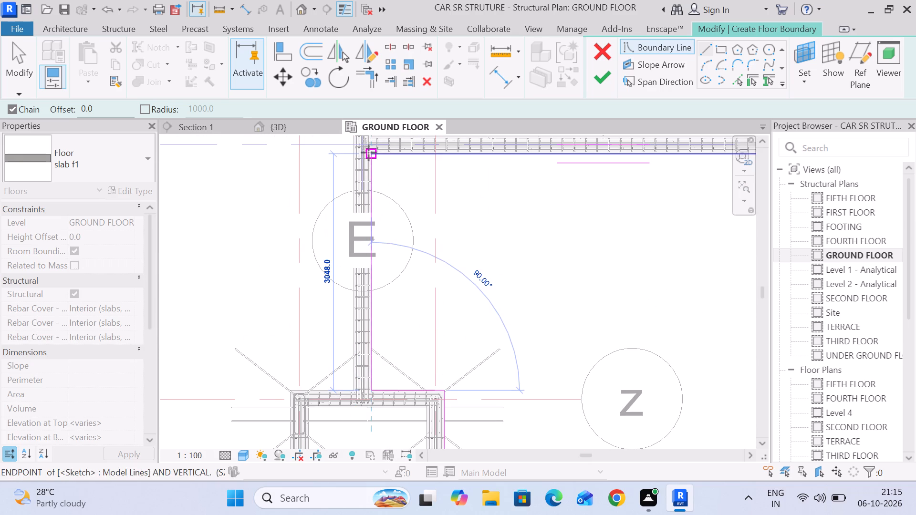
pyautogui.click(371, 153)
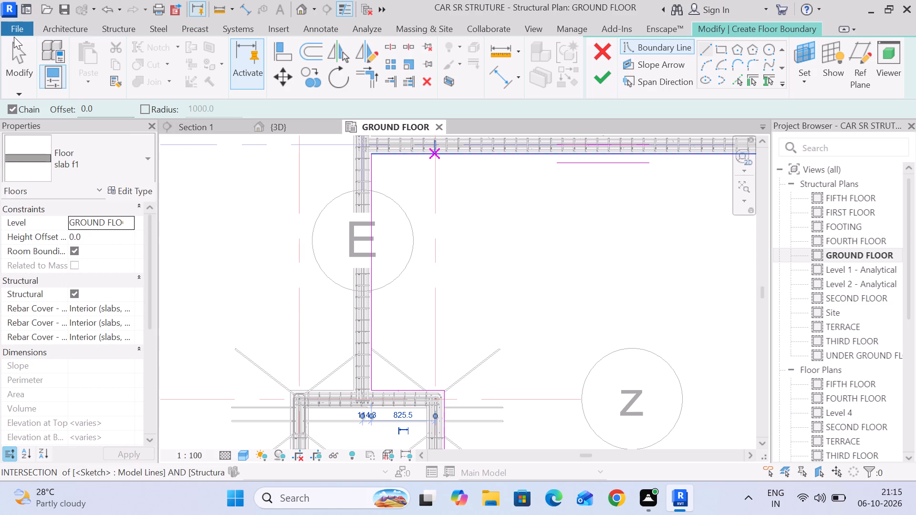
pyautogui.click(28, 50)
pyautogui.scroll(-5, 455, 244)
pyautogui.moveTo(449, 244); pyautogui.dragTo(284, 244, button='middle')
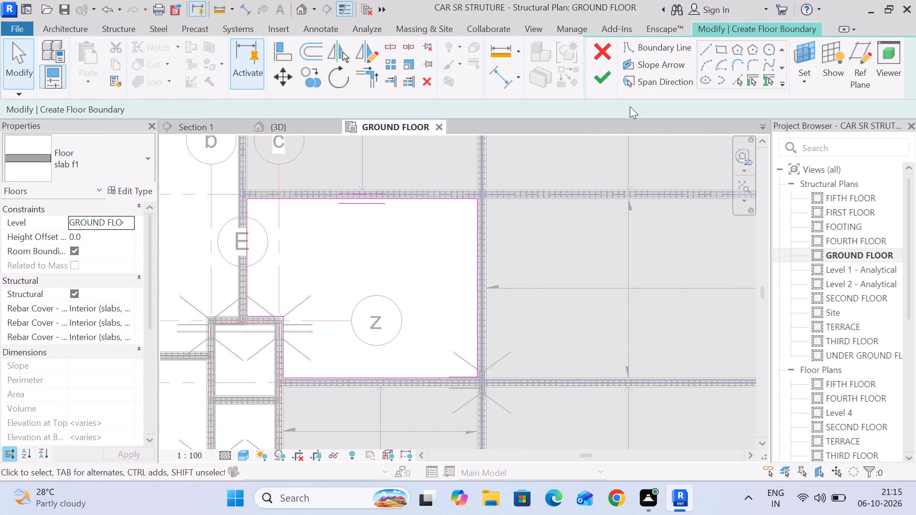
pyautogui.click(587, 75)
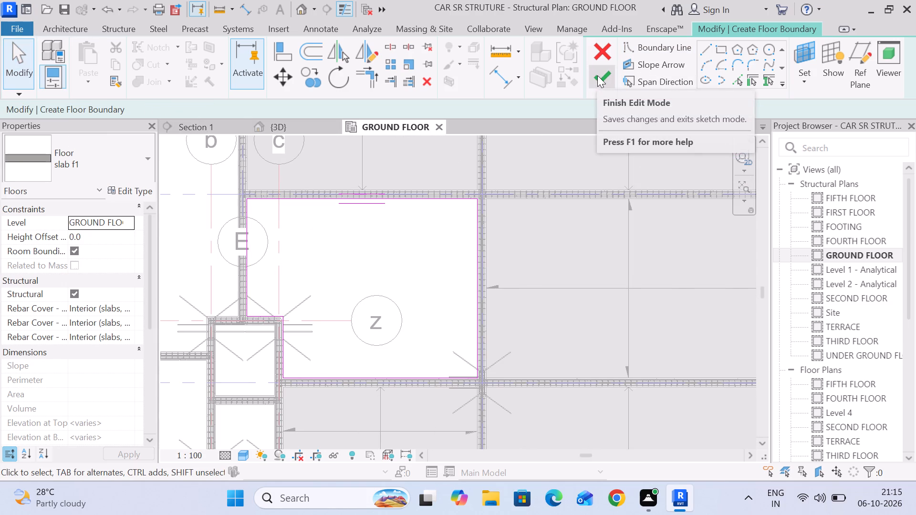
pyautogui.click(599, 76)
# Start another slab f1 floor with a rectangular boundary from the grid a and 6 corner to grid b at the beam between z and 3.
pyautogui.scroll(-11, 493, 250)
pyautogui.moveTo(506, 283); pyautogui.dragTo(432, 254, button='middle')
pyautogui.click(499, 346)
pyautogui.scroll(5, 499, 312)
pyautogui.moveTo(496, 310); pyautogui.dragTo(641, 371, button='middle')
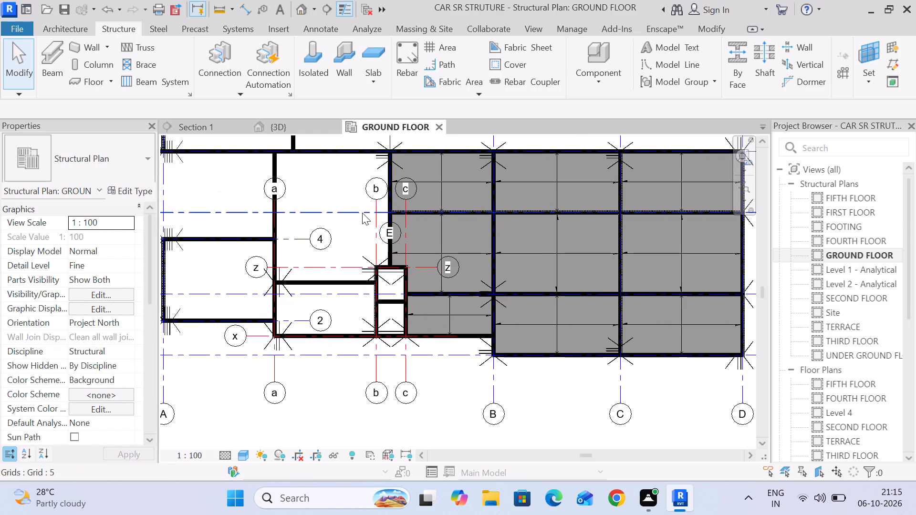
pyautogui.scroll(6, 364, 212)
pyautogui.moveTo(367, 278); pyautogui.dragTo(477, 279, button='middle')
pyautogui.scroll(-5, 479, 274)
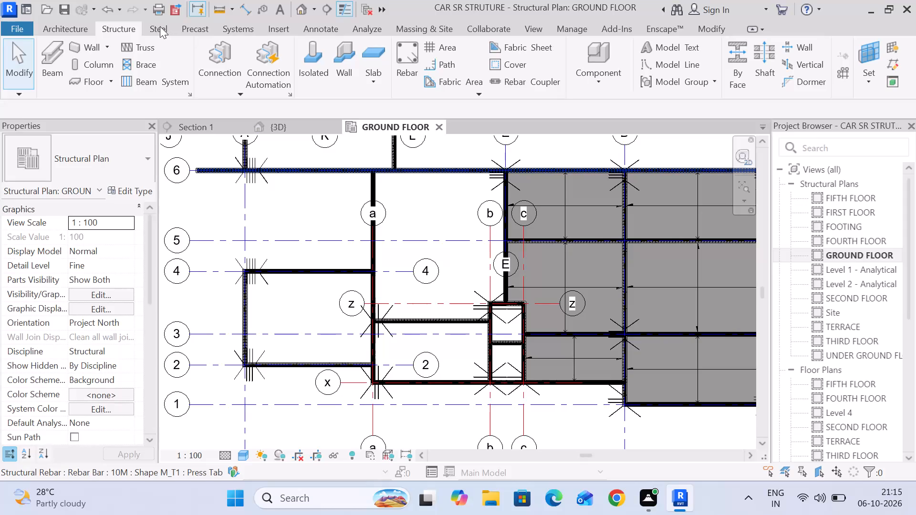
pyautogui.click(80, 81)
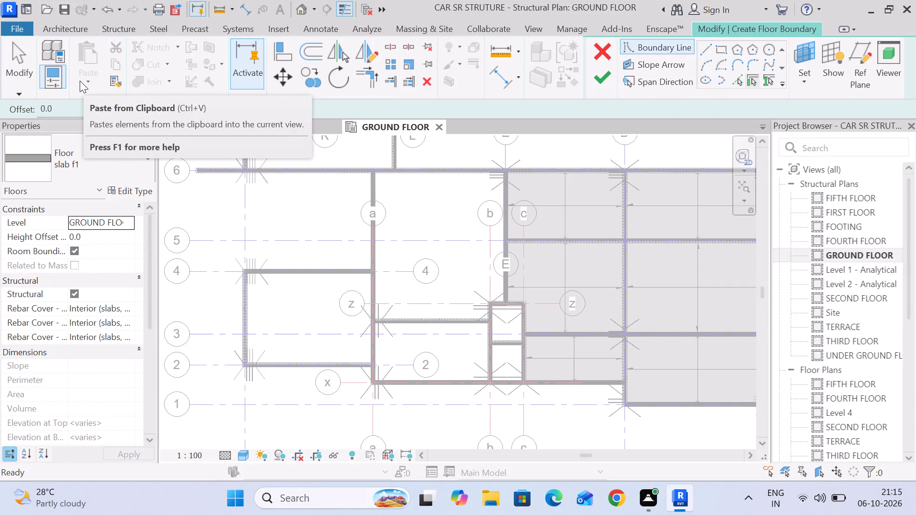
pyautogui.click(721, 53)
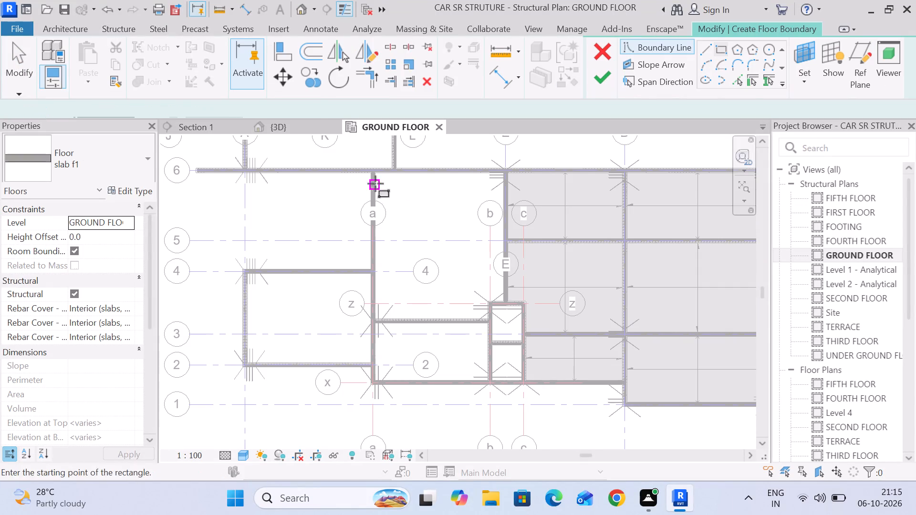
pyautogui.scroll(14, 374, 182)
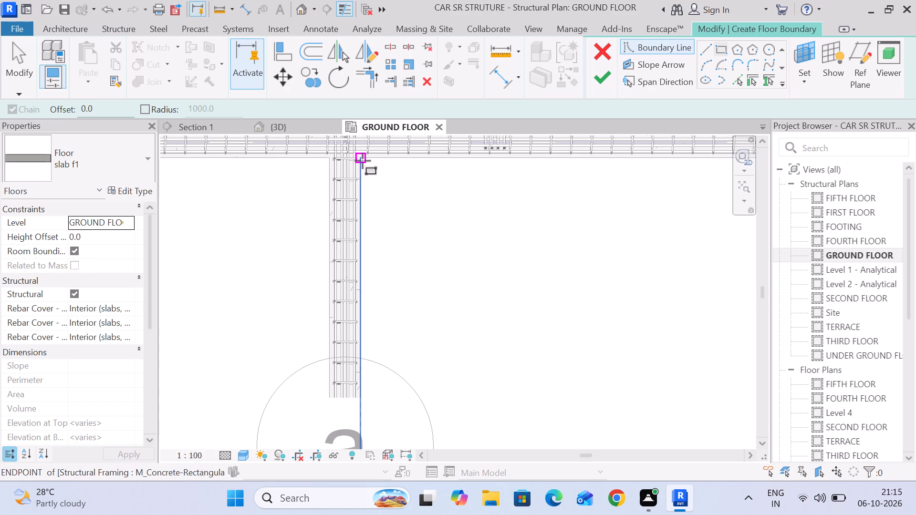
pyautogui.click(362, 159)
pyautogui.scroll(-8, 525, 347)
pyautogui.moveTo(526, 348); pyautogui.dragTo(372, 255, button='middle')
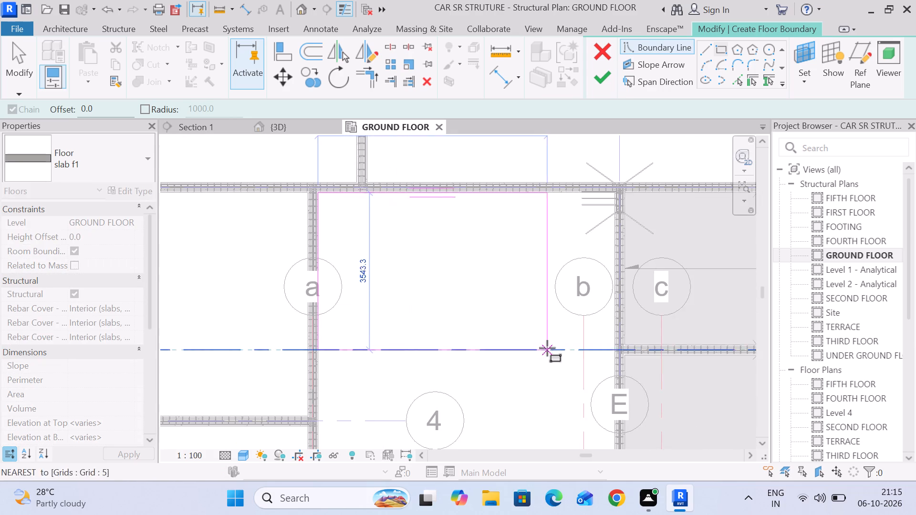
pyautogui.moveTo(547, 348); pyautogui.dragTo(427, 217, button='middle')
pyautogui.scroll(6, 496, 391)
pyautogui.moveTo(495, 391); pyautogui.dragTo(520, 300, button='middle')
pyautogui.scroll(6, 434, 321)
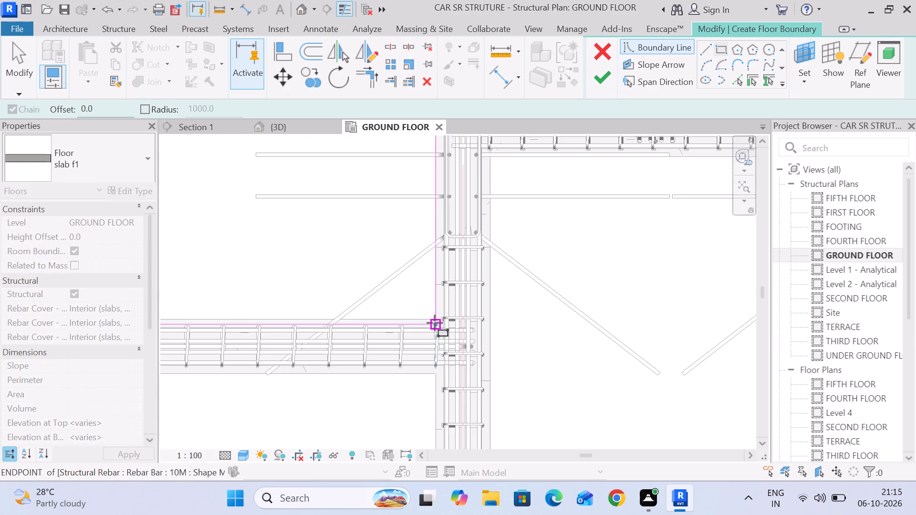
pyautogui.click(435, 319)
pyautogui.scroll(-6, 458, 364)
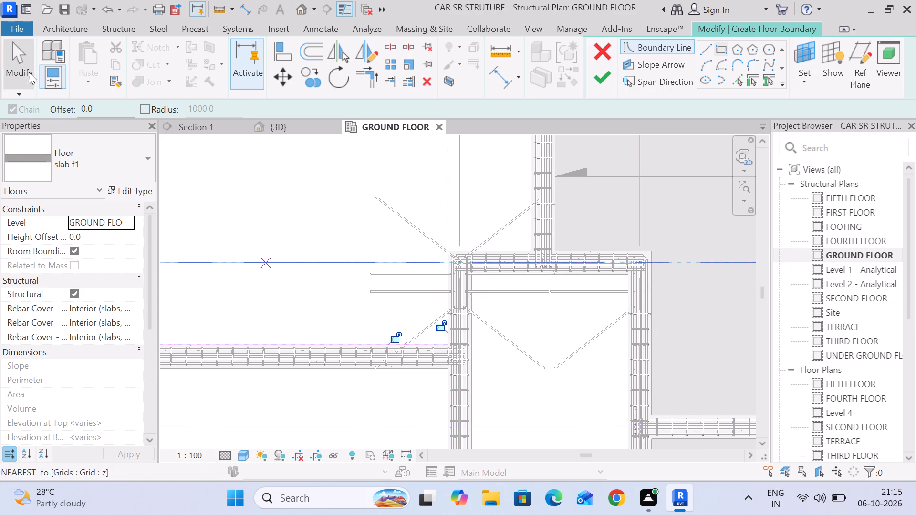
pyautogui.click(29, 73)
# Align the boundary line at grid b with the face of the grid E beam.
pyautogui.scroll(-4, 398, 299)
pyautogui.moveTo(398, 309); pyautogui.dragTo(410, 406, button='middle')
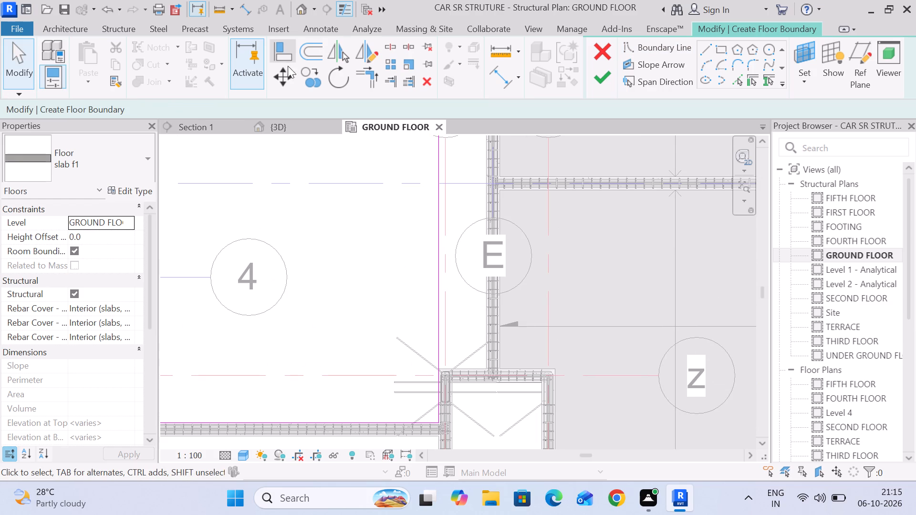
pyautogui.click(284, 56)
pyautogui.scroll(8, 539, 314)
pyautogui.scroll(6, 477, 324)
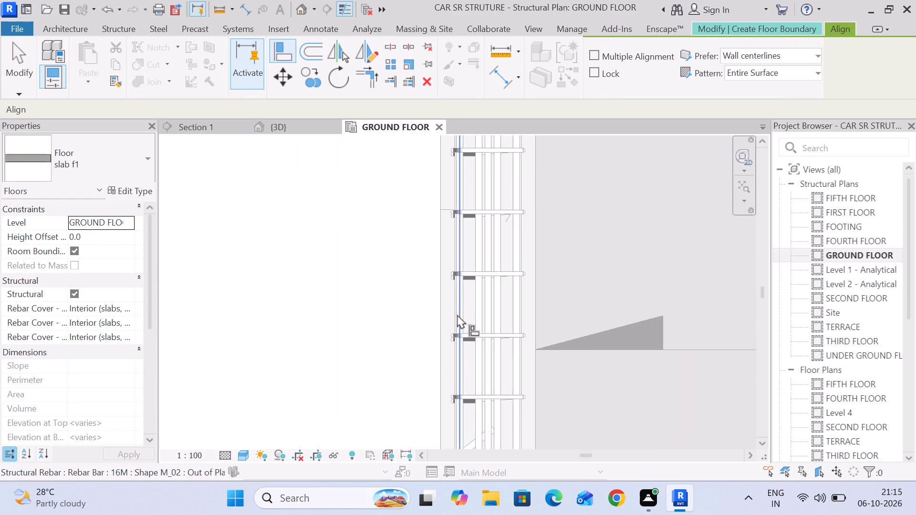
pyautogui.click(443, 309)
pyautogui.scroll(-9, 382, 340)
pyautogui.moveTo(376, 349); pyautogui.dragTo(550, 356, button='middle')
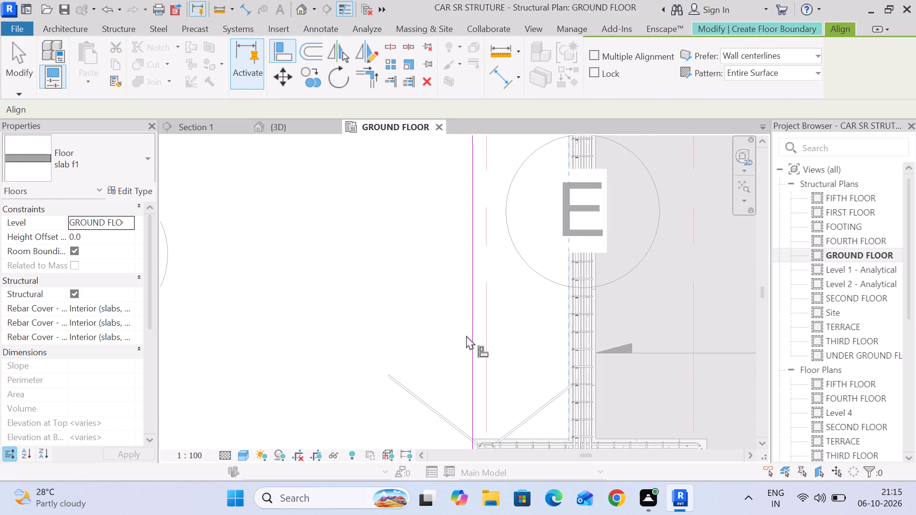
pyautogui.click(469, 333)
pyautogui.scroll(-6, 469, 334)
pyautogui.moveTo(471, 344); pyautogui.dragTo(526, 251, button='middle')
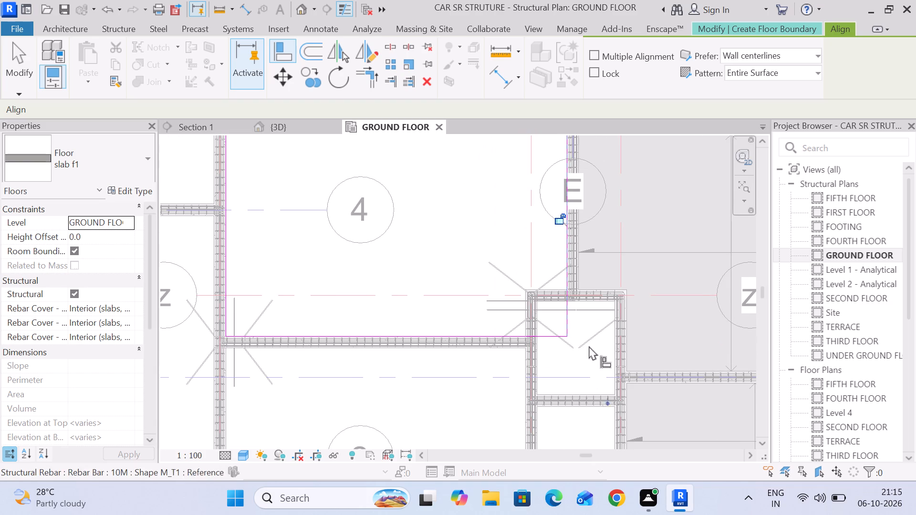
pyautogui.click(21, 67)
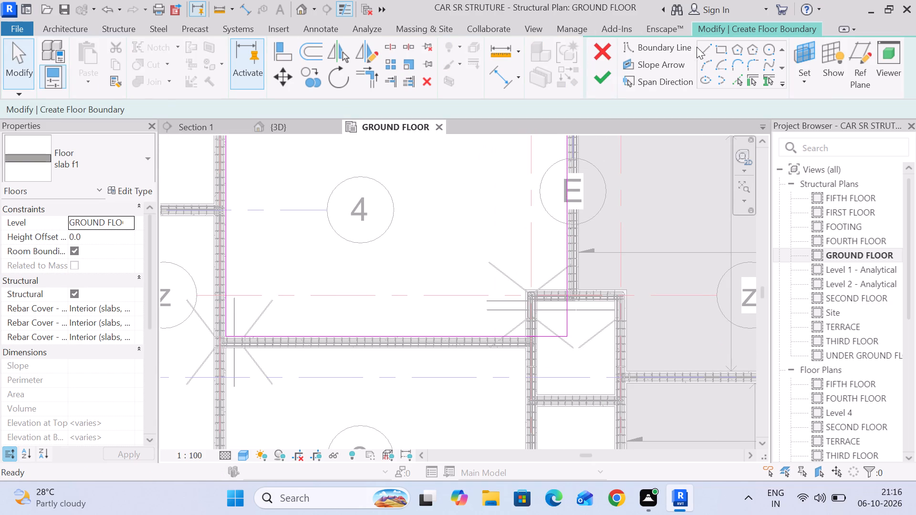
# Draw boundary lines from the beam between z and 3 along the shaft's outer face at grid b and across to the grid E beam.
pyautogui.click(706, 47)
pyautogui.scroll(13, 525, 343)
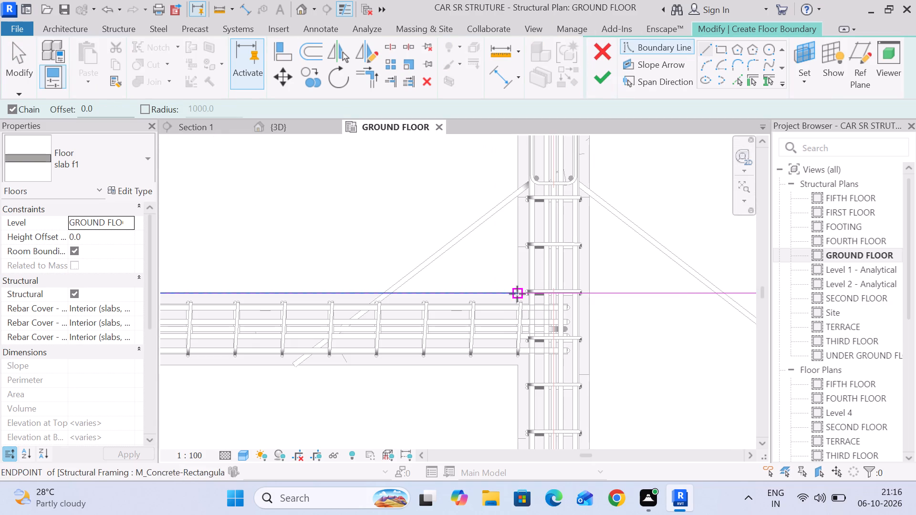
pyautogui.click(517, 293)
pyautogui.scroll(-4, 508, 221)
pyautogui.moveTo(509, 231); pyautogui.dragTo(526, 431, button='middle')
pyautogui.scroll(6, 523, 295)
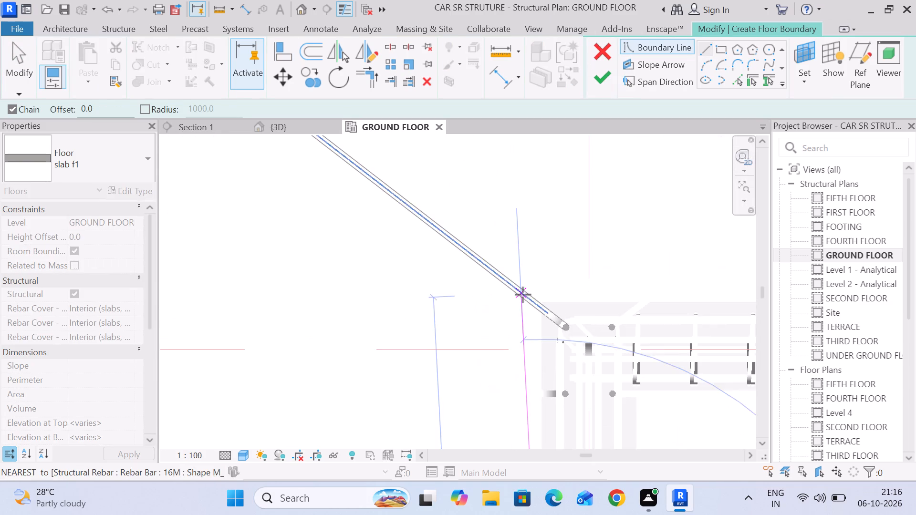
pyautogui.click(541, 303)
pyautogui.scroll(-4, 663, 310)
pyautogui.moveTo(661, 313); pyautogui.dragTo(452, 299, button='middle')
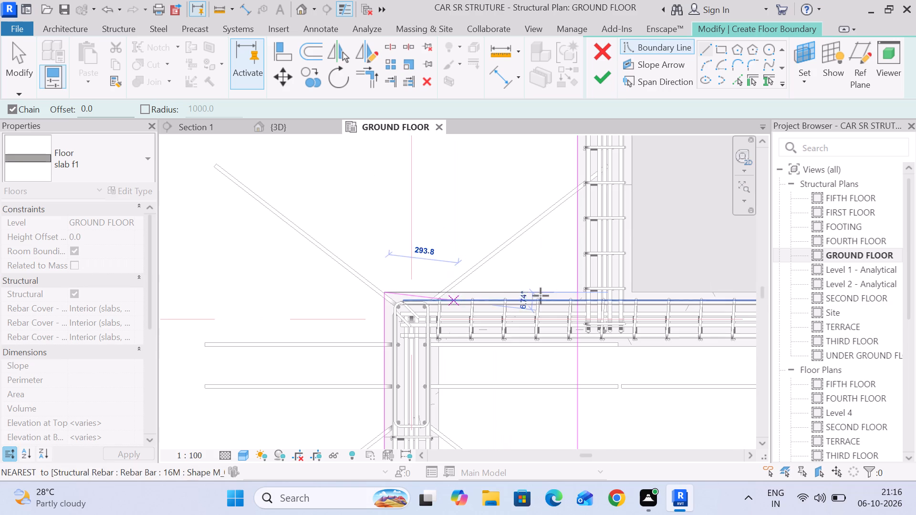
pyautogui.click(578, 290)
pyautogui.scroll(-6, 600, 395)
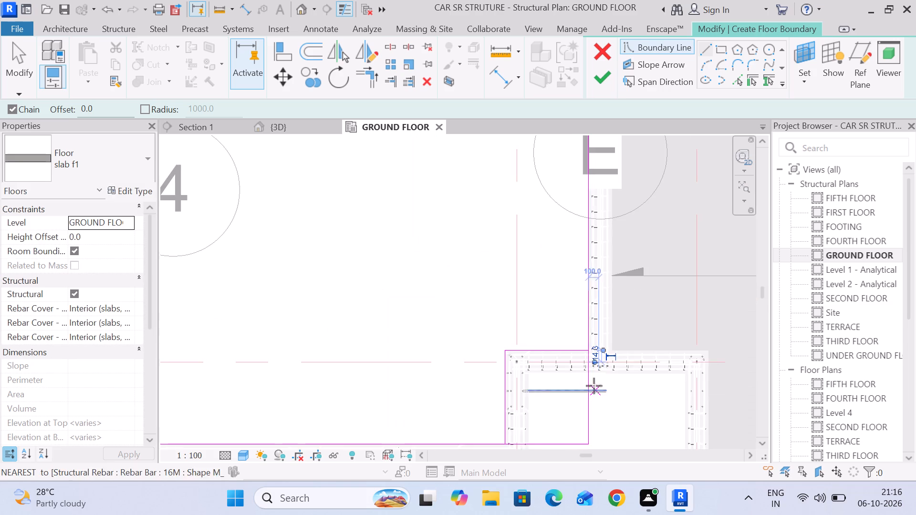
pyautogui.click(20, 49)
# Trim the boundary lines into clean corners around the shaft at grids b and z, and finish the floor.
pyautogui.moveTo(511, 374); pyautogui.dragTo(482, 225, button='middle')
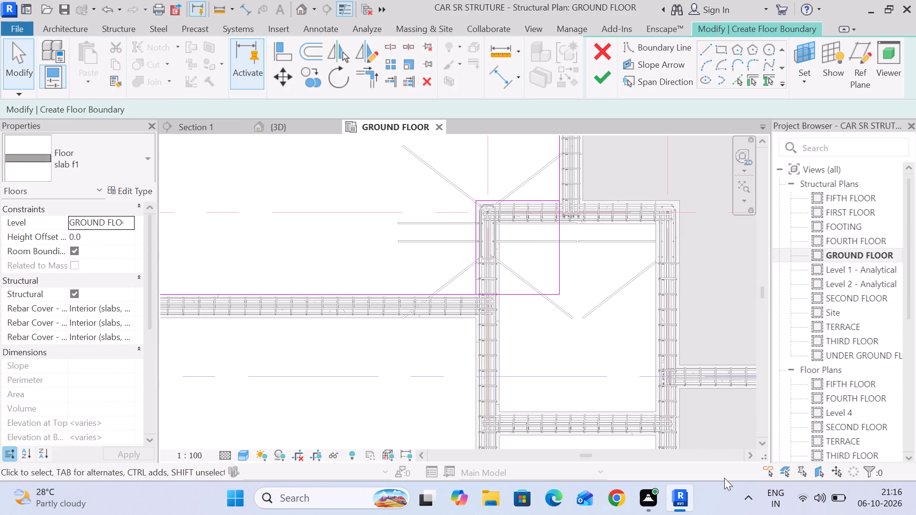
pyautogui.click(365, 71)
pyautogui.click(439, 288)
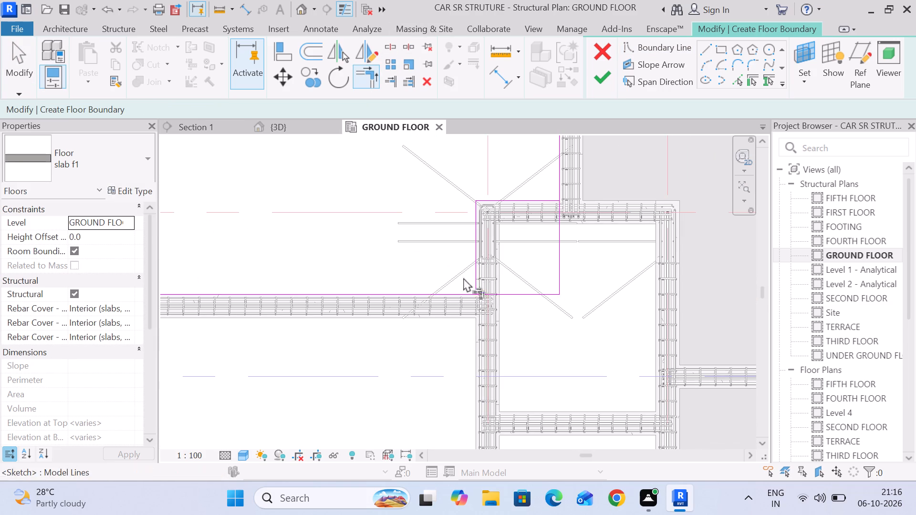
pyautogui.click(444, 294)
pyautogui.click(473, 272)
pyautogui.click(525, 198)
pyautogui.click(559, 183)
pyautogui.scroll(-5, 565, 268)
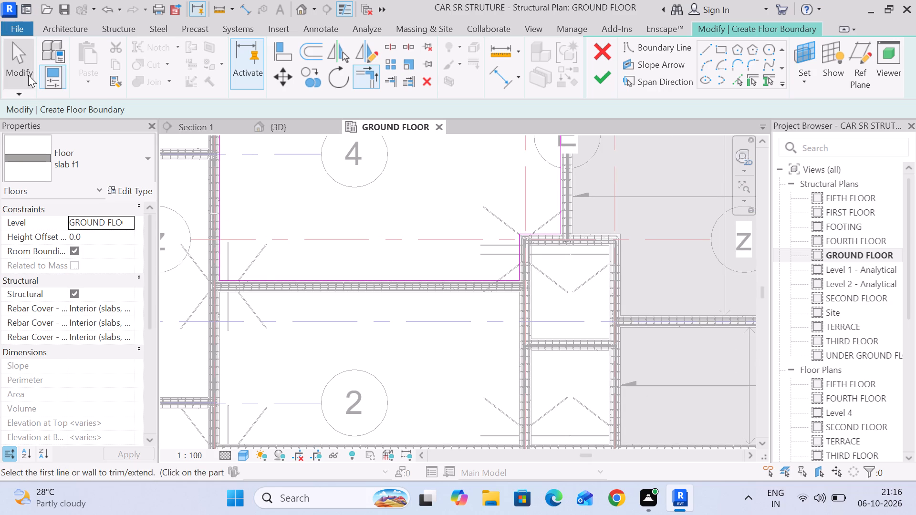
pyautogui.click(30, 77)
pyautogui.scroll(-6, 356, 225)
pyautogui.moveTo(377, 244); pyautogui.dragTo(379, 267, button='middle')
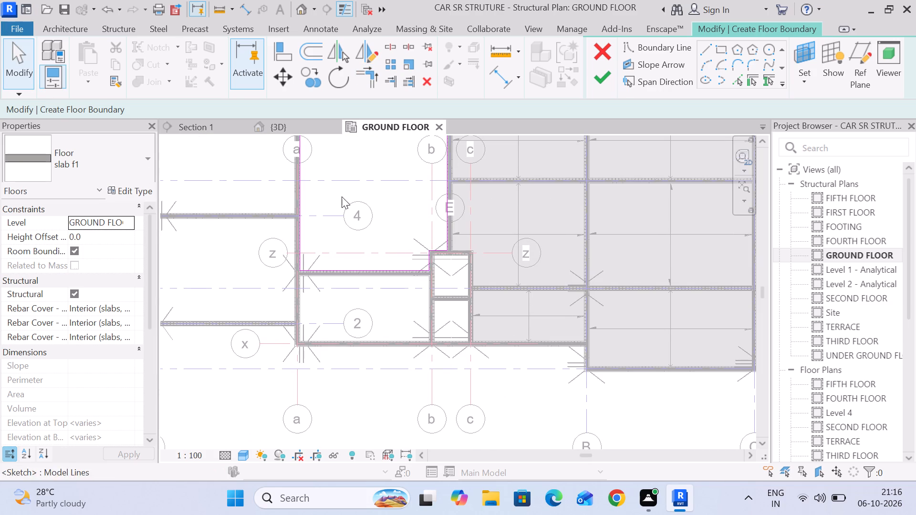
pyautogui.moveTo(346, 217); pyautogui.dragTo(365, 295, button='middle')
pyautogui.click(605, 88)
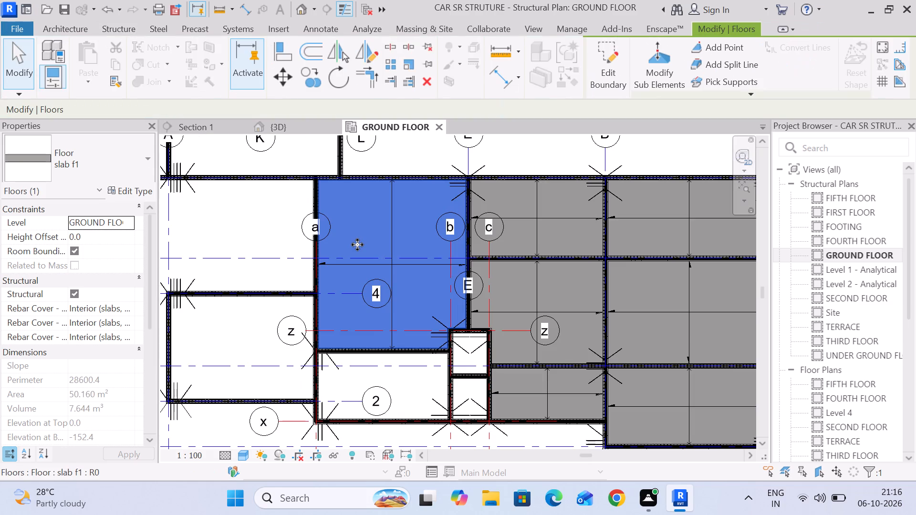
pyautogui.moveTo(259, 234); pyautogui.dragTo(333, 195, button='middle')
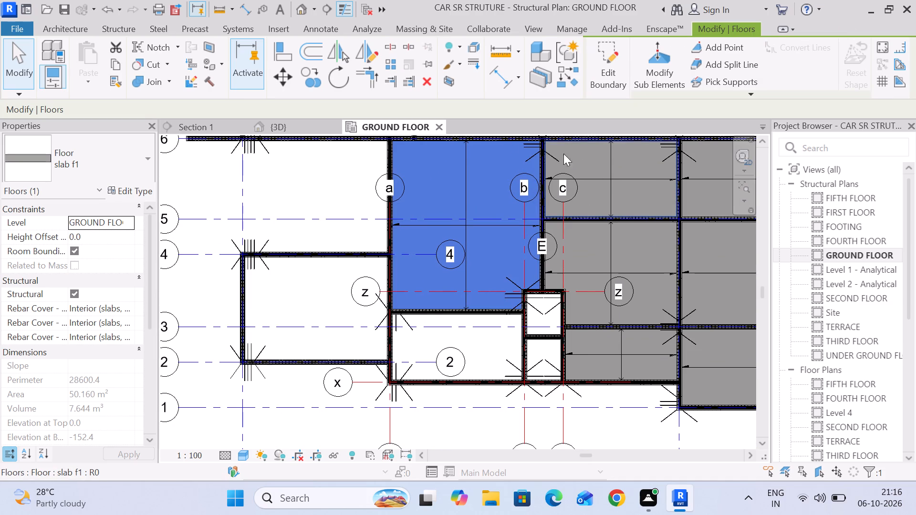
pyautogui.click(13, 72)
# Create another slab f1 structural floor with a rectangular boundary filling the bay between grids A and a, from grid 2 to 4.
pyautogui.moveTo(513, 317); pyautogui.dragTo(460, 220, button='middle')
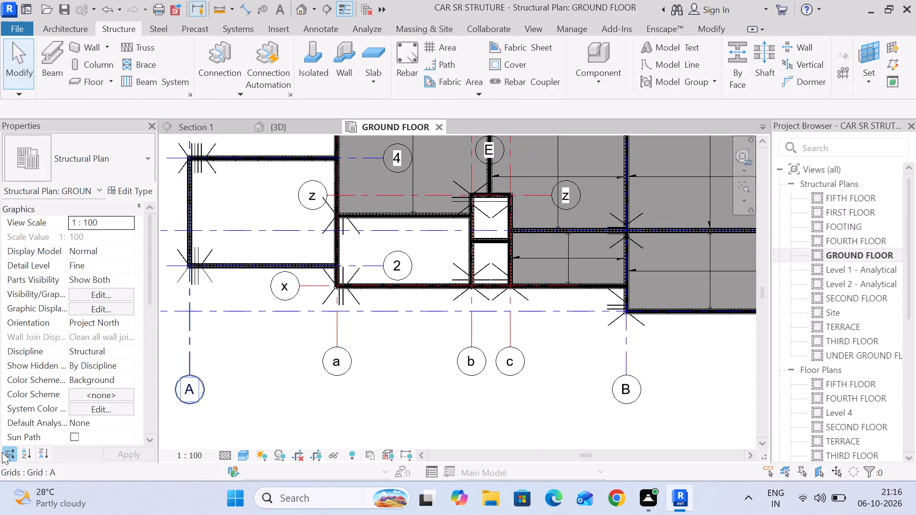
pyautogui.click(91, 81)
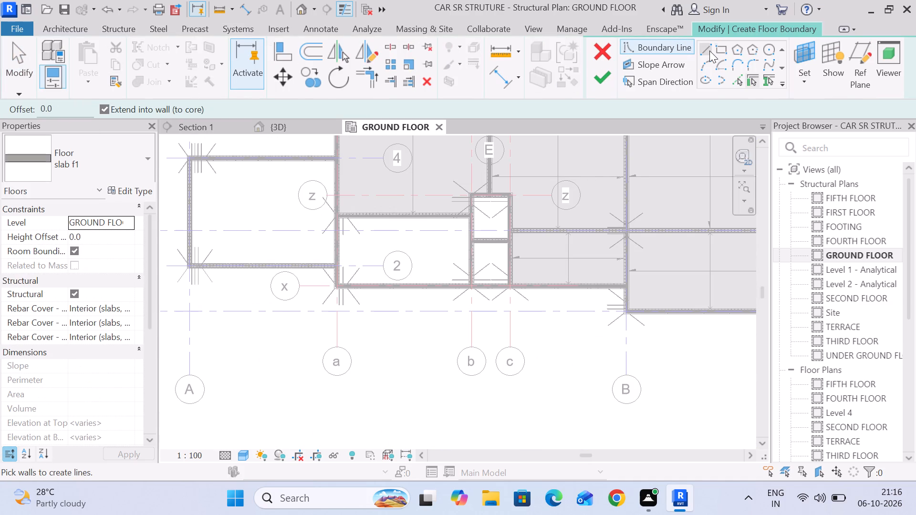
pyautogui.click(722, 49)
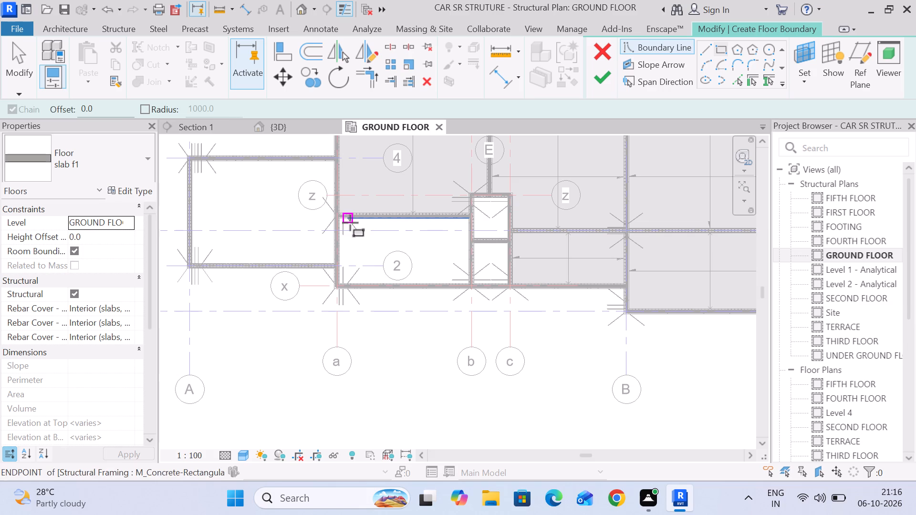
pyautogui.moveTo(277, 236); pyautogui.dragTo(409, 266, button='middle')
pyautogui.scroll(13, 446, 293)
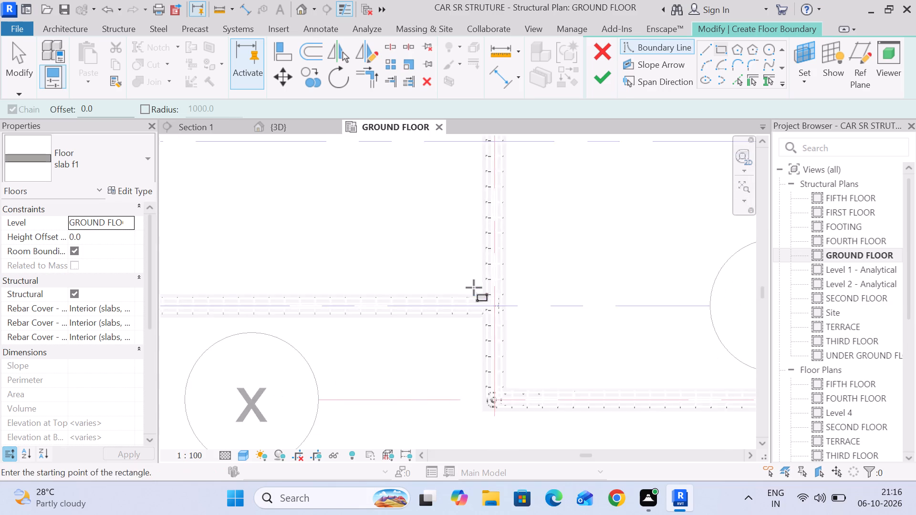
pyautogui.scroll(7, 487, 298)
pyautogui.click(484, 294)
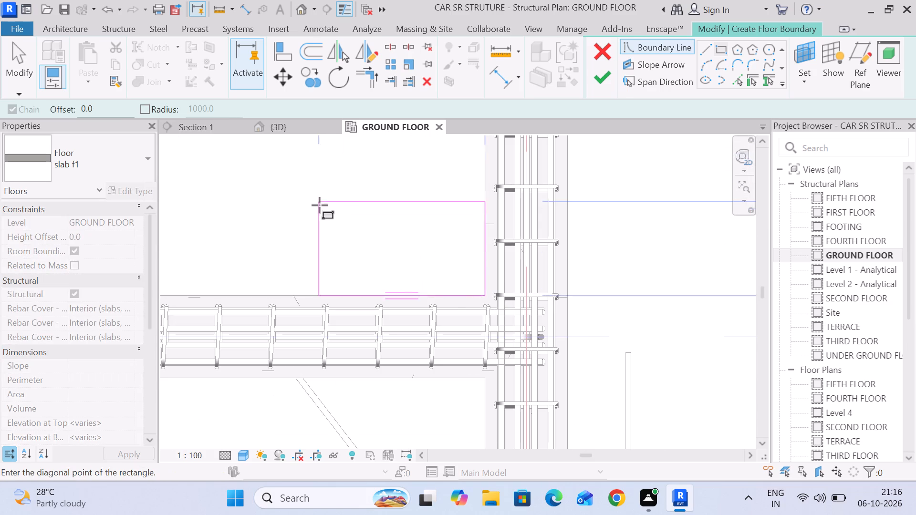
pyautogui.scroll(-18, 319, 205)
pyautogui.moveTo(313, 210); pyautogui.dragTo(423, 352, button='middle')
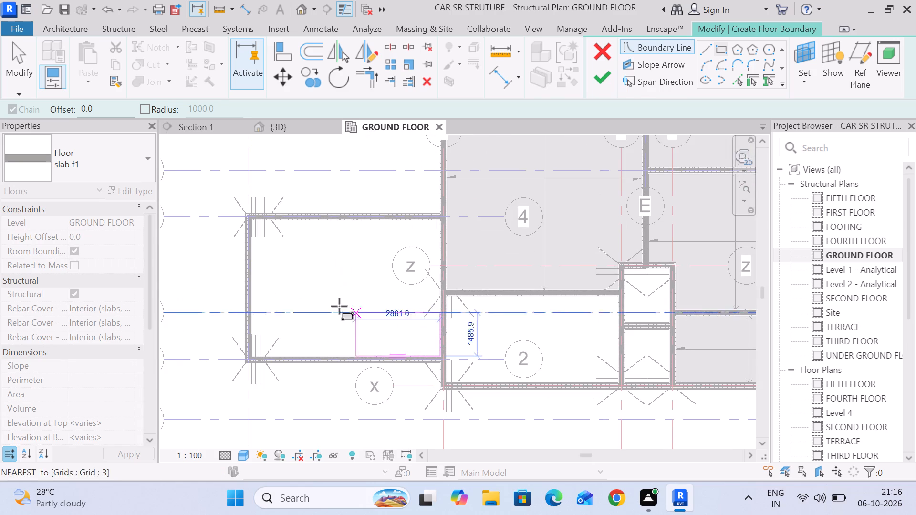
pyautogui.scroll(13, 248, 220)
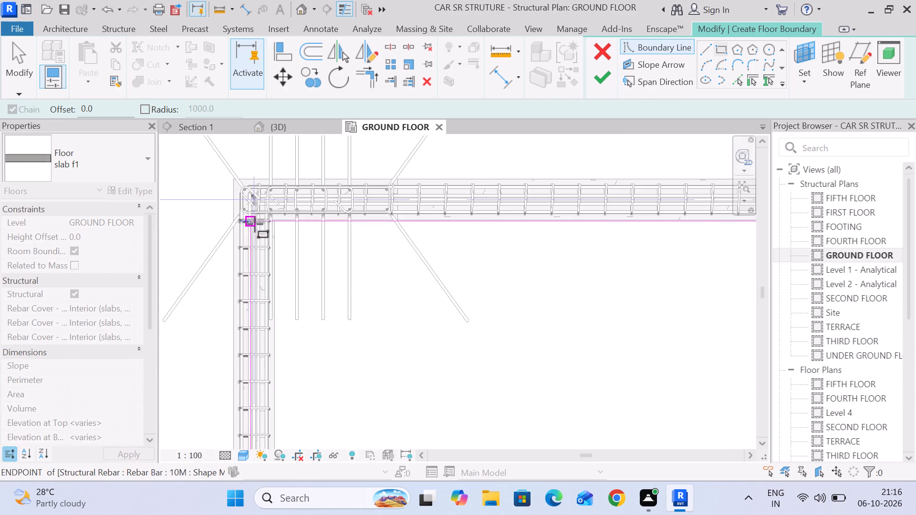
pyautogui.scroll(7, 265, 228)
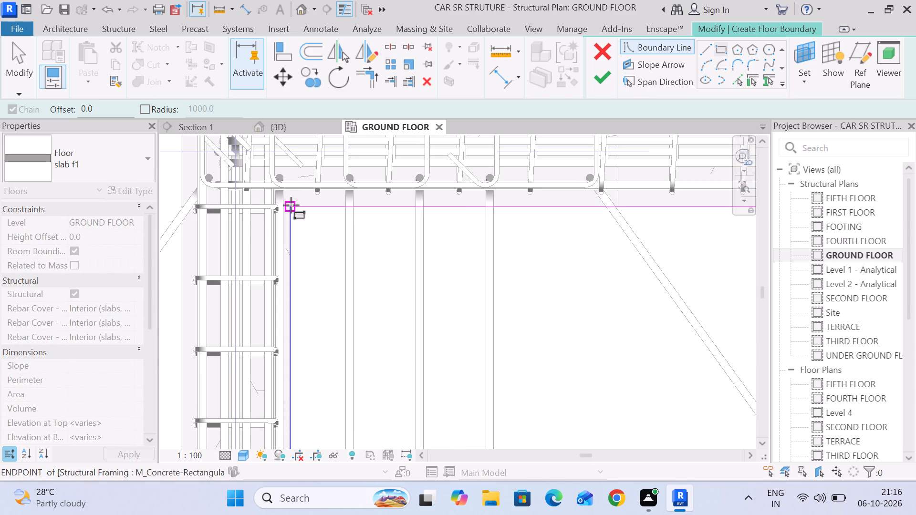
pyautogui.click(291, 205)
pyautogui.scroll(-20, 302, 231)
pyautogui.scroll(-3, 302, 231)
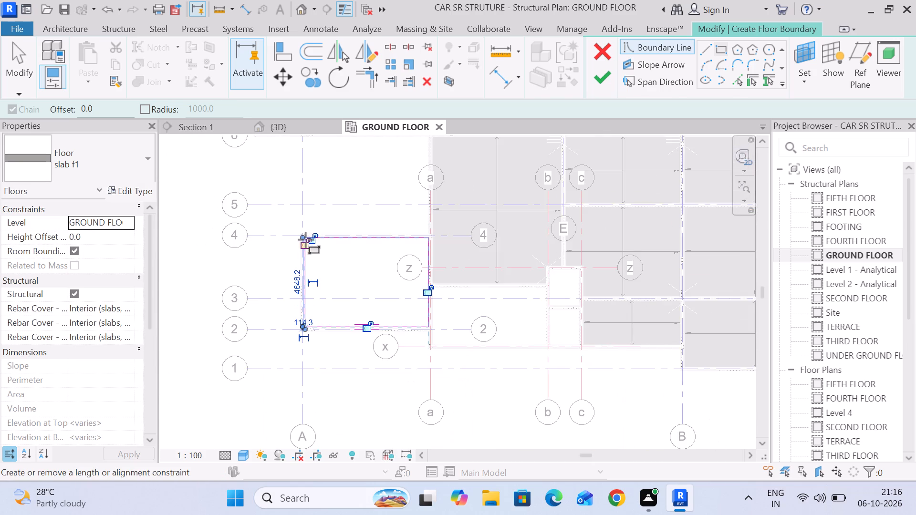
pyautogui.scroll(-5, 306, 241)
pyautogui.scroll(6, 346, 286)
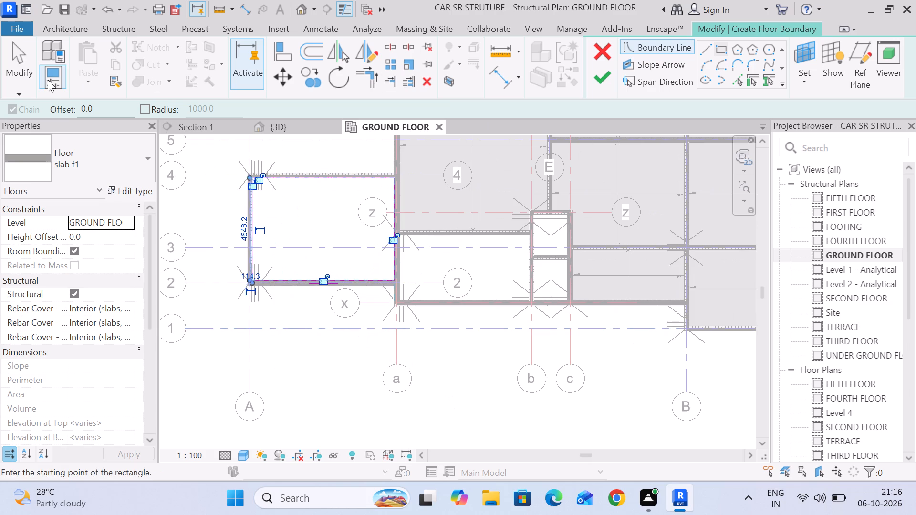
pyautogui.click(30, 71)
pyautogui.click(597, 76)
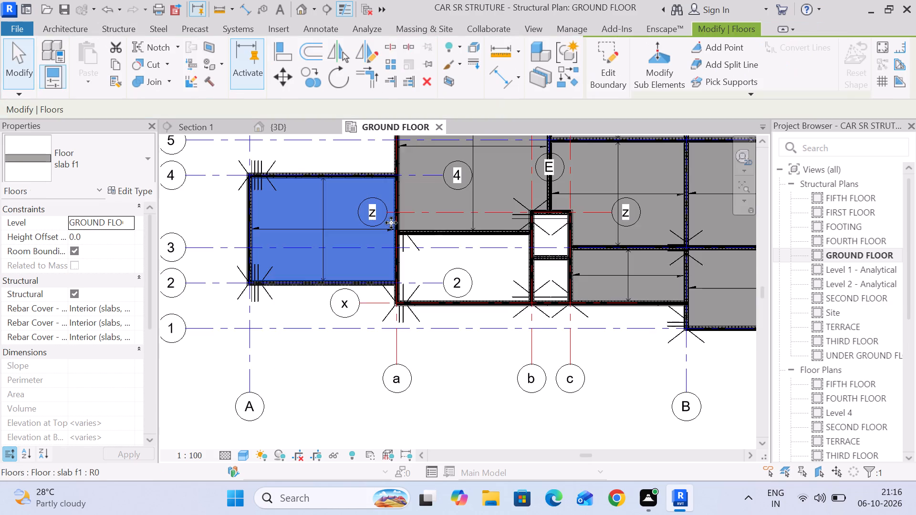
# Examine the ground floor slabs in the 3D view from the grid A side and return to the Ground Floor plan.
pyautogui.moveTo(391, 223); pyautogui.dragTo(407, 366, button='middle')
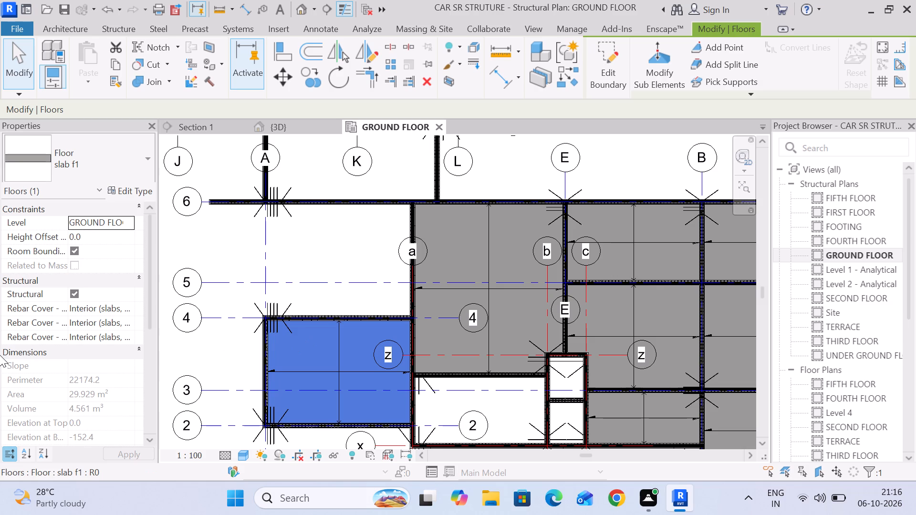
pyautogui.click(291, 127)
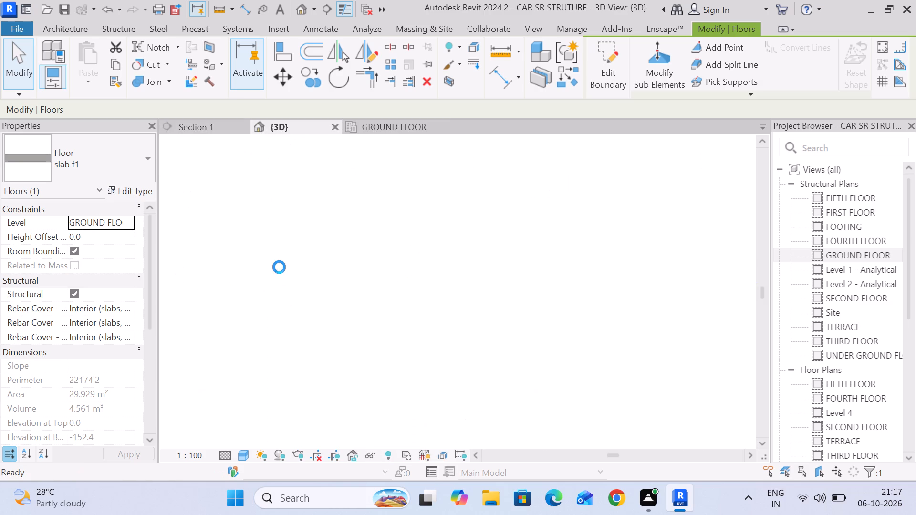
pyautogui.scroll(-2, 265, 340)
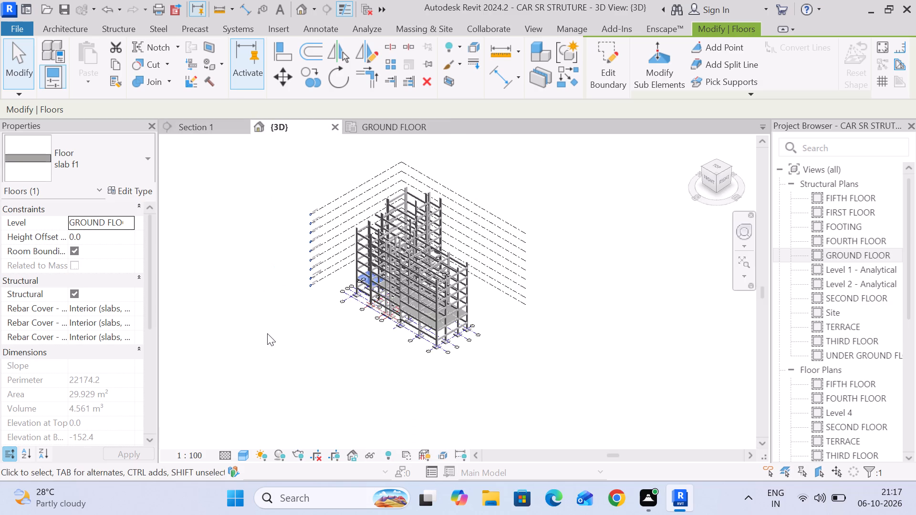
pyautogui.click(267, 333)
pyautogui.moveTo(269, 358); pyautogui.dragTo(452, 366, button='middle')
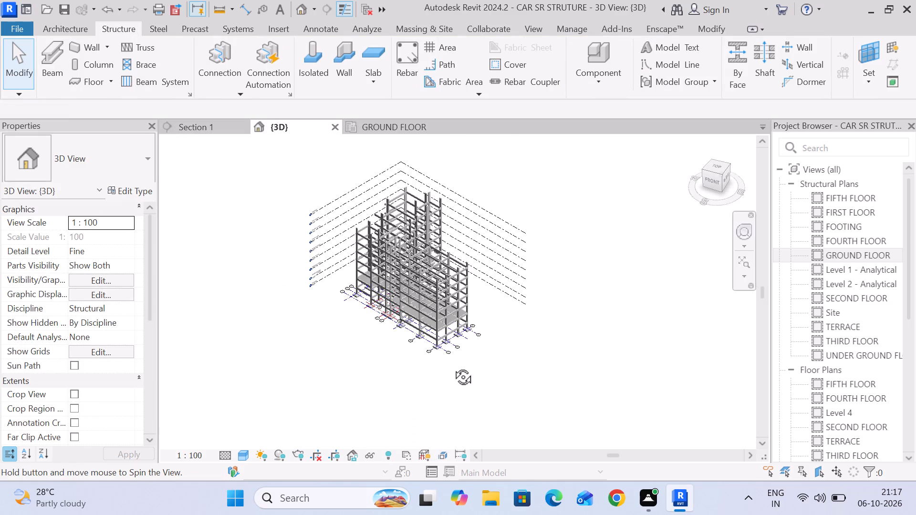
pyautogui.moveTo(452, 366); pyautogui.dragTo(510, 356, button='middle')
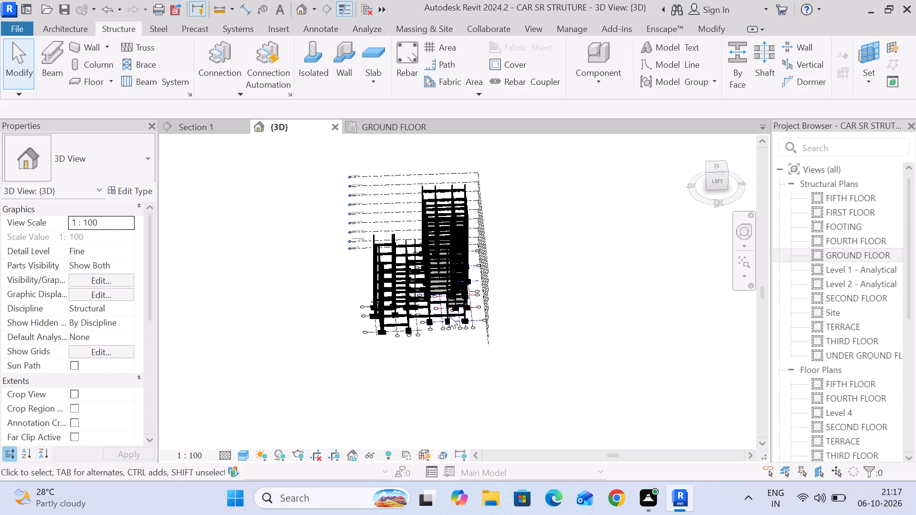
pyautogui.scroll(6, 451, 366)
pyautogui.scroll(7, 443, 294)
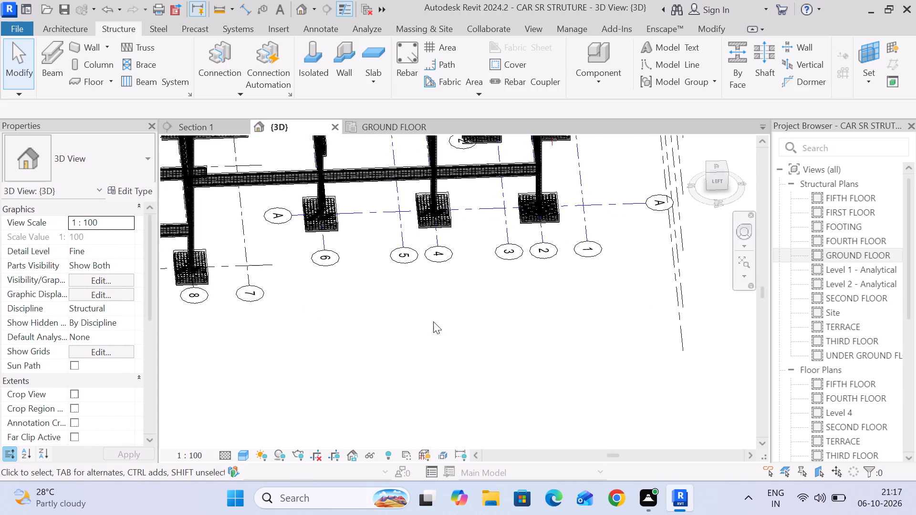
pyautogui.moveTo(434, 322); pyautogui.dragTo(440, 446, button='middle')
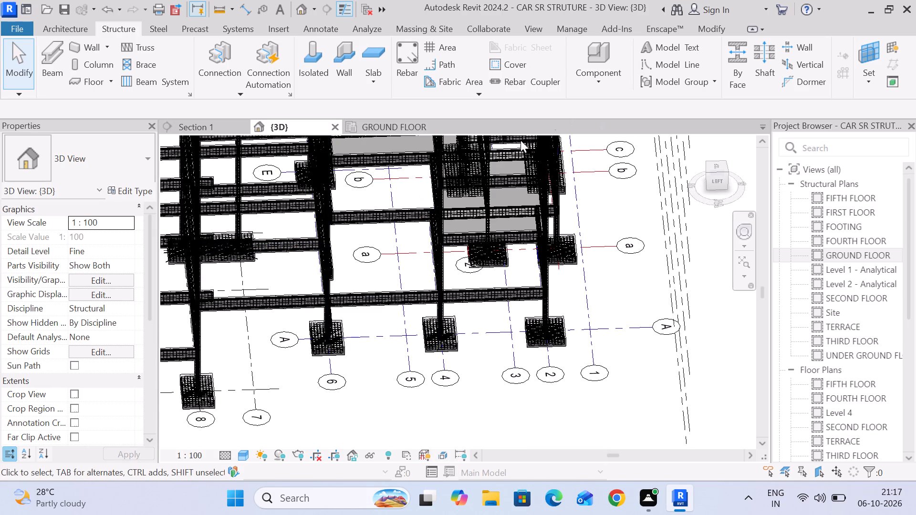
pyautogui.click(375, 126)
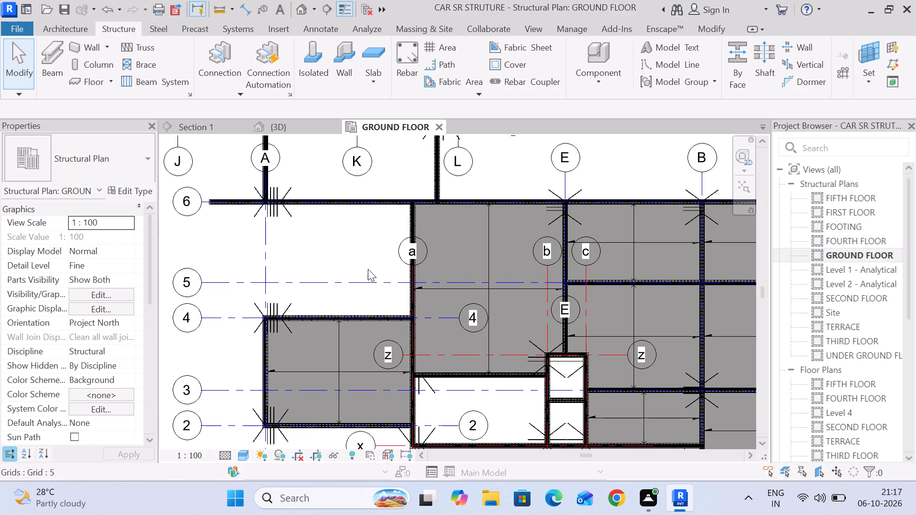
# Reload the CAR SHOWROOM ARCH Revit link so the architectural model shows on the Ground Floor plan.
pyautogui.click(564, 28)
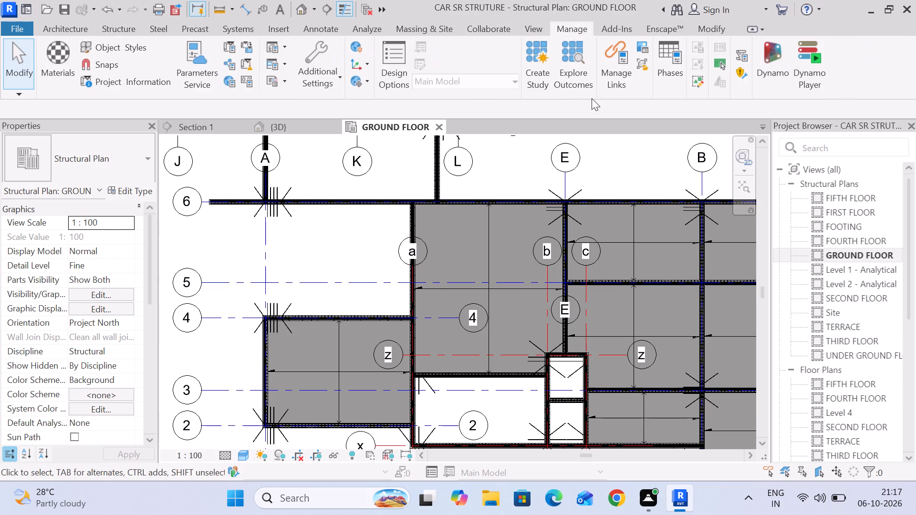
pyautogui.click(609, 79)
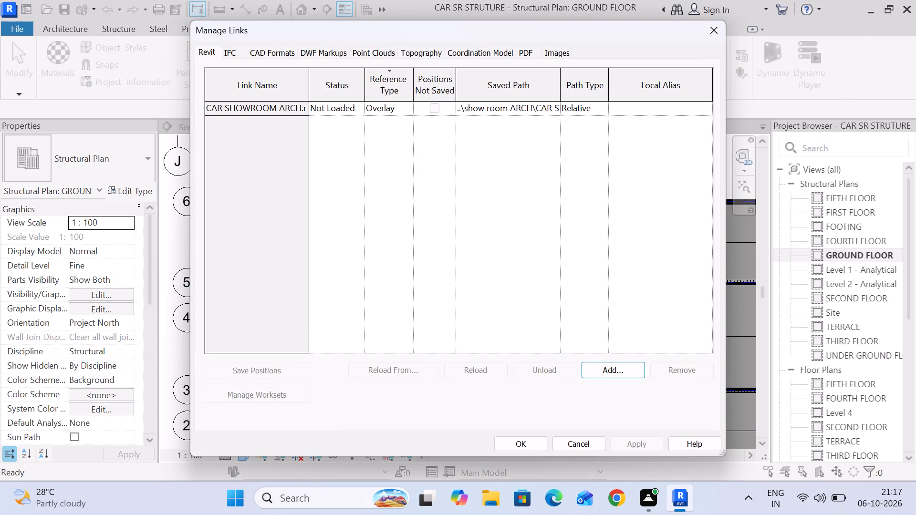
pyautogui.click(293, 109)
pyautogui.click(472, 372)
pyautogui.click(534, 443)
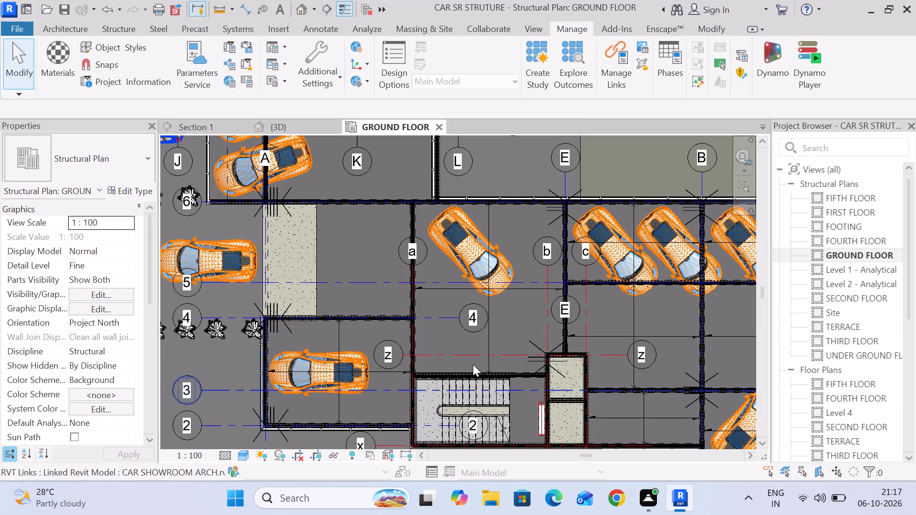
# Examine the slab in the bay between grids A and a, from grid 2 to 4, against the linked architectural model.
pyautogui.moveTo(290, 230); pyautogui.dragTo(332, 215, button='middle')
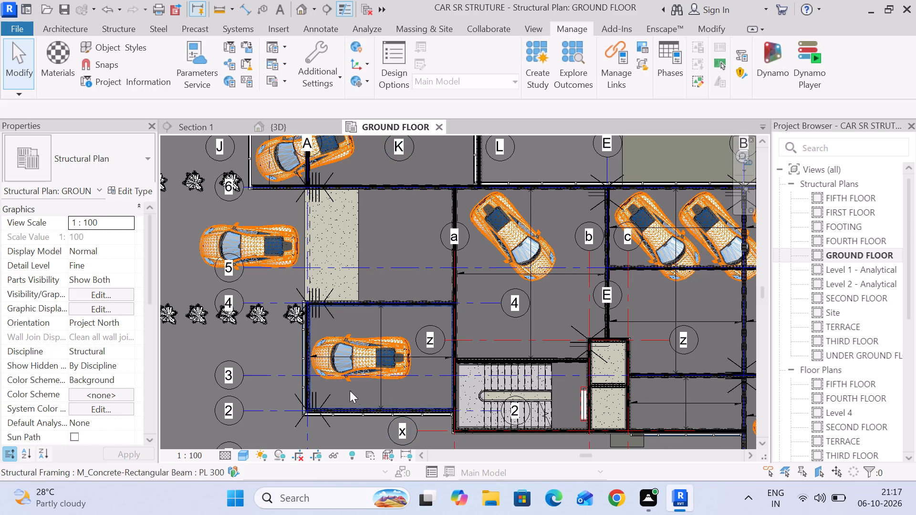
pyautogui.scroll(8, 318, 346)
pyautogui.click(340, 289)
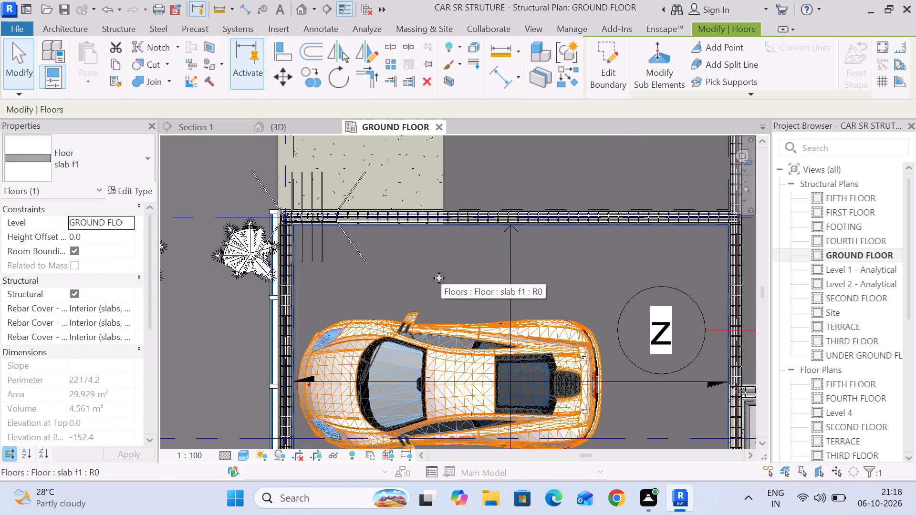
pyautogui.click(417, 331)
pyautogui.scroll(-11, 435, 353)
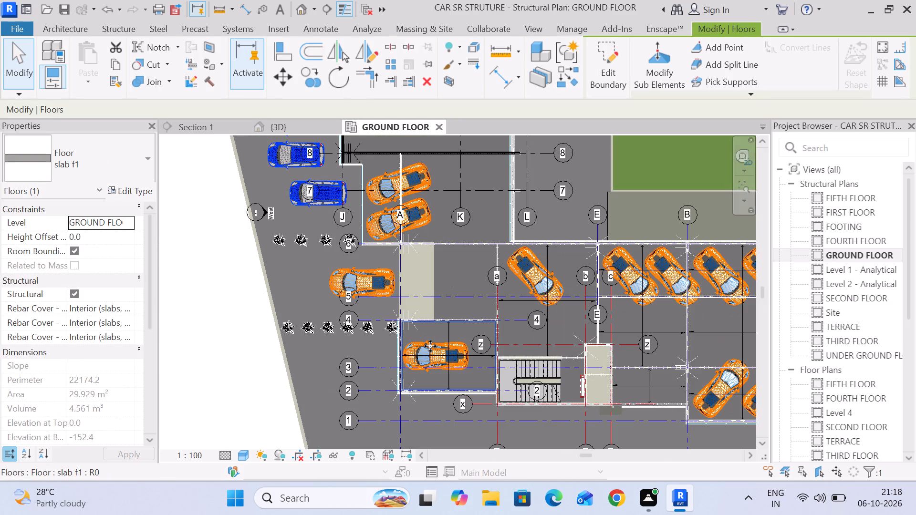
pyautogui.click(222, 344)
pyautogui.click(287, 363)
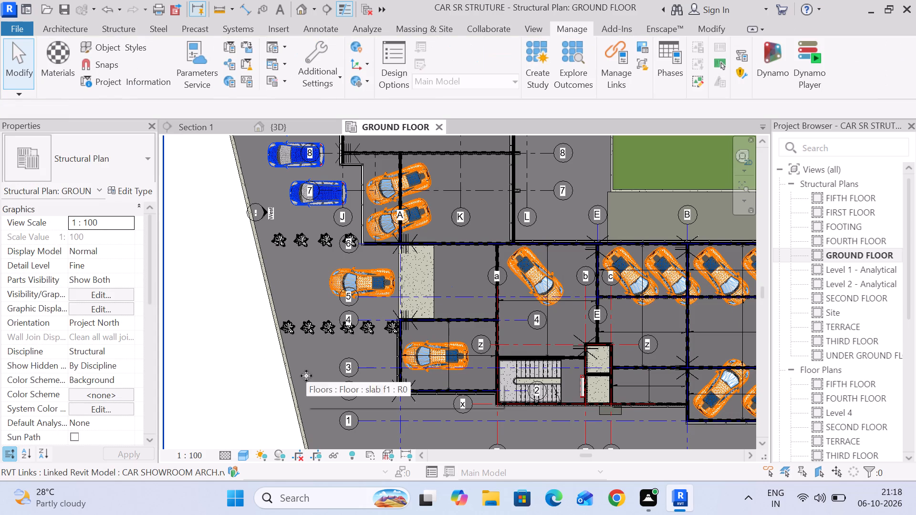
pyautogui.click(434, 61)
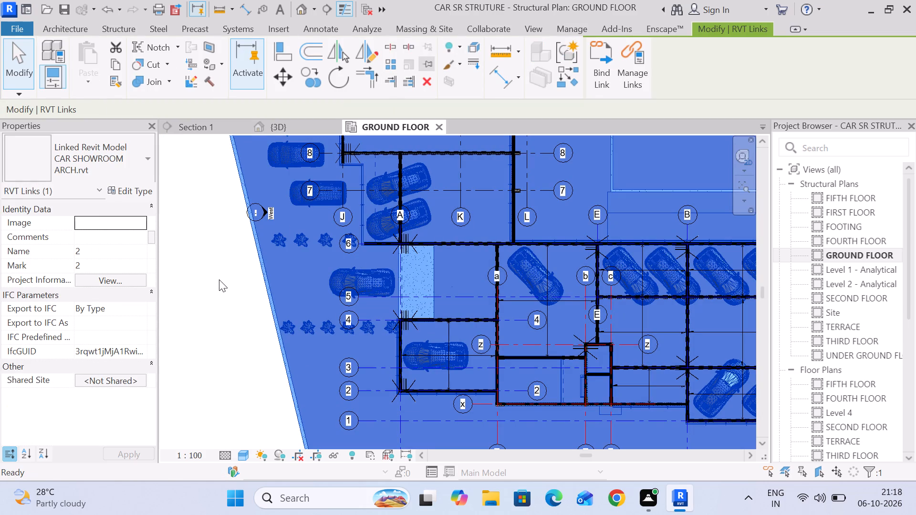
pyautogui.click(215, 280)
pyautogui.scroll(12, 395, 364)
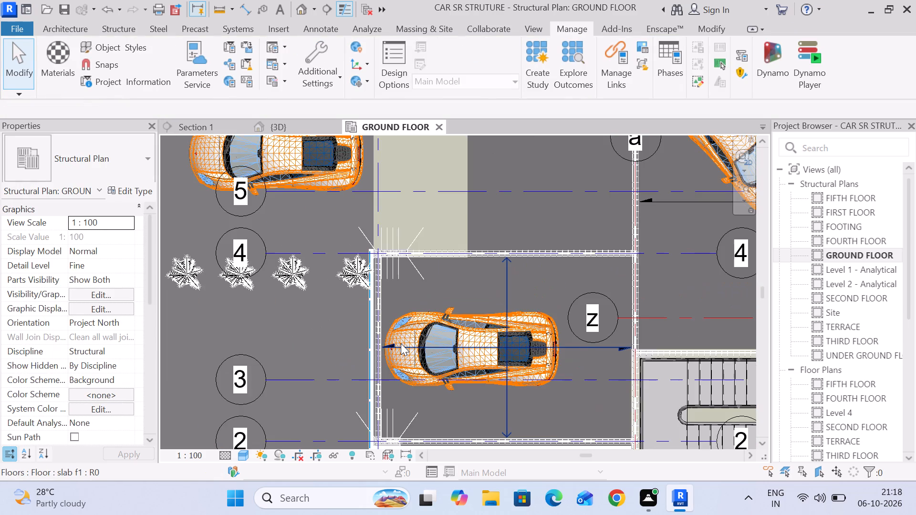
pyautogui.scroll(-3, 400, 372)
pyautogui.moveTo(400, 372); pyautogui.dragTo(438, 293, button='middle')
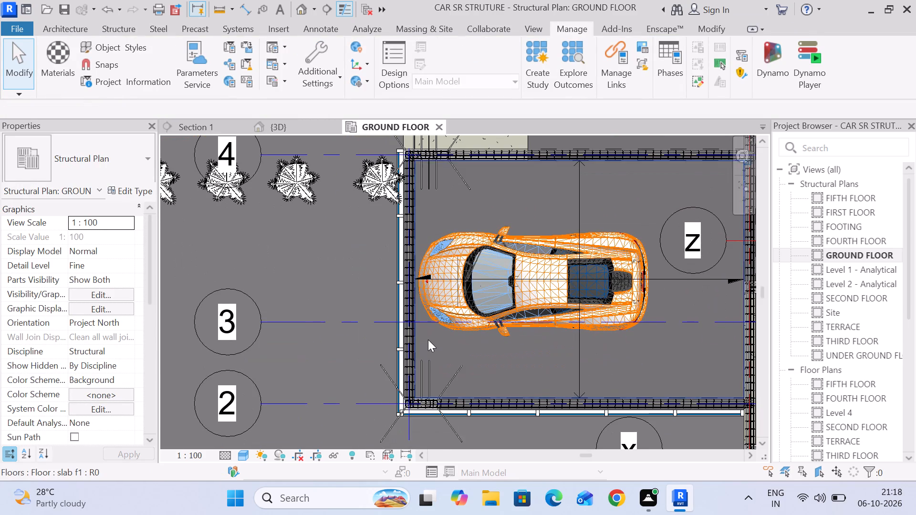
pyautogui.scroll(6, 428, 340)
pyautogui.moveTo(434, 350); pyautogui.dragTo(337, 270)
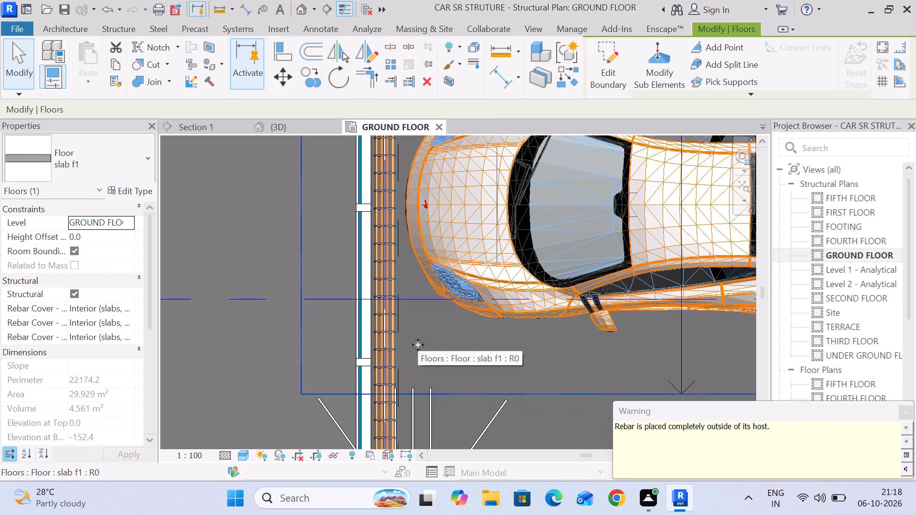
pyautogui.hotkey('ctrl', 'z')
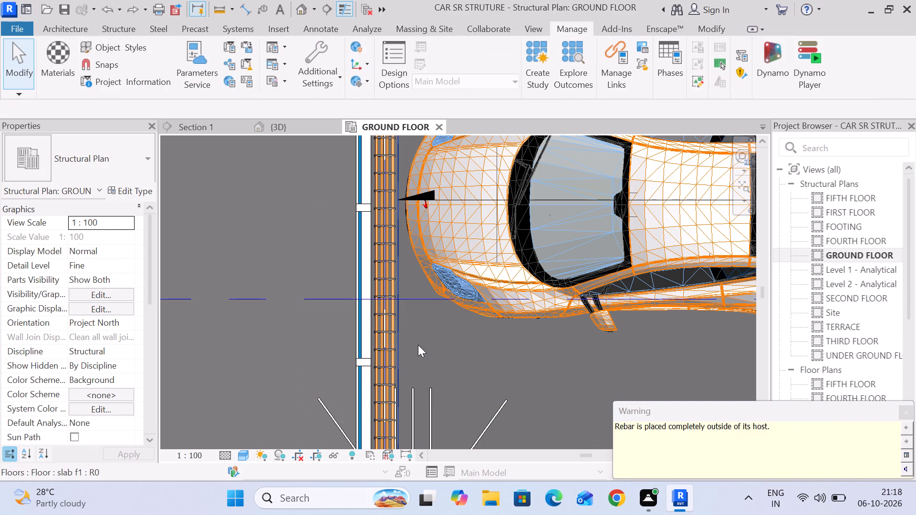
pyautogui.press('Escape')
# Examine the slab edge and the grid A beam between grids 2 and 4 against the surrounding linked model.
pyautogui.click(416, 343)
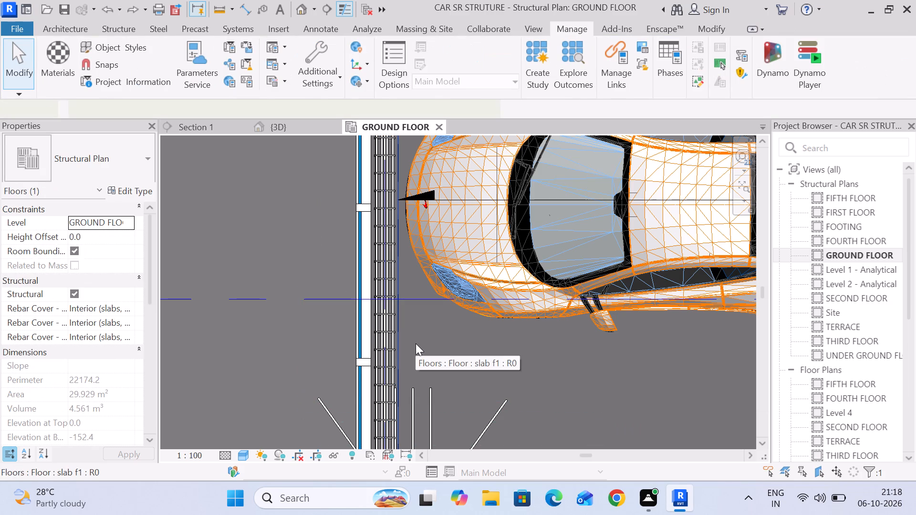
pyautogui.scroll(-10, 416, 343)
pyautogui.scroll(6, 422, 353)
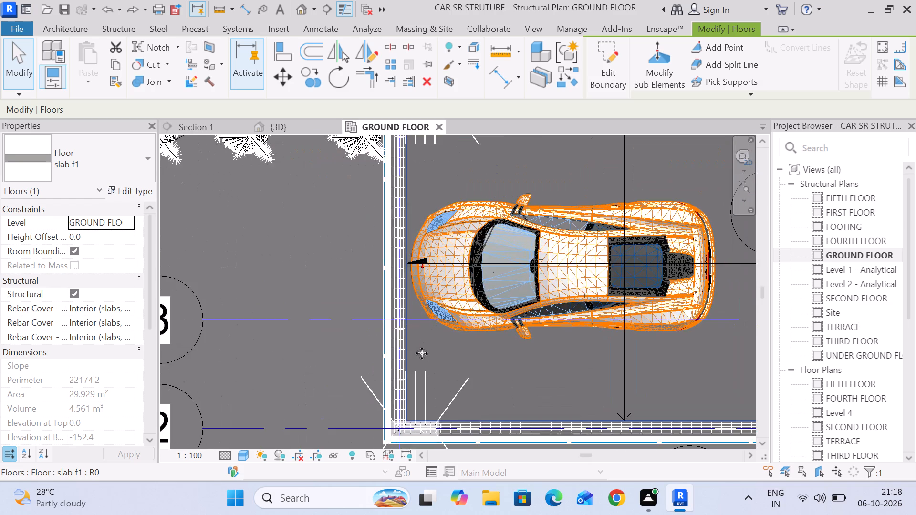
pyautogui.scroll(-7, 422, 354)
pyautogui.moveTo(423, 363); pyautogui.dragTo(473, 315, button='middle')
pyautogui.press('Escape')
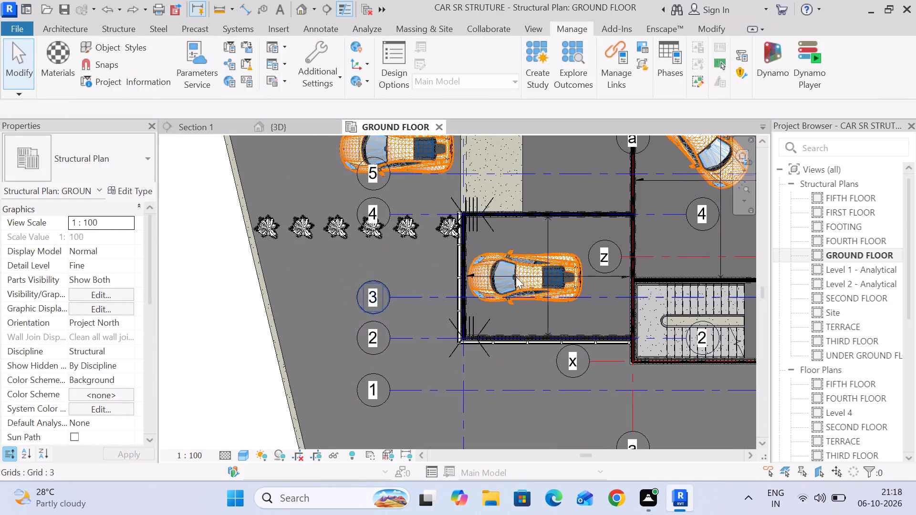
pyautogui.scroll(6, 437, 290)
pyautogui.scroll(13, 491, 321)
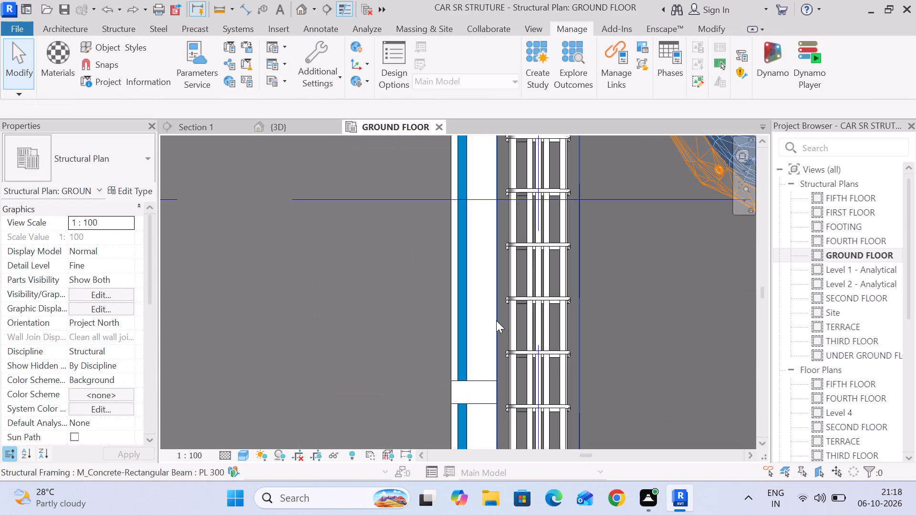
pyautogui.click(501, 323)
pyautogui.scroll(-5, 622, 321)
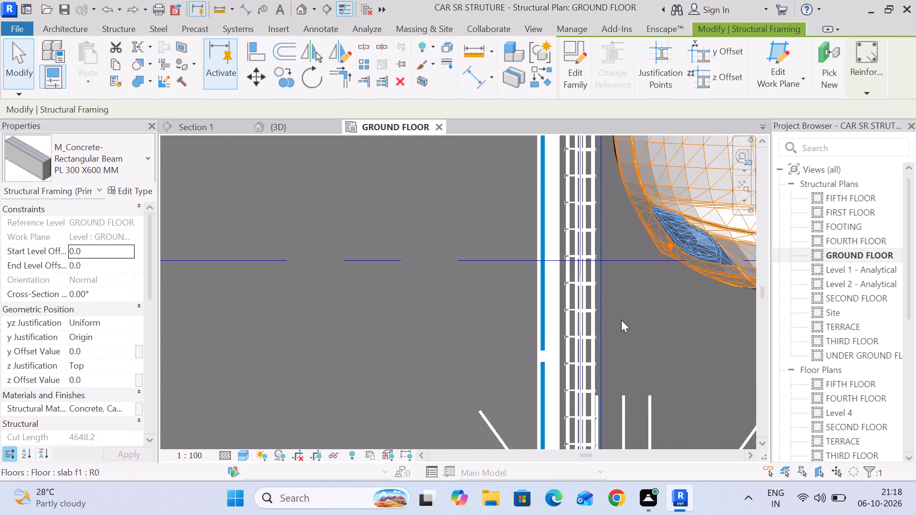
pyautogui.moveTo(620, 320); pyautogui.dragTo(474, 284, button='middle')
pyautogui.scroll(-19, 474, 284)
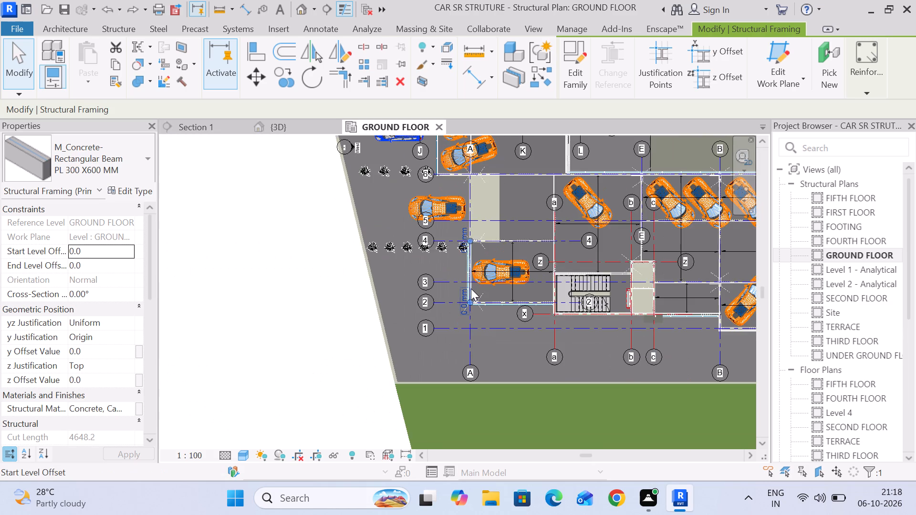
pyautogui.click(286, 324)
pyautogui.click(394, 324)
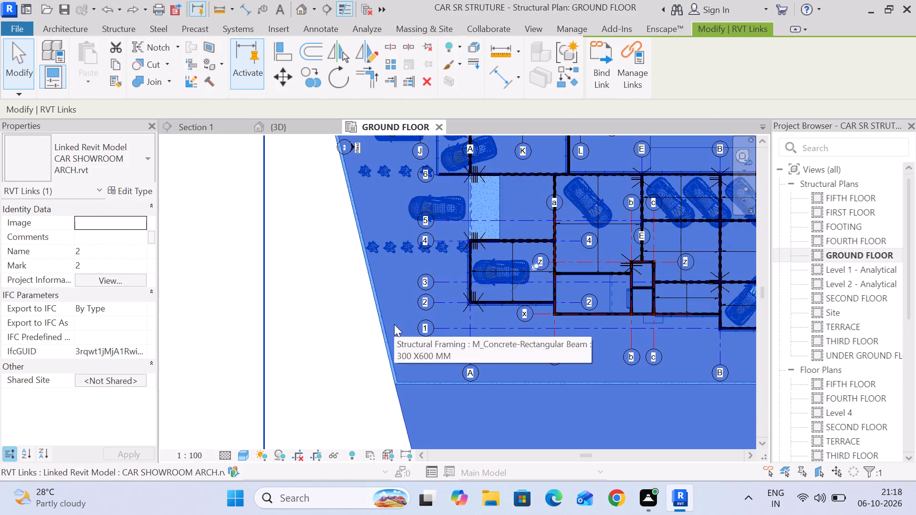
pyautogui.scroll(6, 507, 195)
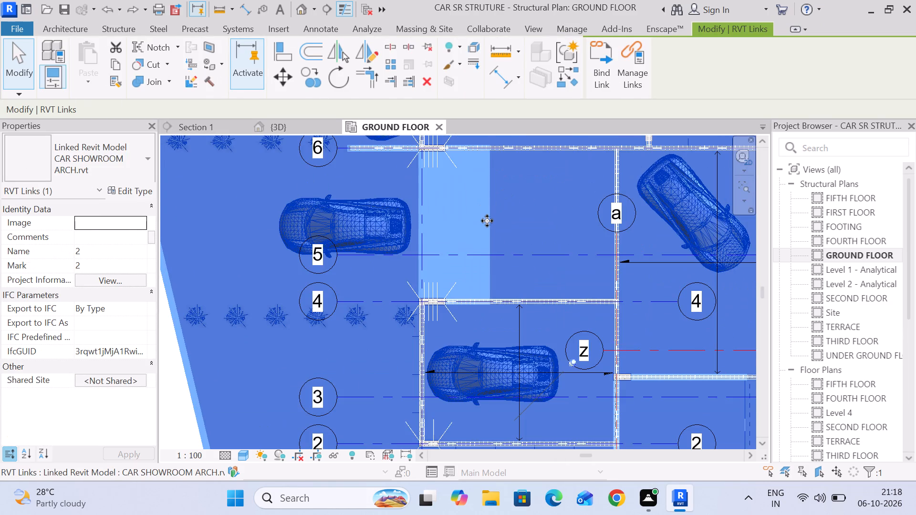
pyautogui.scroll(-5, 489, 223)
pyautogui.click(180, 255)
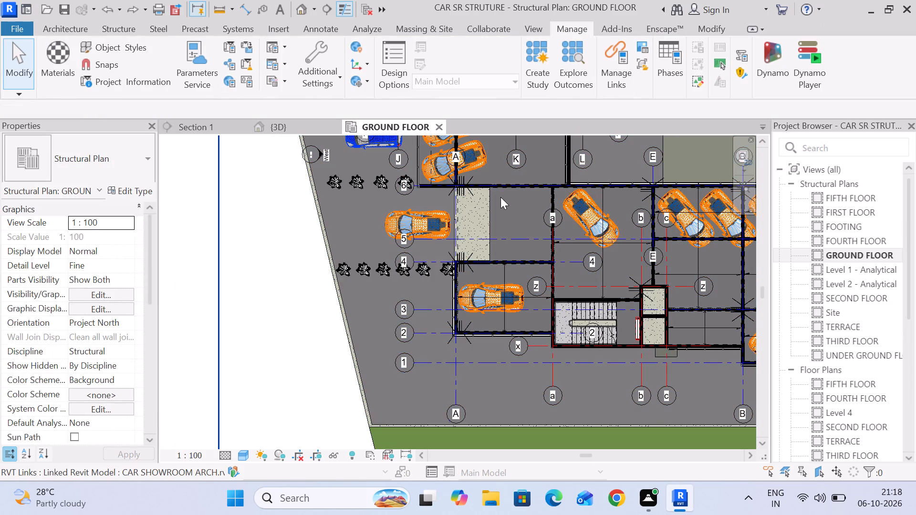
# Draw a vertical reference plane along the linked stippled strip's edge facing grid a, from the grid 6 beam to the grid 4 beam.
pyautogui.scroll(7, 502, 196)
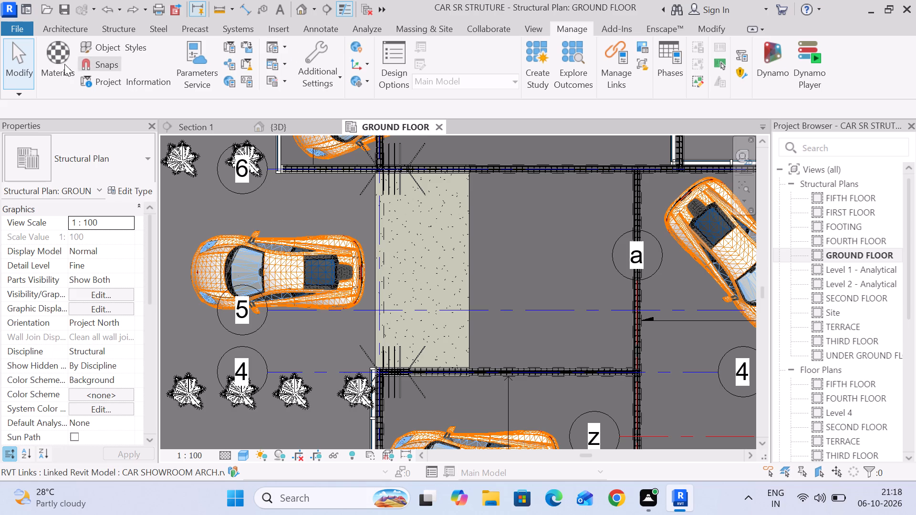
pyautogui.click(63, 29)
pyautogui.click(105, 27)
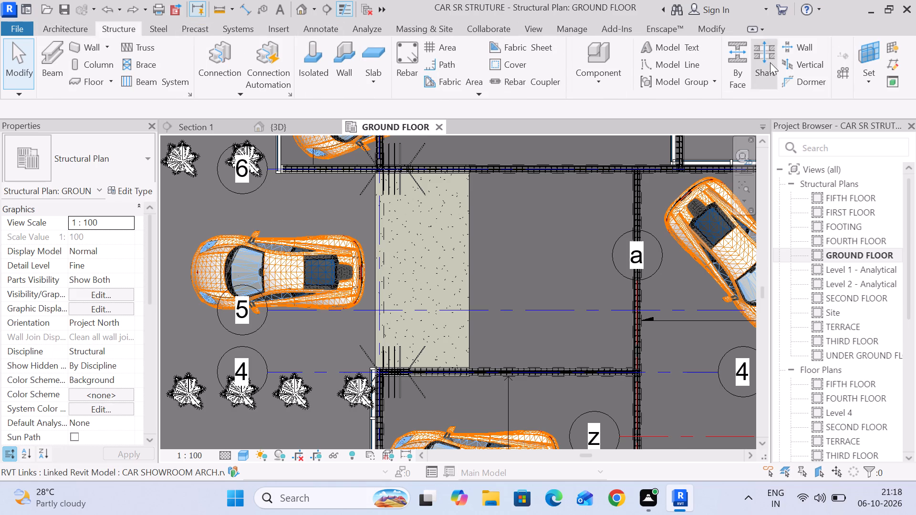
pyautogui.click(893, 64)
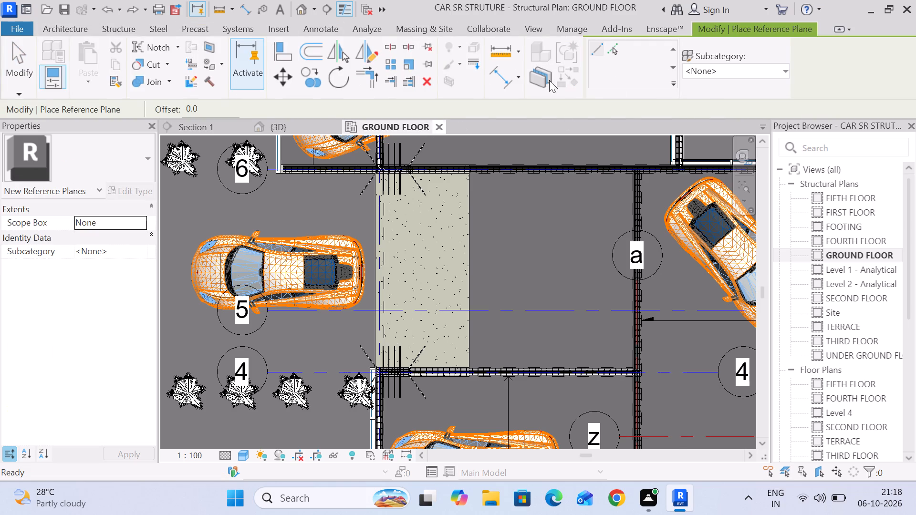
pyautogui.click(594, 49)
pyautogui.scroll(15, 471, 168)
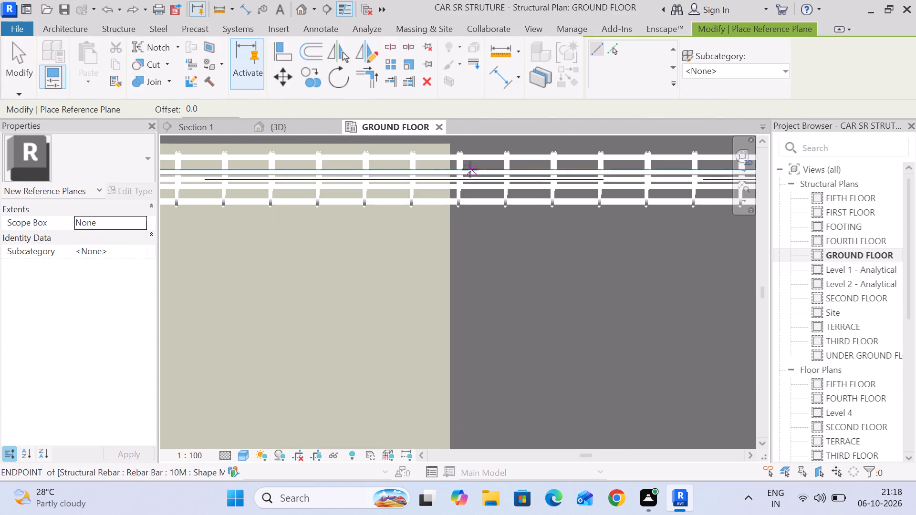
pyautogui.scroll(6, 466, 176)
pyautogui.scroll(-5, 434, 185)
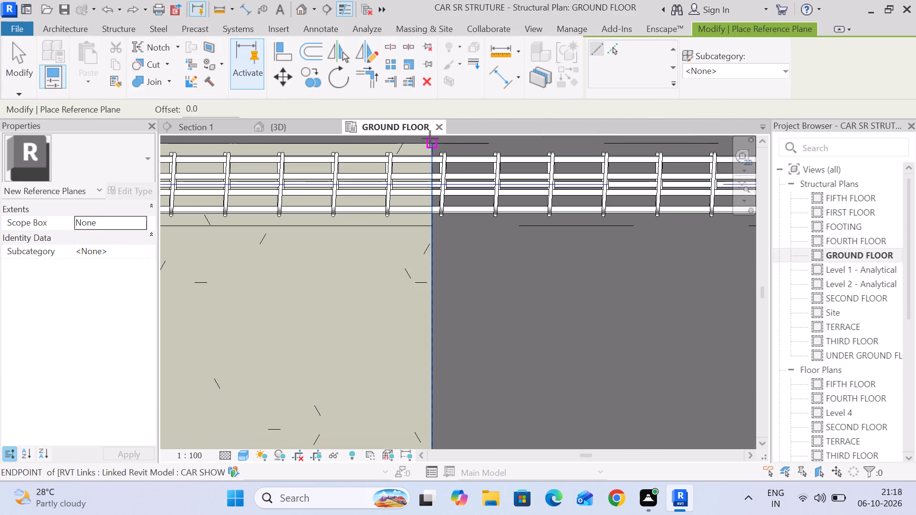
pyautogui.click(430, 145)
pyautogui.scroll(-5, 440, 270)
pyautogui.moveTo(437, 268); pyautogui.dragTo(443, 195, button='middle')
pyautogui.scroll(-4, 444, 381)
pyautogui.moveTo(441, 385); pyautogui.dragTo(470, 180, button='middle')
pyautogui.moveTo(487, 372); pyautogui.dragTo(487, 303, button='middle')
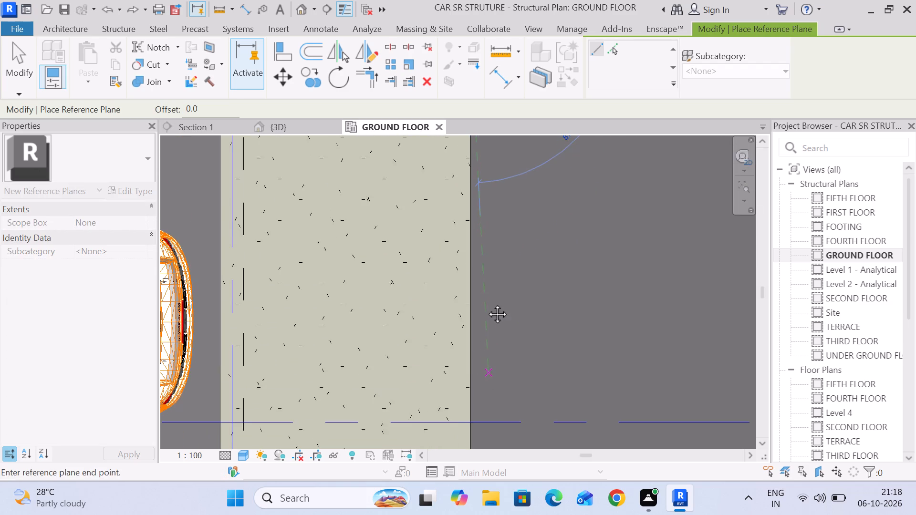
pyautogui.moveTo(487, 303); pyautogui.dragTo(491, 148, button='middle')
pyautogui.scroll(6, 472, 351)
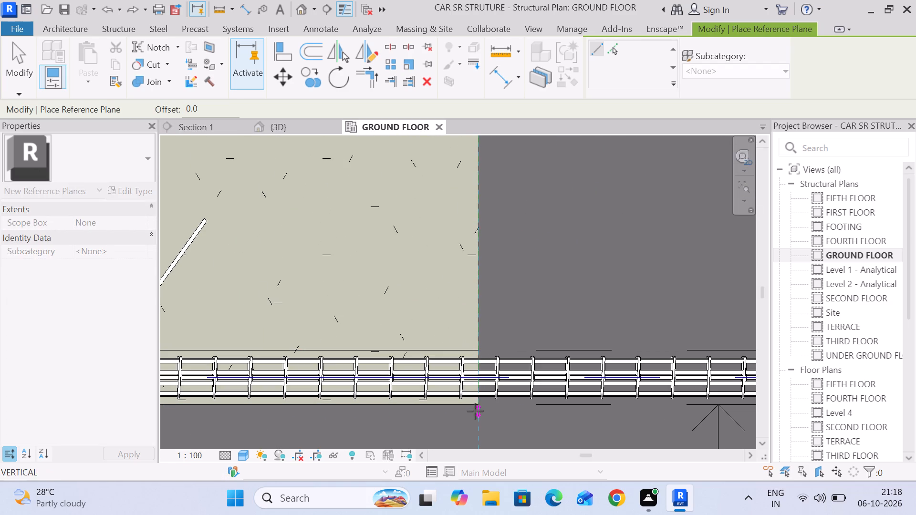
pyautogui.click(479, 406)
pyautogui.scroll(-6, 479, 404)
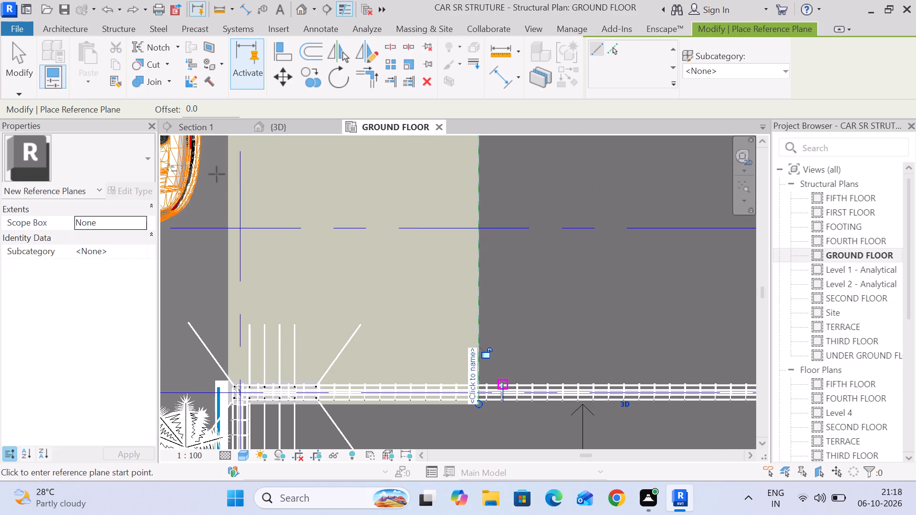
pyautogui.click(25, 62)
# Unload the CAR SHOWROOM ARCH Revit link from the structural model.
pyautogui.scroll(-6, 291, 254)
pyautogui.moveTo(303, 249); pyautogui.dragTo(416, 223, button='middle')
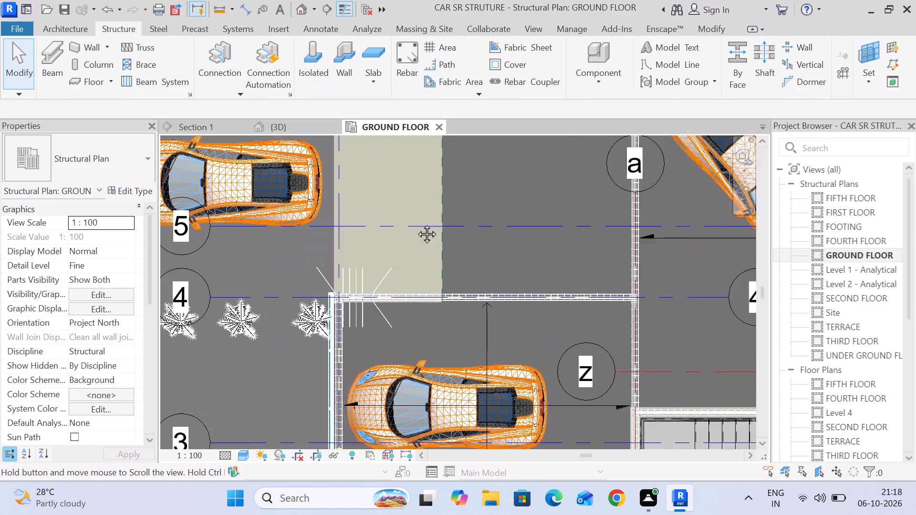
pyautogui.moveTo(416, 223); pyautogui.dragTo(416, 223, button='middle')
pyautogui.scroll(-13, 412, 222)
pyautogui.click(345, 261)
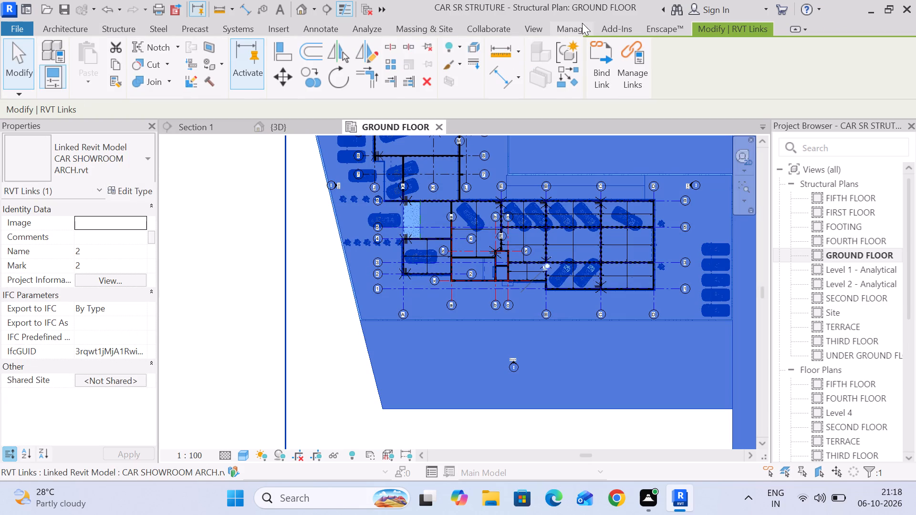
pyautogui.click(568, 28)
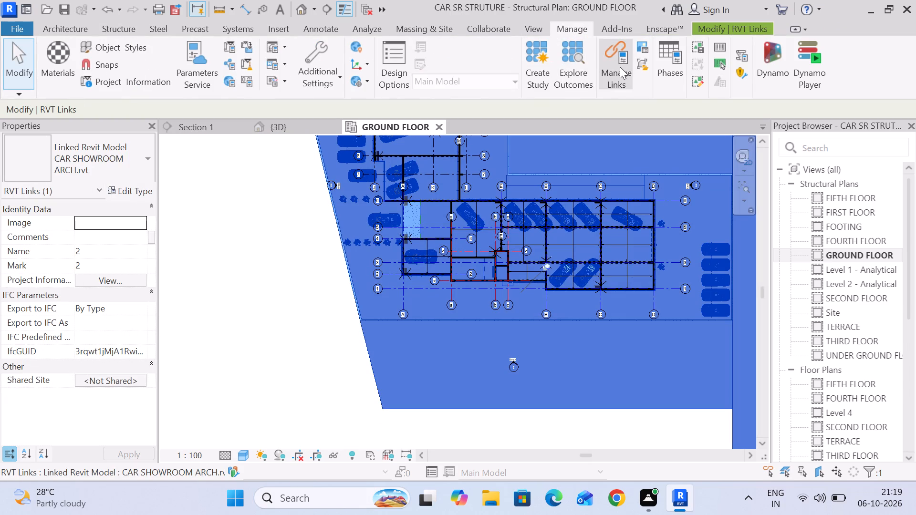
pyautogui.click(620, 67)
pyautogui.click(297, 110)
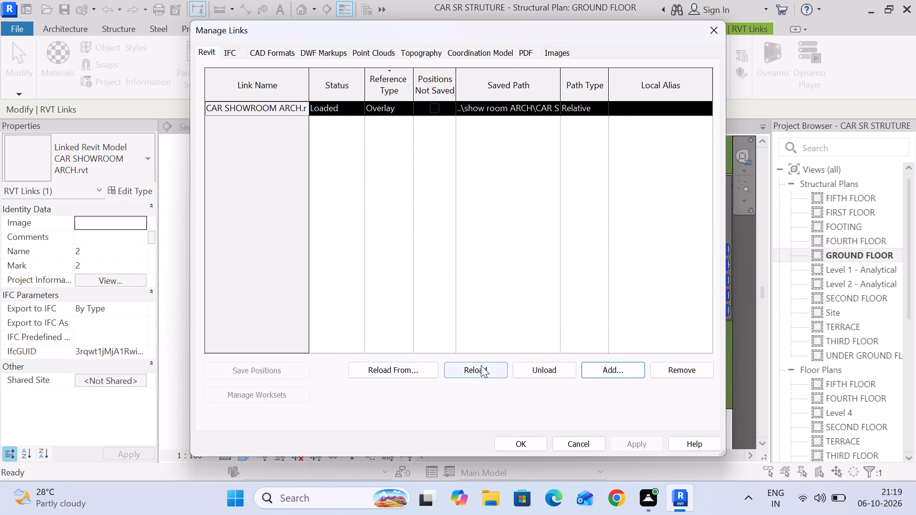
pyautogui.click(558, 371)
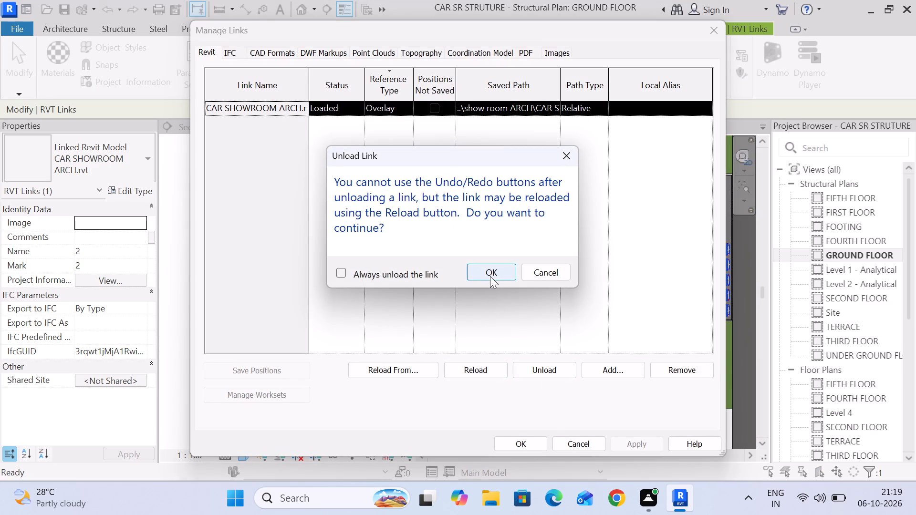
pyautogui.click(490, 276)
pyautogui.click(520, 442)
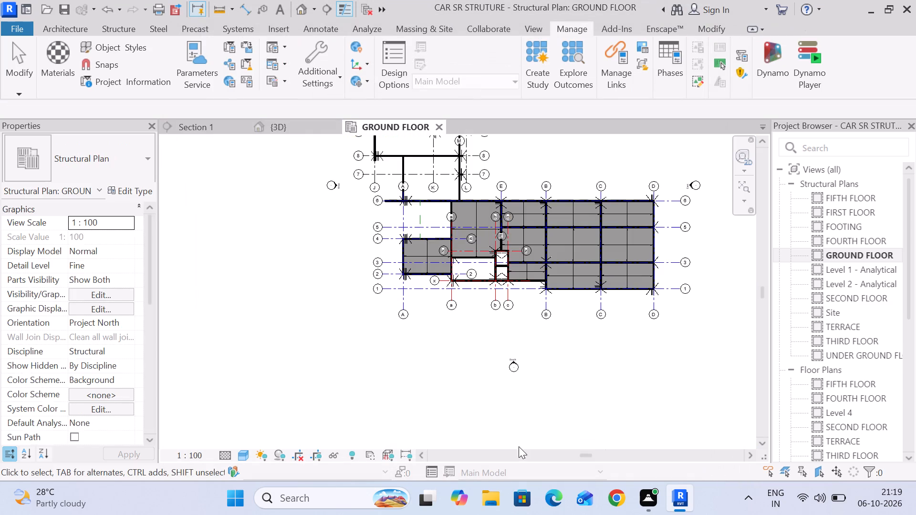
# Copy the grid A beam between grids 2 and 4 with its rebar to the reference plane's end on the grid 6 beam.
pyautogui.scroll(9, 433, 267)
pyautogui.moveTo(424, 225); pyautogui.dragTo(444, 385, button='middle')
pyautogui.scroll(4, 427, 275)
pyautogui.scroll(-4, 426, 278)
pyautogui.moveTo(436, 310); pyautogui.dragTo(498, 220, button='middle')
pyautogui.click(333, 266)
pyautogui.moveTo(355, 281); pyautogui.dragTo(417, 305)
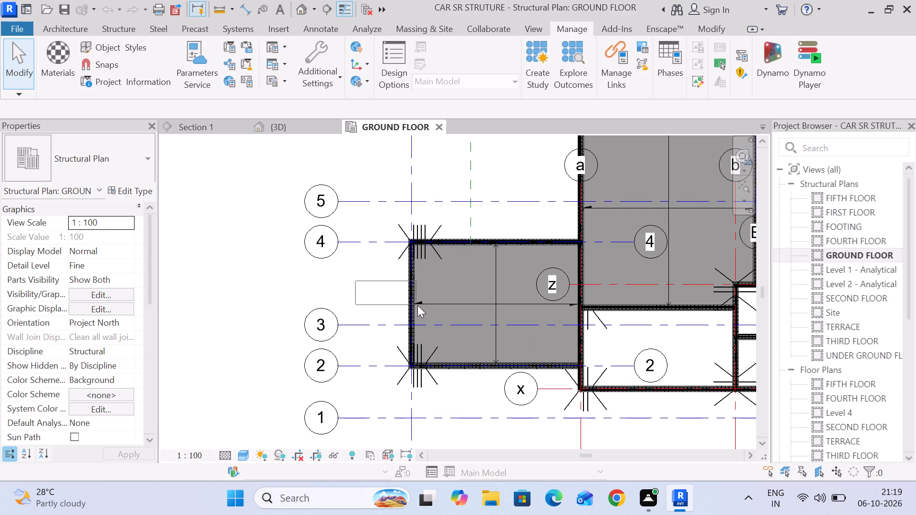
pyautogui.moveTo(417, 305); pyautogui.dragTo(393, 289)
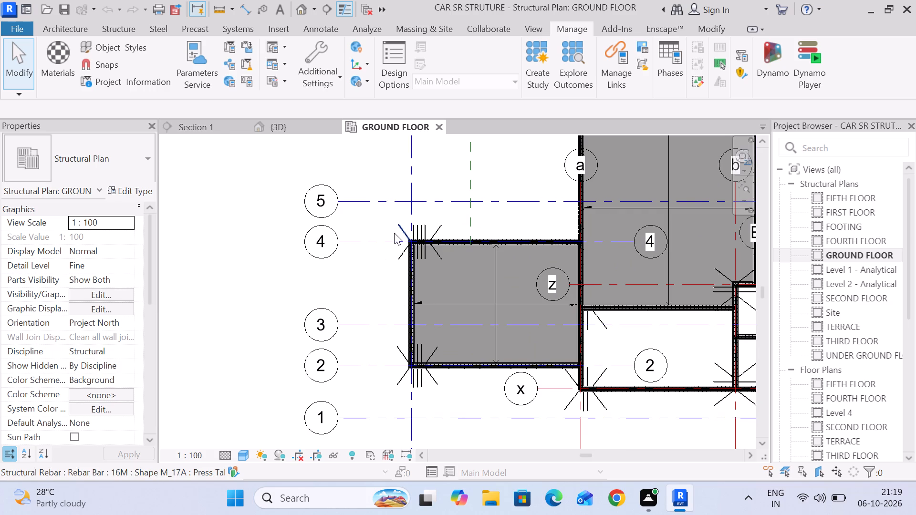
pyautogui.scroll(7, 407, 239)
pyautogui.moveTo(383, 225); pyautogui.dragTo(449, 344)
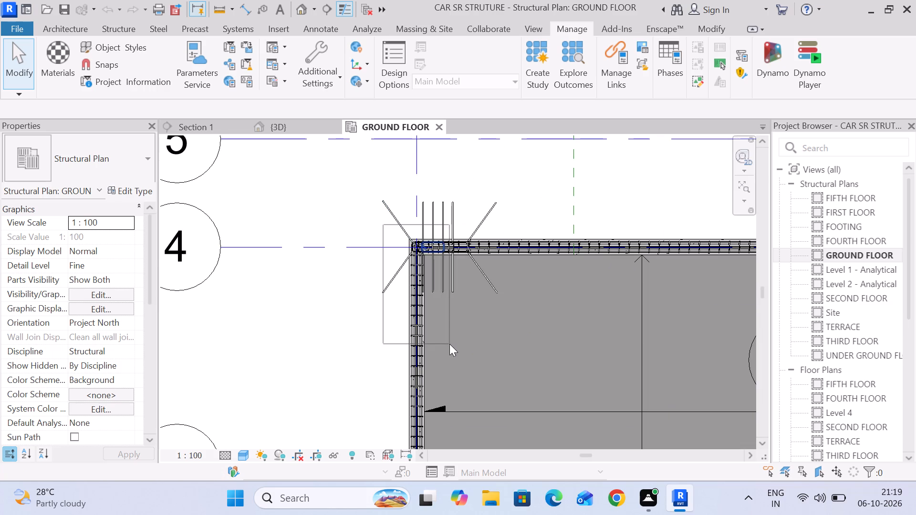
pyautogui.scroll(-6, 449, 344)
pyautogui.moveTo(449, 344); pyautogui.dragTo(479, 360)
pyautogui.moveTo(456, 430); pyautogui.dragTo(465, 423, button='middle')
pyautogui.moveTo(468, 419); pyautogui.dragTo(479, 360, button='middle')
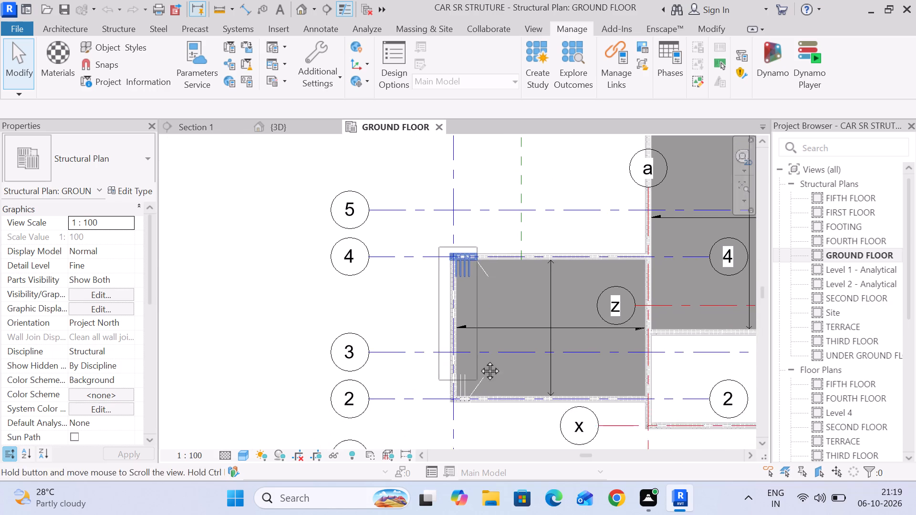
pyautogui.moveTo(479, 360); pyautogui.dragTo(479, 321, button='middle')
pyautogui.moveTo(479, 360); pyautogui.dragTo(449, 336)
pyautogui.scroll(10, 463, 351)
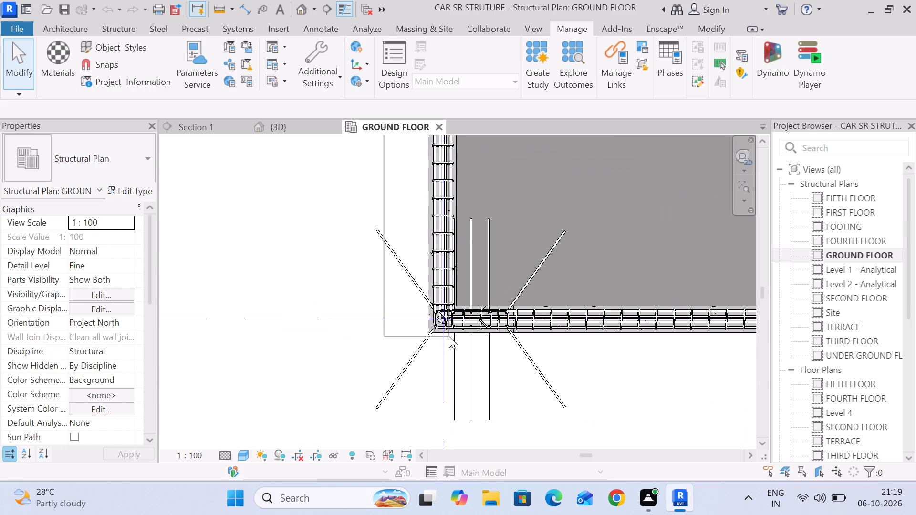
pyautogui.moveTo(449, 336); pyautogui.dragTo(463, 346)
pyautogui.scroll(4, 458, 336)
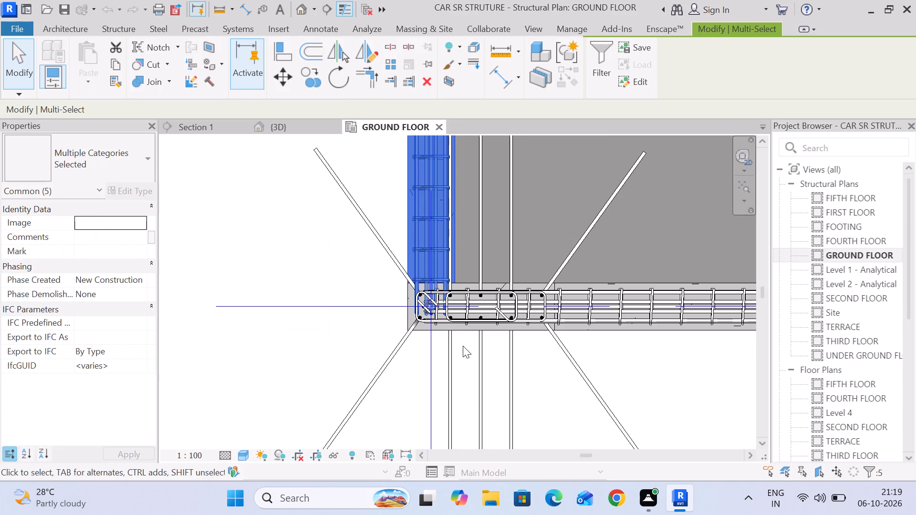
pyautogui.scroll(-6, 450, 352)
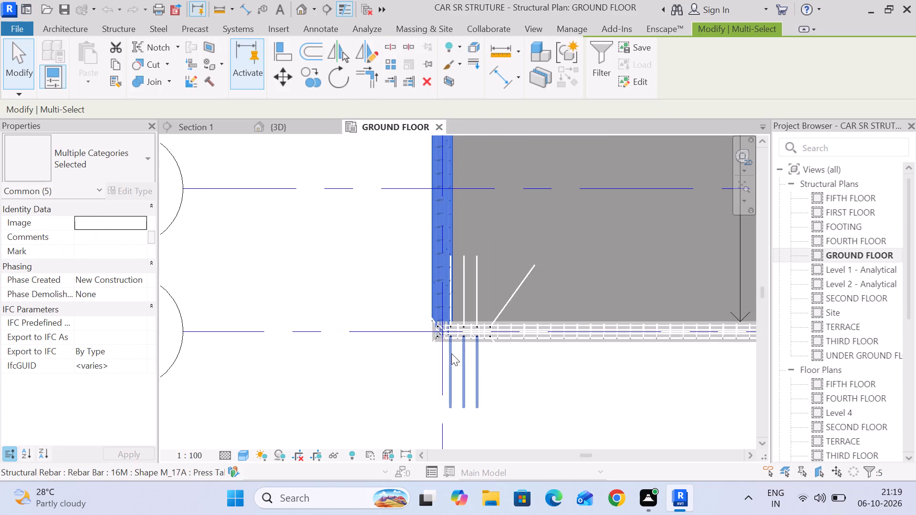
pyautogui.scroll(-8, 426, 288)
pyautogui.scroll(6, 420, 187)
pyautogui.scroll(6, 434, 142)
pyautogui.moveTo(441, 187); pyautogui.dragTo(445, 315, button='middle')
pyautogui.scroll(6, 458, 262)
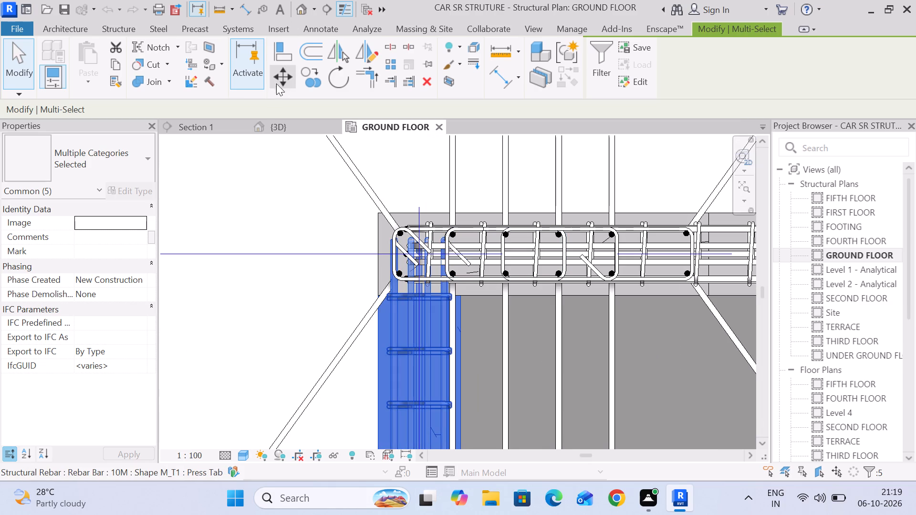
pyautogui.scroll(-3, 245, 211)
pyautogui.moveTo(247, 211); pyautogui.dragTo(260, 168, button='middle')
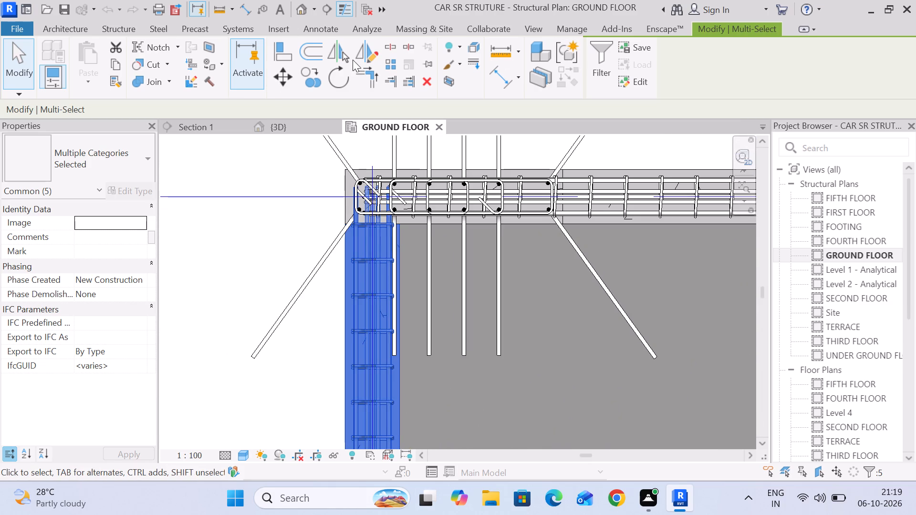
pyautogui.click(308, 80)
pyautogui.scroll(5, 376, 174)
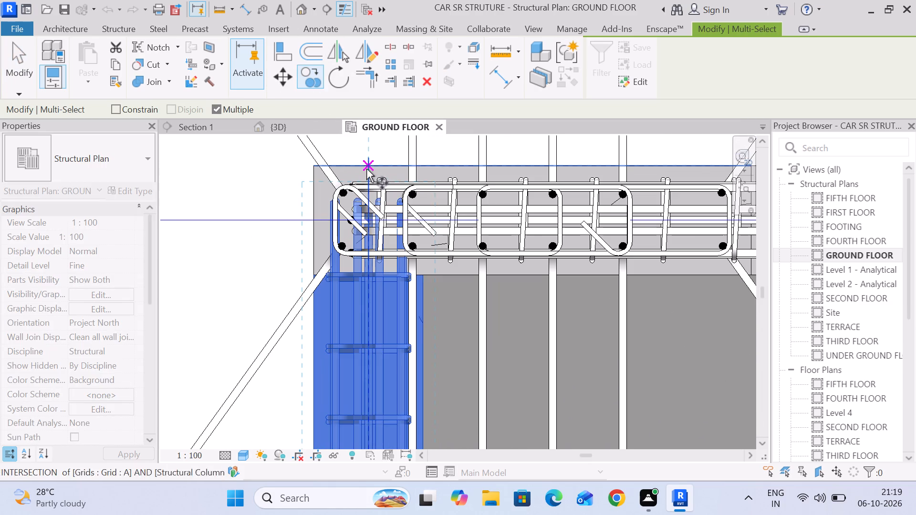
pyautogui.scroll(5, 314, 166)
pyautogui.click(314, 165)
pyautogui.scroll(-10, 322, 166)
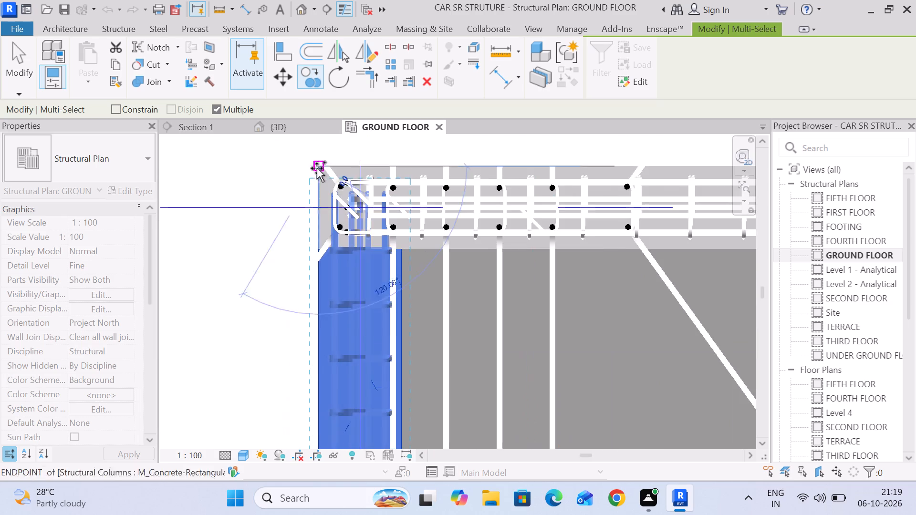
pyautogui.scroll(-20, 317, 168)
pyautogui.moveTo(382, 159); pyautogui.dragTo(360, 279, button='middle')
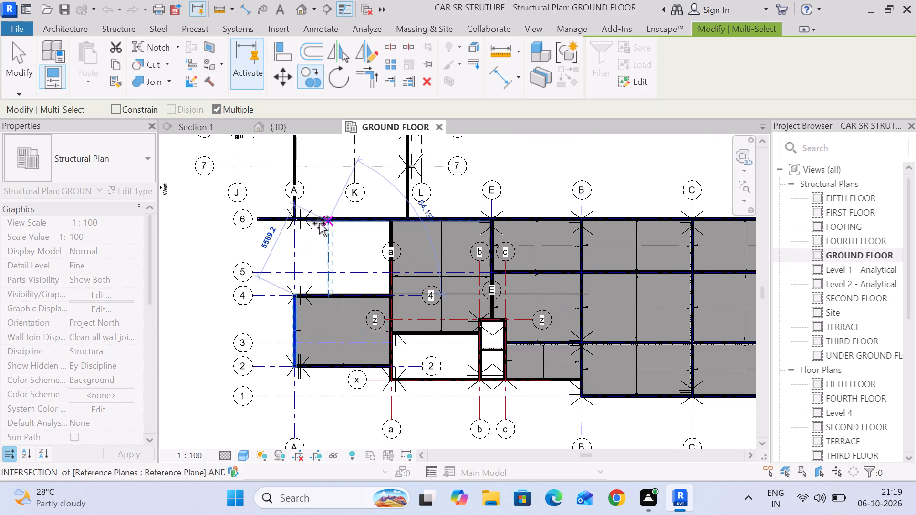
pyautogui.scroll(20, 319, 223)
pyautogui.scroll(1, 319, 223)
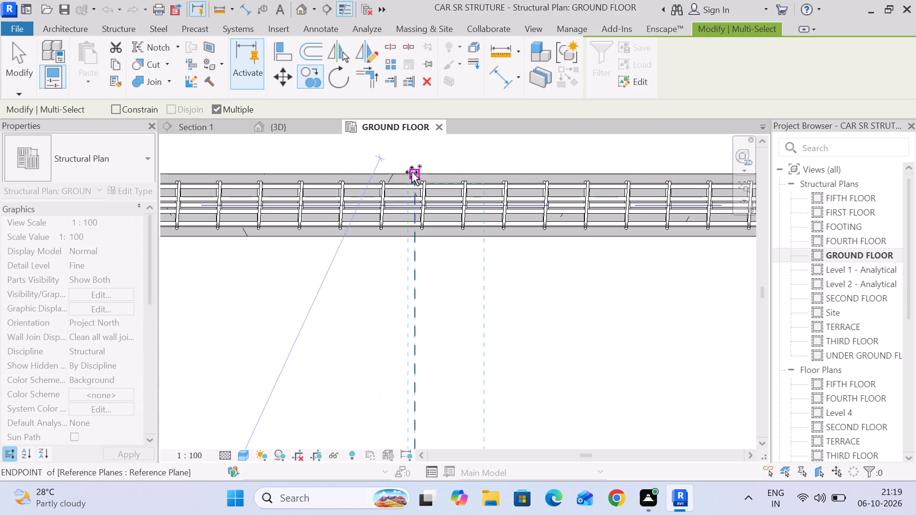
pyautogui.click(413, 172)
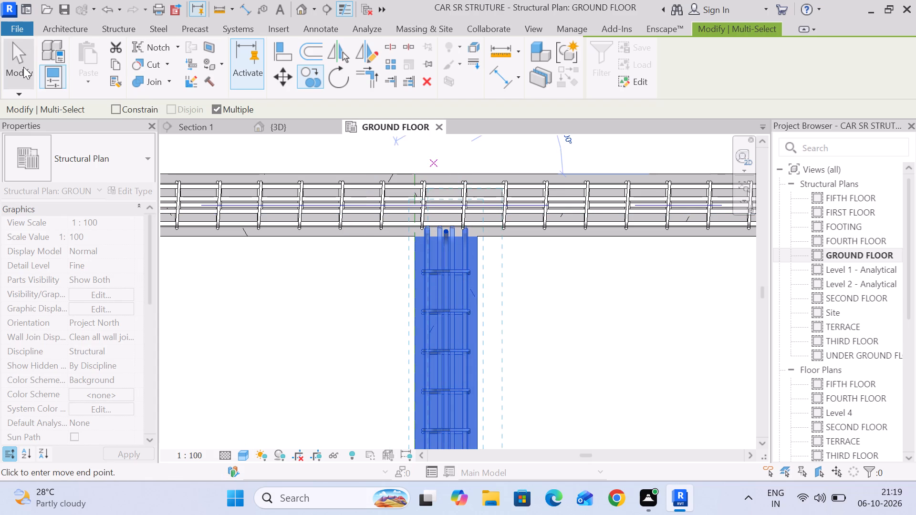
pyautogui.click(23, 67)
# Extend the copied PL 300X600 MM beam's free end to the near face of the grid 4 beam.
pyautogui.scroll(-6, 351, 278)
pyautogui.moveTo(359, 265); pyautogui.dragTo(407, 149, button='middle')
pyautogui.scroll(-6, 411, 226)
pyautogui.moveTo(407, 292); pyautogui.dragTo(427, 156, button='middle')
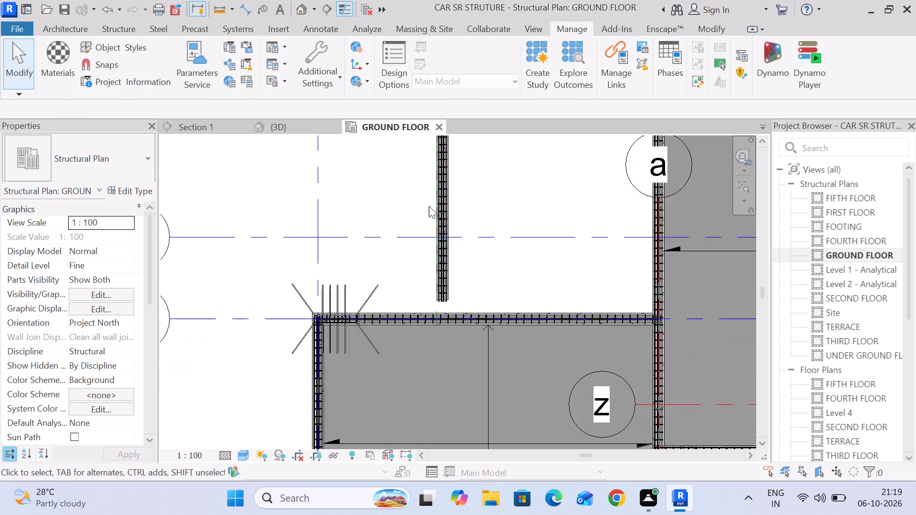
pyautogui.scroll(13, 446, 281)
pyautogui.click(442, 288)
pyautogui.moveTo(463, 323); pyautogui.dragTo(496, 221, button='middle')
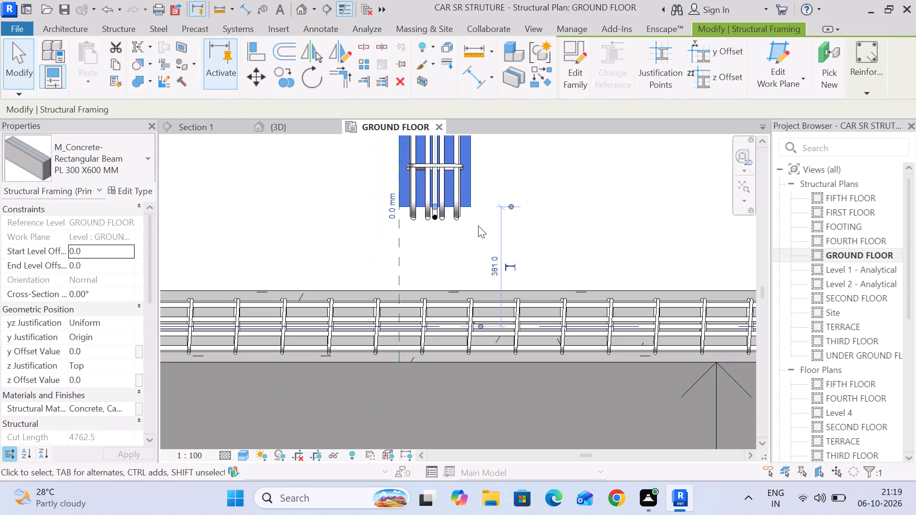
pyautogui.moveTo(433, 206); pyautogui.dragTo(437, 290)
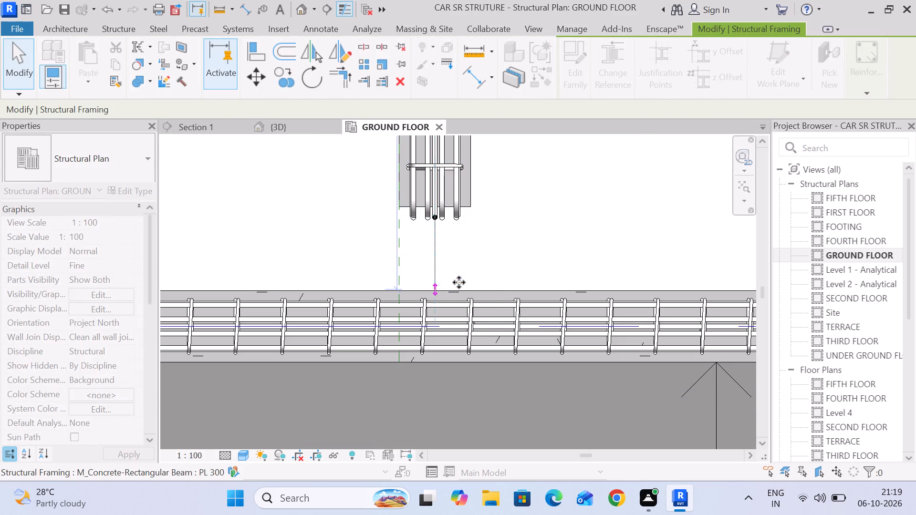
pyautogui.scroll(7, 434, 299)
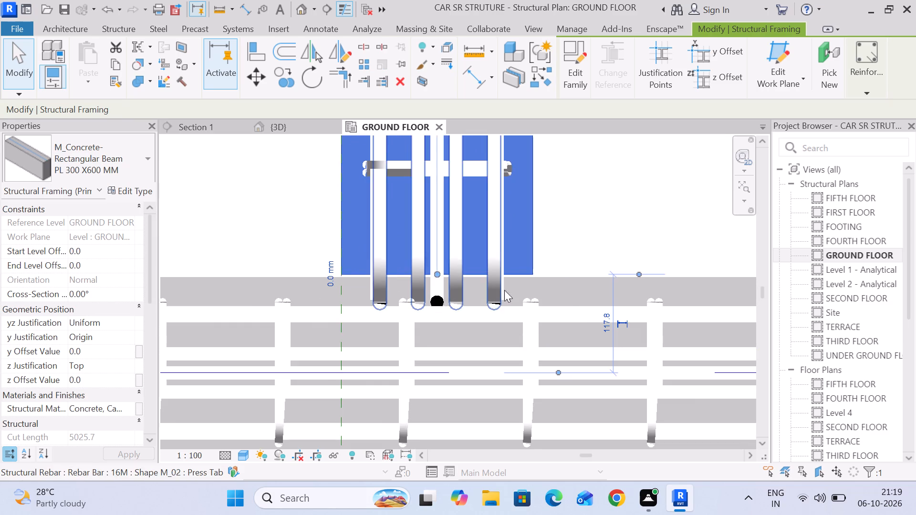
pyautogui.scroll(5, 520, 272)
pyautogui.moveTo(529, 265); pyautogui.dragTo(577, 183, button='middle')
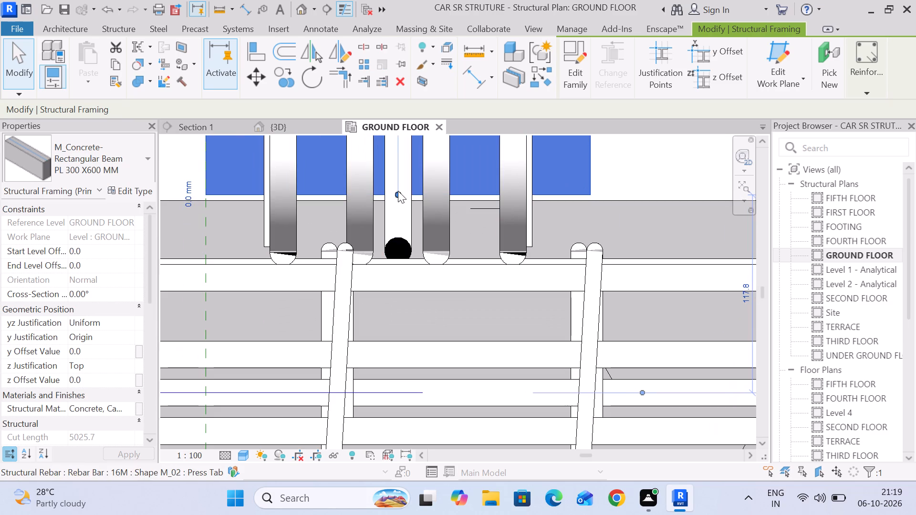
pyautogui.moveTo(398, 191); pyautogui.dragTo(398, 203)
pyautogui.scroll(-4, 414, 226)
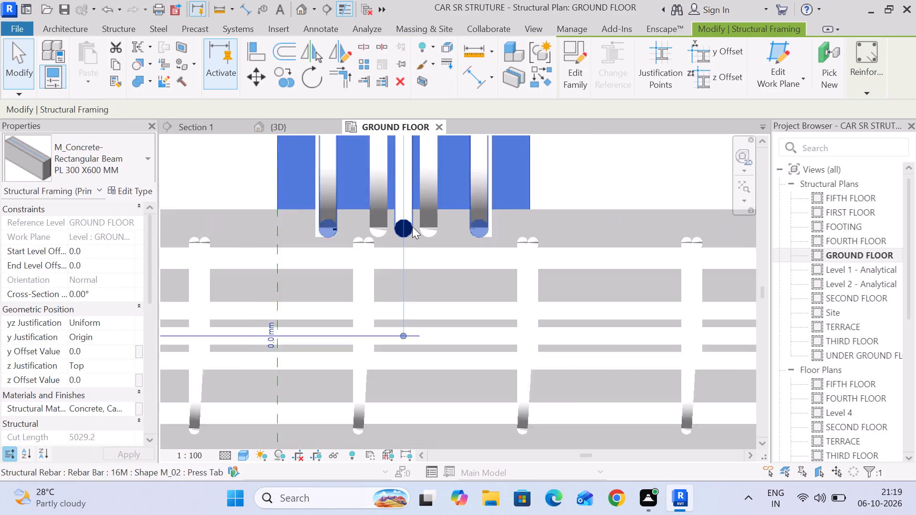
pyautogui.scroll(-8, 412, 227)
pyautogui.click(531, 186)
# Extend the copied beam's bottom, upper and middle 16M bars into the grid 4 beam, close to its far face.
pyautogui.scroll(-4, 528, 191)
pyautogui.scroll(6, 472, 206)
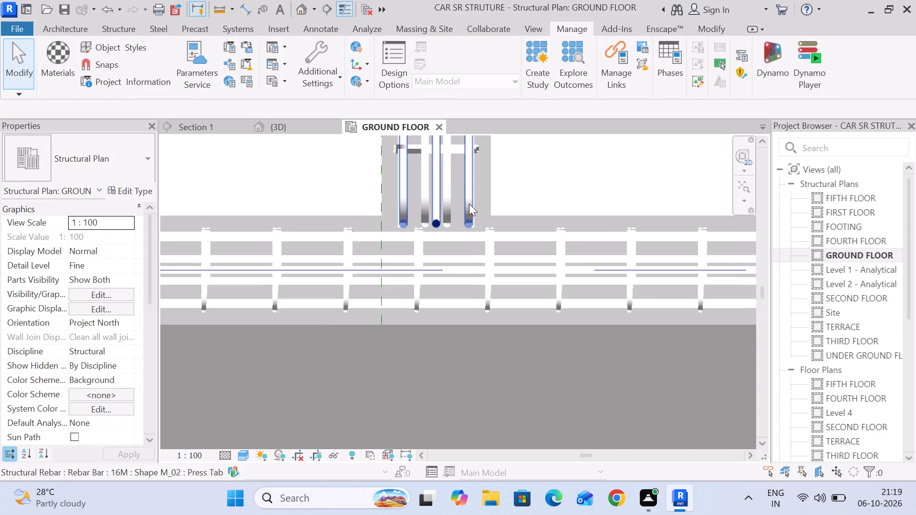
pyautogui.scroll(2, 469, 204)
pyautogui.click(469, 204)
pyautogui.moveTo(468, 236); pyautogui.dragTo(468, 308)
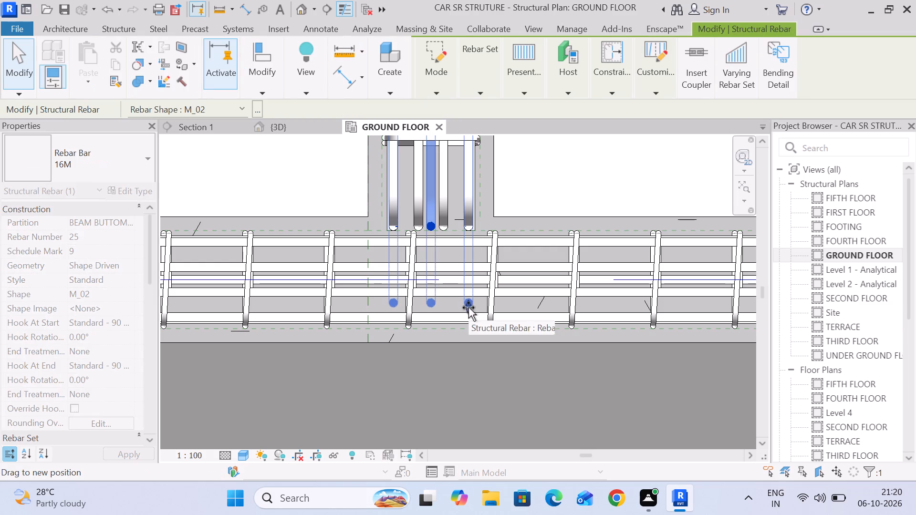
pyautogui.moveTo(468, 308); pyautogui.dragTo(469, 310)
pyautogui.click(442, 227)
pyautogui.moveTo(465, 230); pyautogui.dragTo(467, 257)
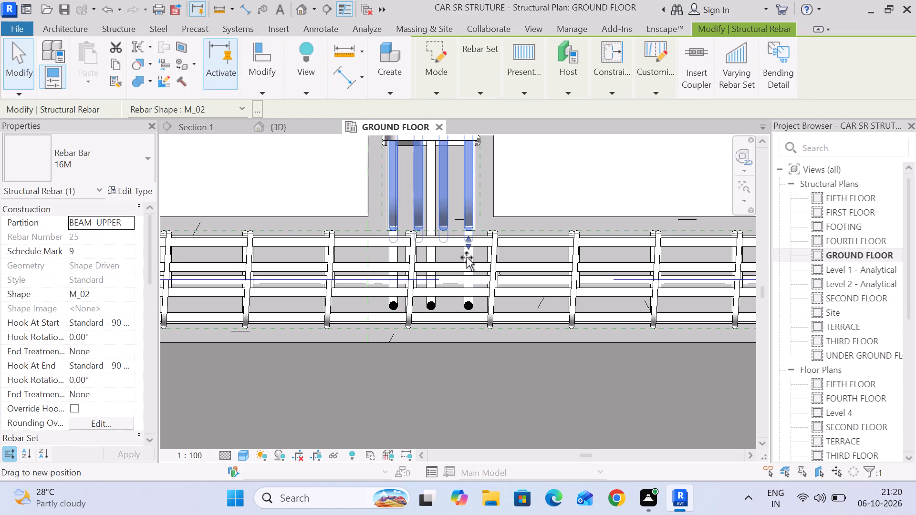
pyautogui.moveTo(467, 257); pyautogui.dragTo(471, 303)
pyautogui.click(539, 169)
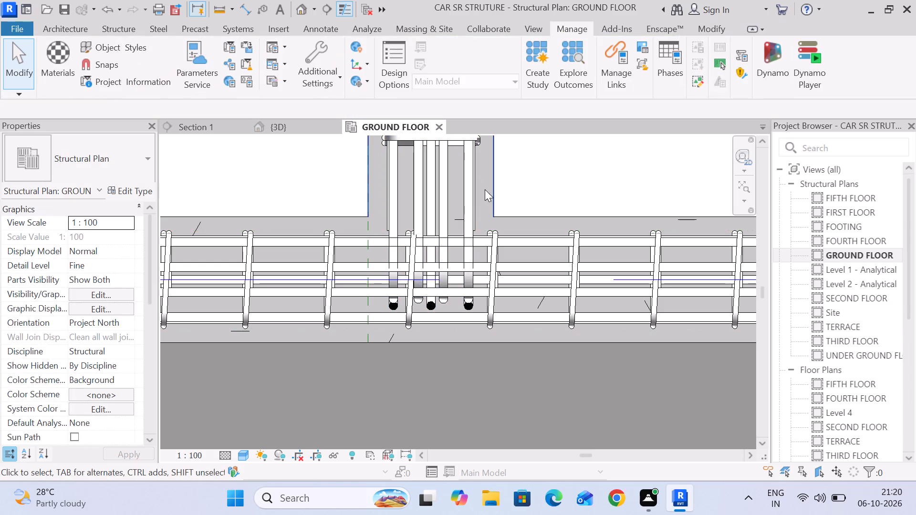
pyautogui.click(476, 205)
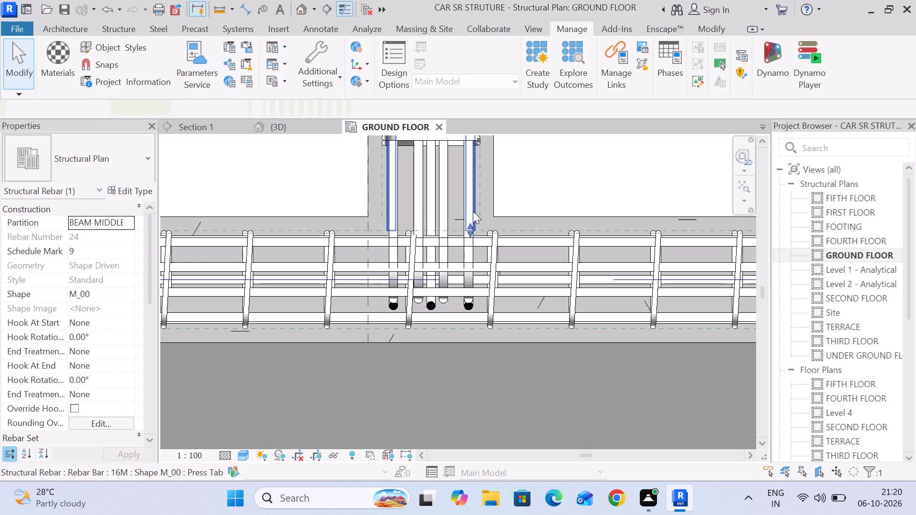
pyautogui.moveTo(471, 228); pyautogui.dragTo(474, 303)
pyautogui.click(548, 160)
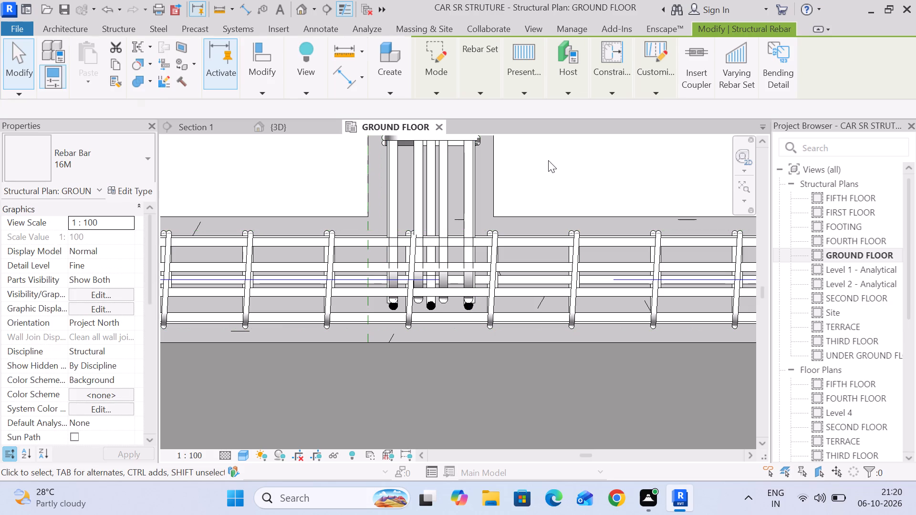
# Extend the copied beam's 10M stirrup set toward its junction with the grid 4 beam.
pyautogui.click(483, 145)
pyautogui.moveTo(432, 142); pyautogui.dragTo(435, 192)
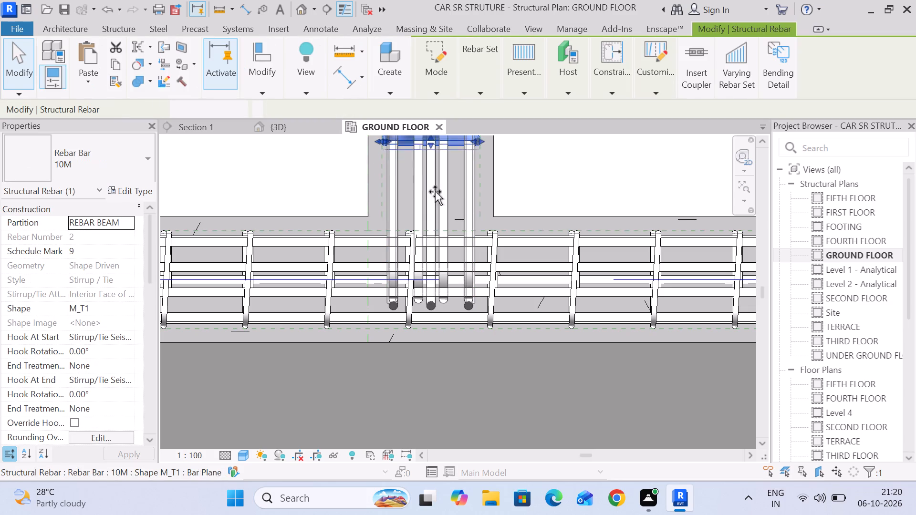
pyautogui.moveTo(435, 192); pyautogui.dragTo(434, 209)
pyautogui.click(566, 170)
# Extend the copied beam's middle, upper and bottom 16M bars into the grid 6 beam, close to its far face.
pyautogui.scroll(-4, 571, 169)
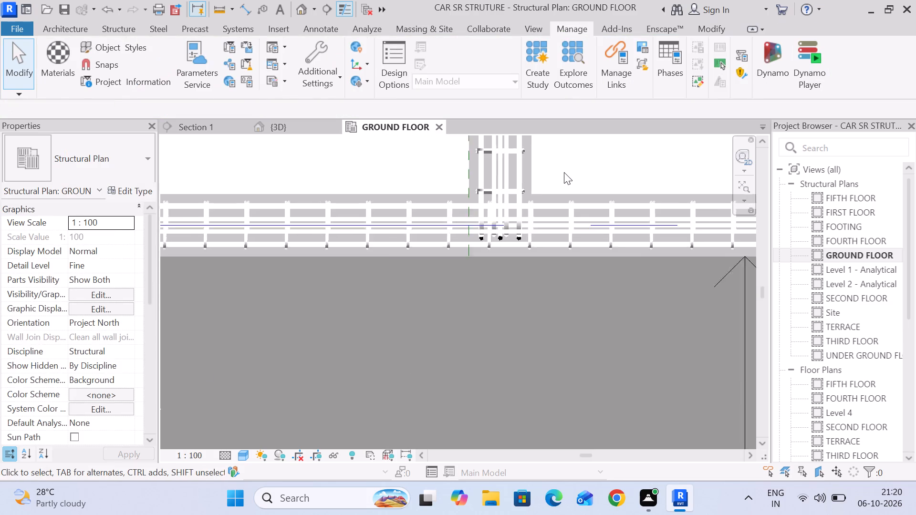
pyautogui.scroll(-2, 564, 172)
pyautogui.moveTo(563, 172); pyautogui.dragTo(561, 311, button='middle')
pyautogui.scroll(-15, 550, 206)
pyautogui.moveTo(569, 177); pyautogui.dragTo(506, 372, button='middle')
pyautogui.scroll(3, 483, 275)
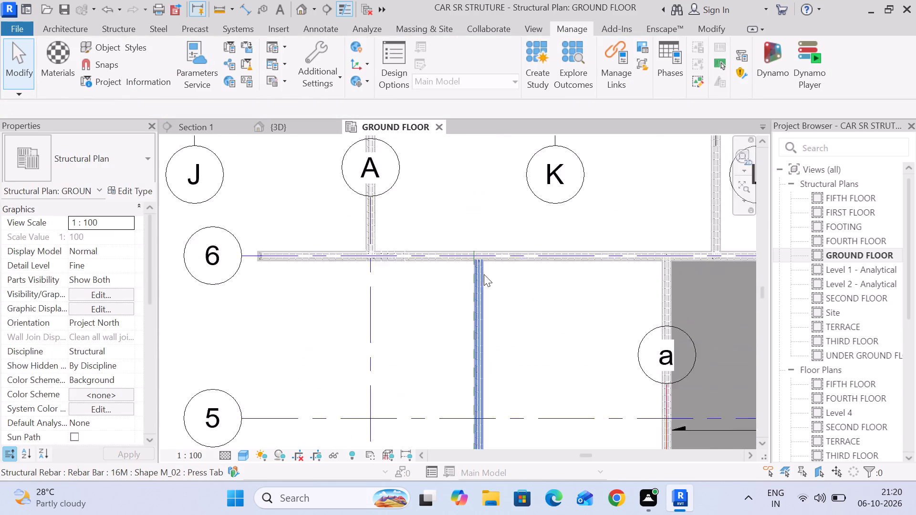
pyautogui.scroll(19, 484, 274)
pyautogui.click(553, 308)
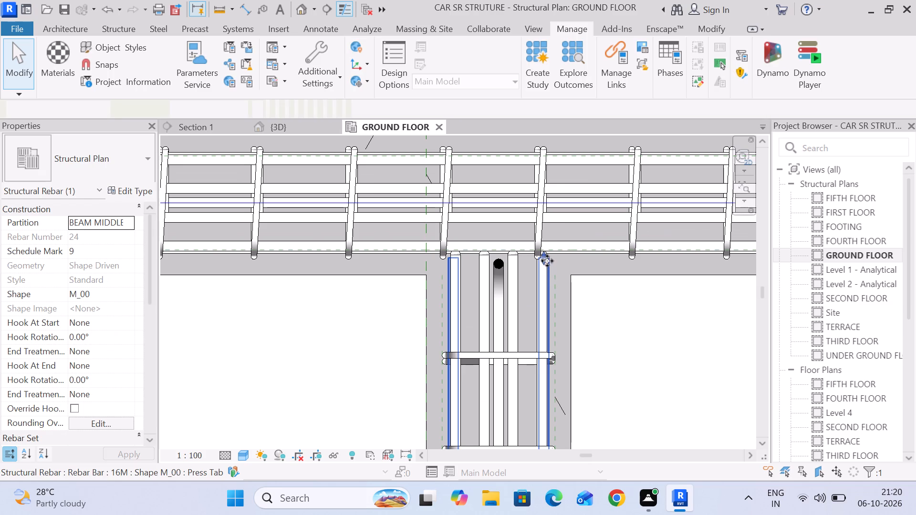
pyautogui.moveTo(547, 260); pyautogui.dragTo(545, 160)
pyautogui.click(639, 347)
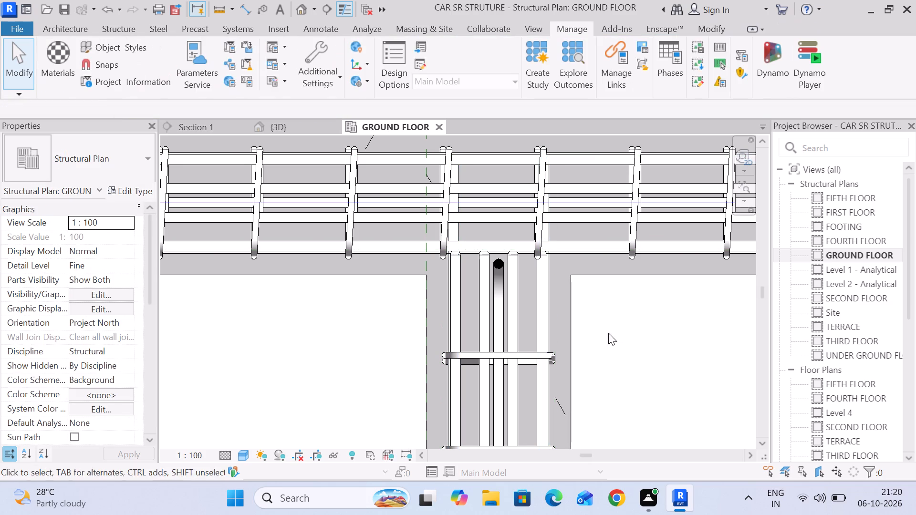
pyautogui.click(520, 292)
pyautogui.moveTo(540, 248); pyautogui.dragTo(536, 170)
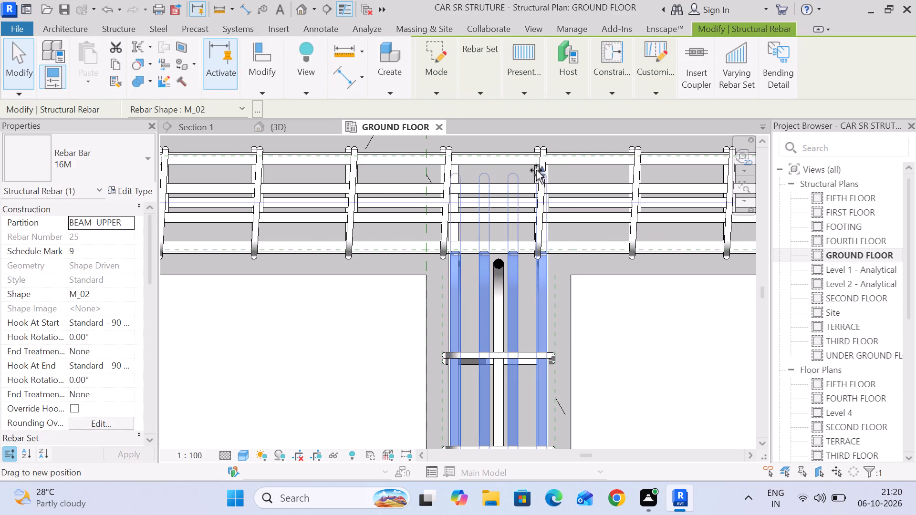
pyautogui.moveTo(536, 170); pyautogui.dragTo(539, 159)
pyautogui.click(630, 331)
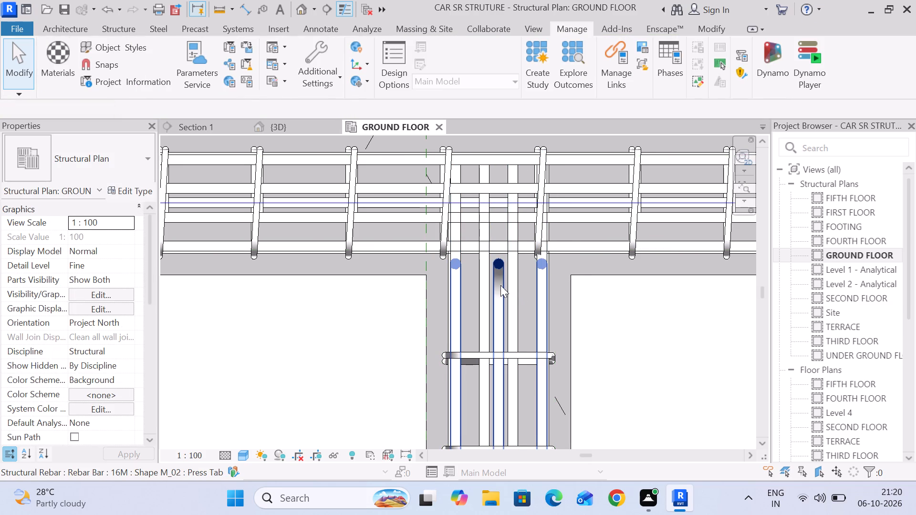
pyautogui.click(499, 285)
pyautogui.moveTo(544, 263); pyautogui.dragTo(542, 169)
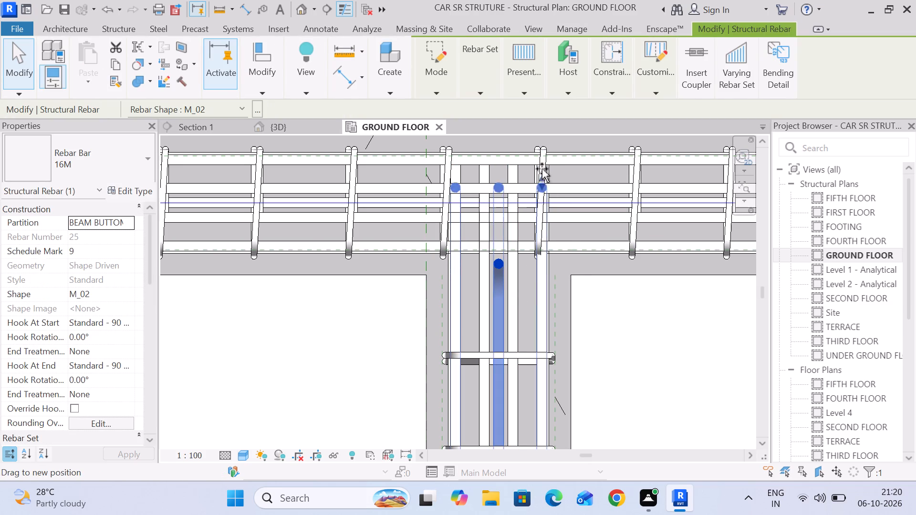
pyautogui.moveTo(542, 169); pyautogui.dragTo(545, 156)
pyautogui.scroll(-4, 550, 181)
pyautogui.scroll(-5, 586, 284)
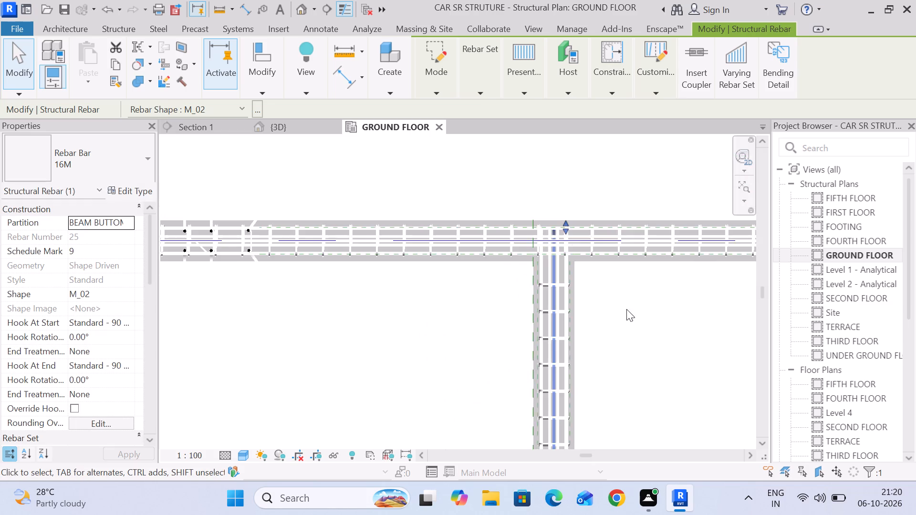
# Open the FIRST FLOOR structural plan.
pyautogui.moveTo(626, 309); pyautogui.dragTo(478, 217, button='middle')
pyautogui.click(478, 217)
pyautogui.scroll(-12, 487, 216)
pyautogui.moveTo(506, 290); pyautogui.dragTo(484, 243, button='middle')
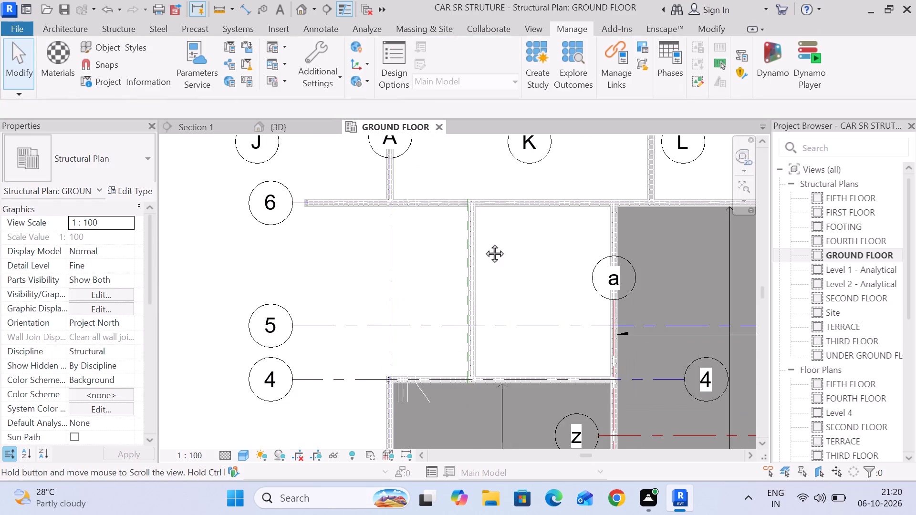
pyautogui.moveTo(484, 243); pyautogui.dragTo(471, 227, button='middle')
pyautogui.moveTo(468, 192); pyautogui.dragTo(419, 168, button='middle')
pyautogui.moveTo(441, 183); pyautogui.dragTo(441, 235, button='middle')
pyautogui.scroll(-2, 362, 220)
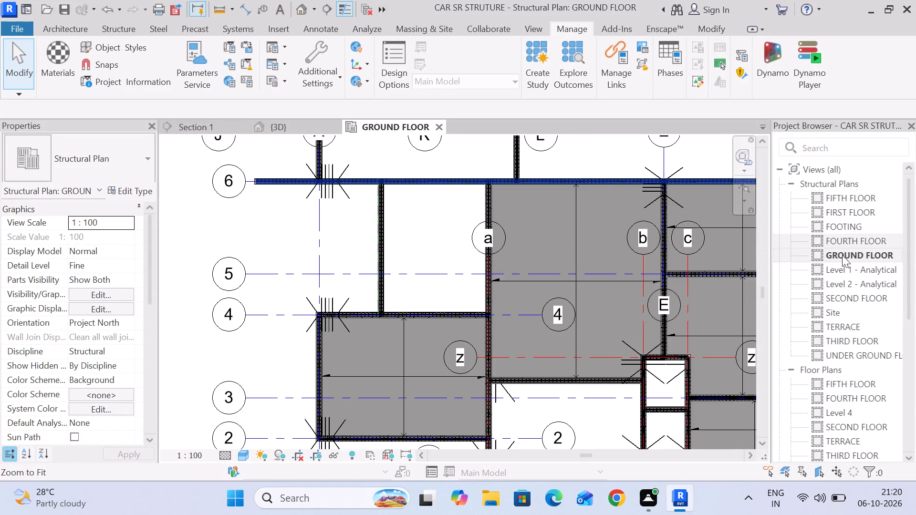
pyautogui.doubleClick(841, 214)
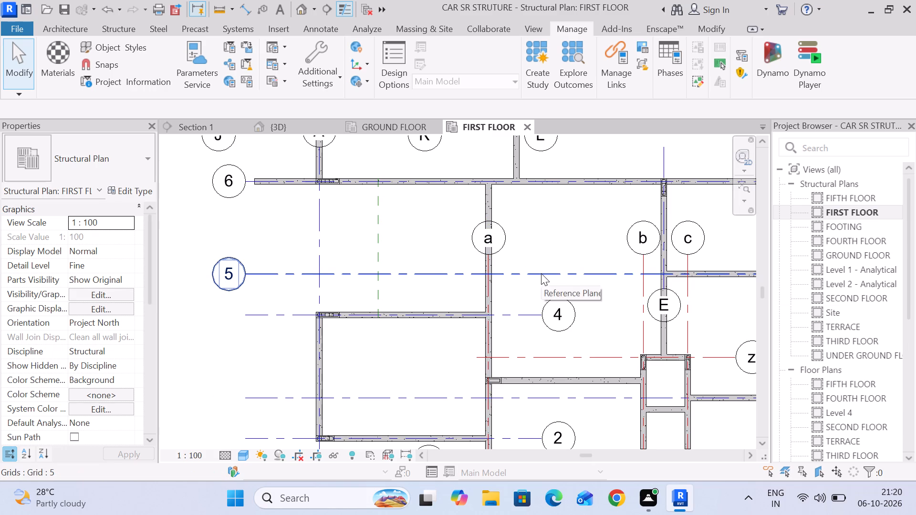
# Reload the linked CAR SHOWROOM ARCH Revit model.
pyautogui.click(579, 34)
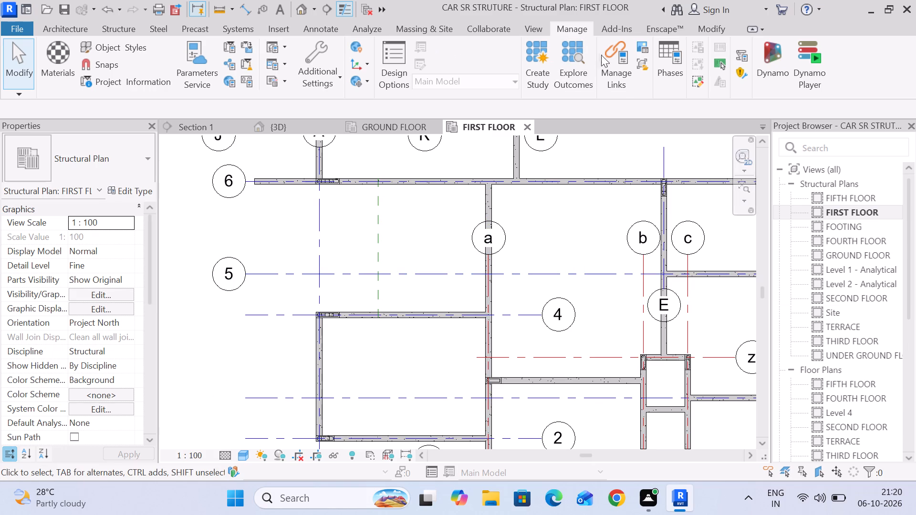
pyautogui.click(613, 65)
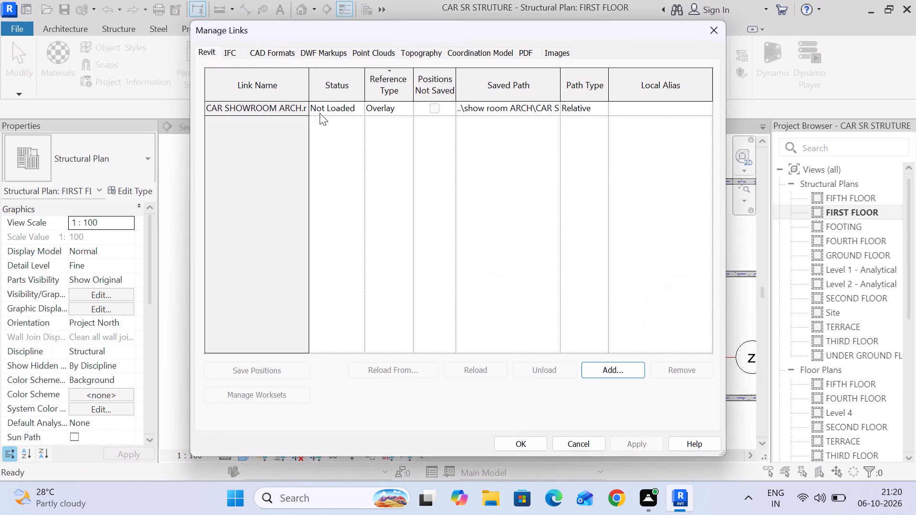
pyautogui.click(290, 111)
pyautogui.click(479, 371)
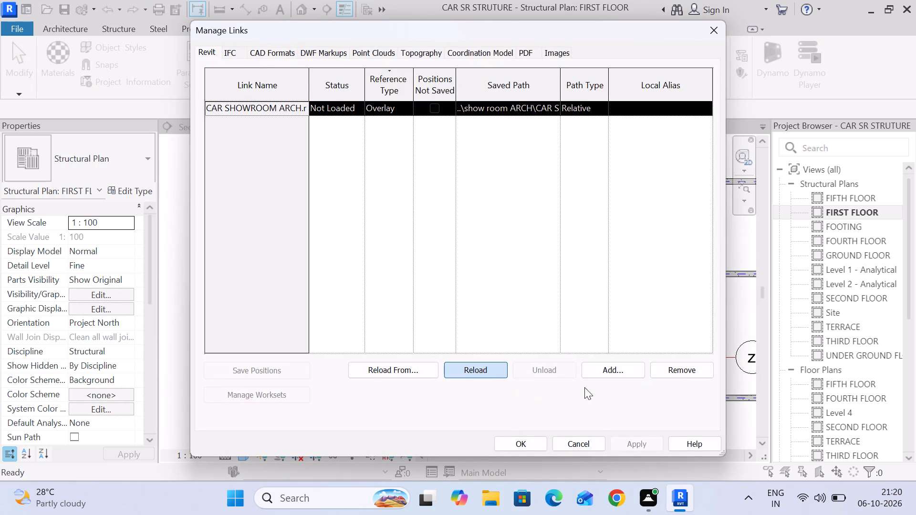
pyautogui.click(530, 443)
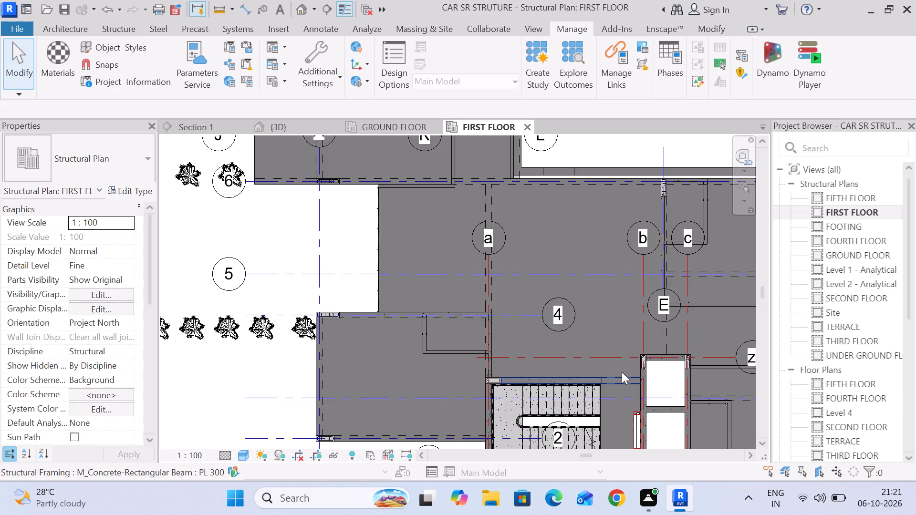
# Examine the linked architecture against the structural frame in the FIRST FLOOR plan, the 3D view and Section 1.
pyautogui.click(248, 236)
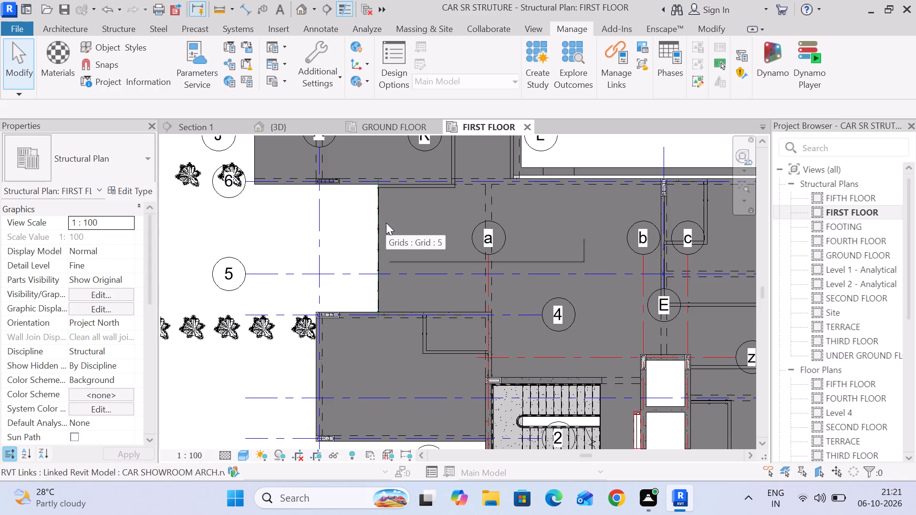
pyautogui.scroll(5, 380, 216)
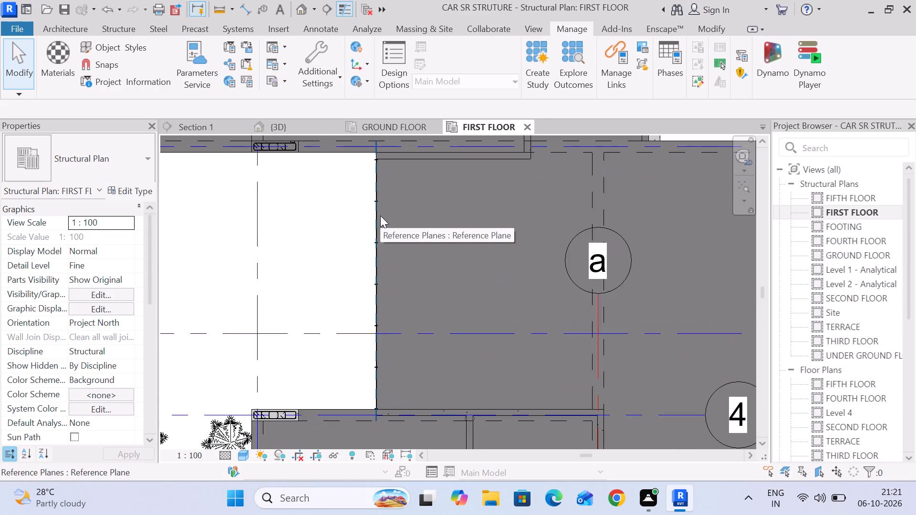
pyautogui.scroll(-10, 380, 216)
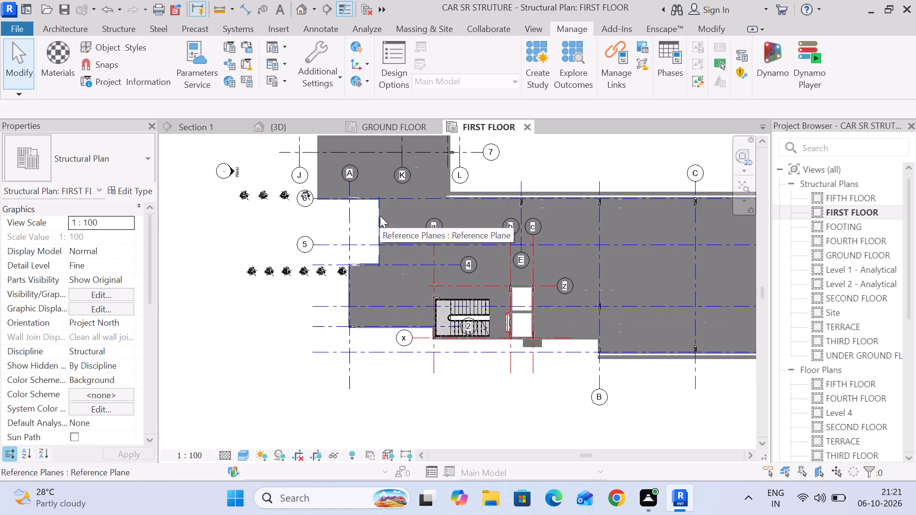
pyautogui.click(265, 124)
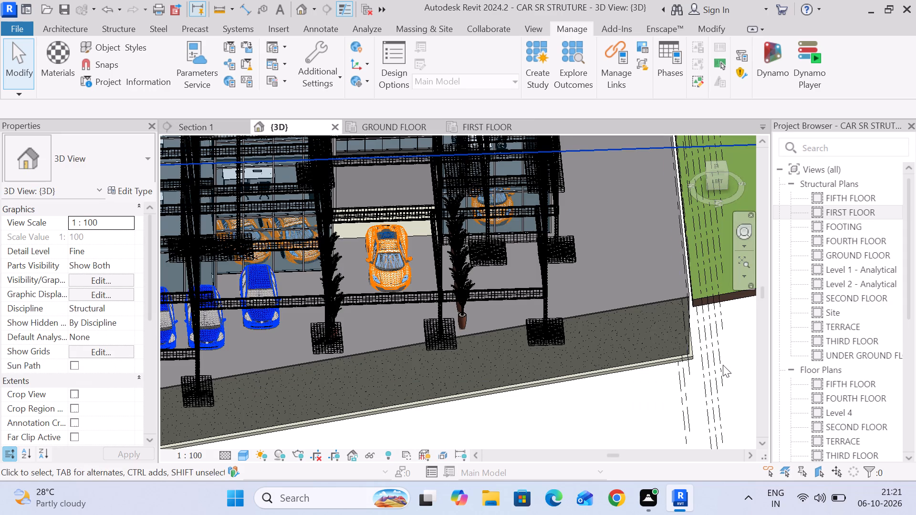
pyautogui.scroll(-5, 708, 376)
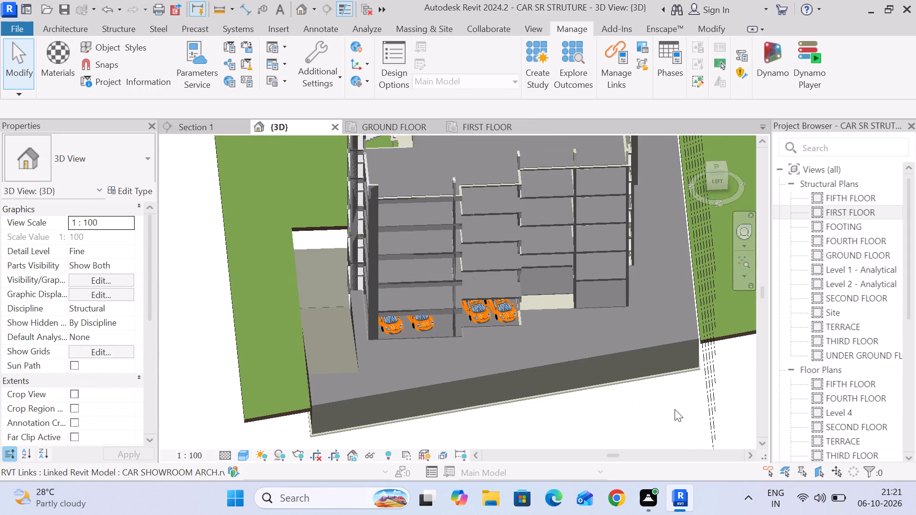
pyautogui.moveTo(675, 409); pyautogui.dragTo(650, 387, button='middle')
pyautogui.keyDown('shift'); pyautogui.moveTo(656, 408); pyautogui.dragTo(601, 342, button='middle'); pyautogui.keyUp('shift')
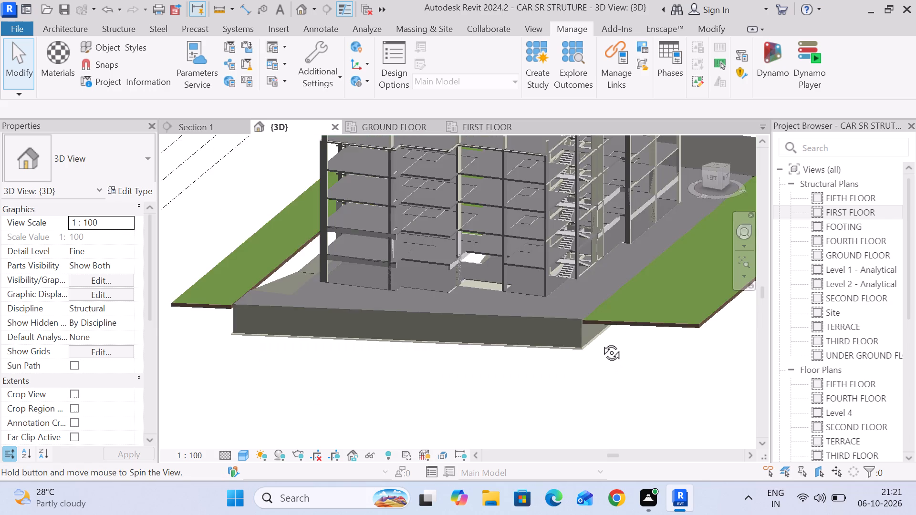
pyautogui.keyDown('shift'); pyautogui.moveTo(601, 342); pyautogui.dragTo(593, 338, button='middle'); pyautogui.keyUp('shift')
pyautogui.moveTo(511, 381); pyautogui.dragTo(535, 424, button='middle')
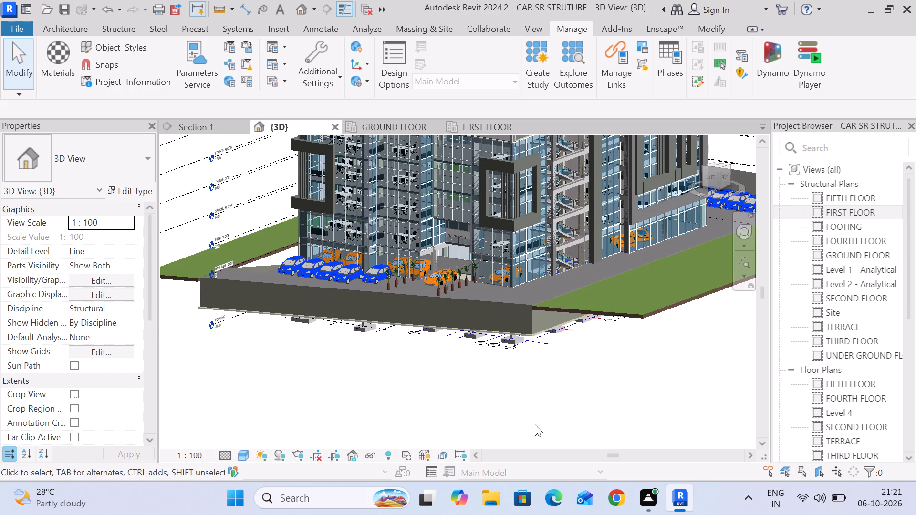
pyautogui.moveTo(535, 424); pyautogui.dragTo(535, 425, button='middle')
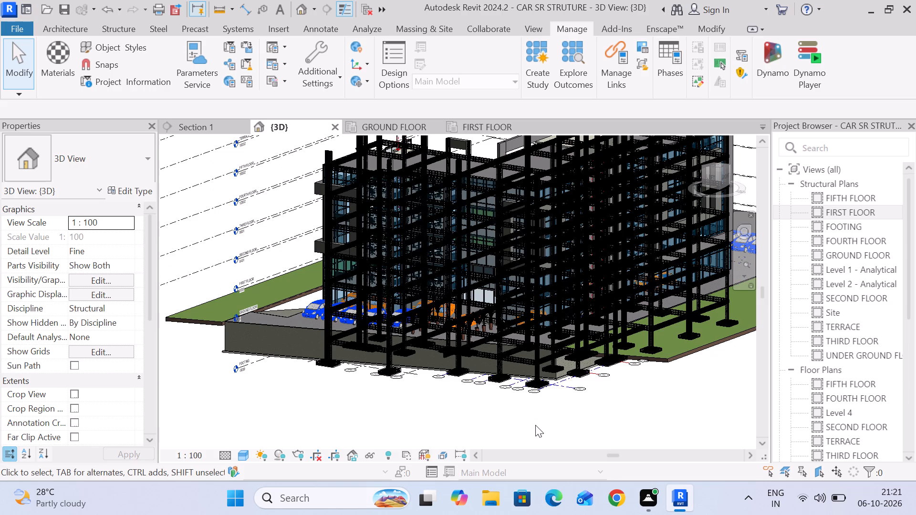
pyautogui.click(643, 411)
pyautogui.scroll(6, 466, 301)
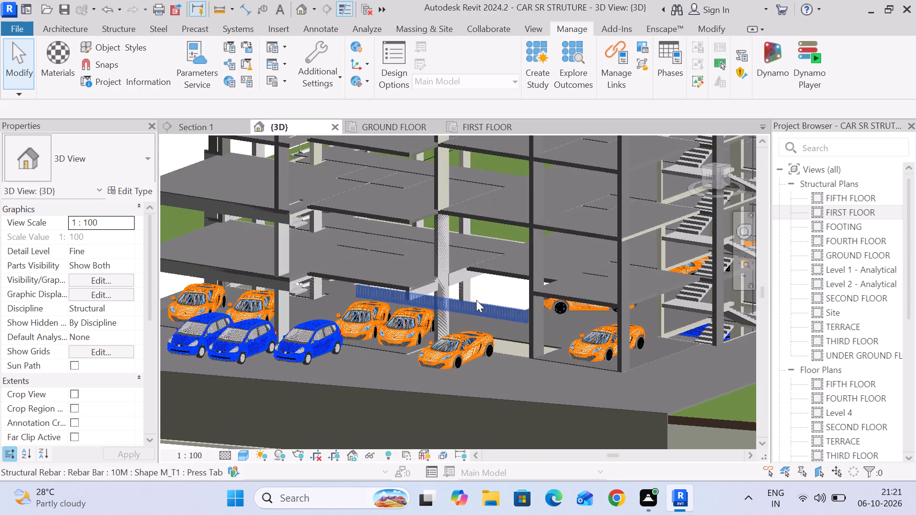
pyautogui.scroll(6, 504, 240)
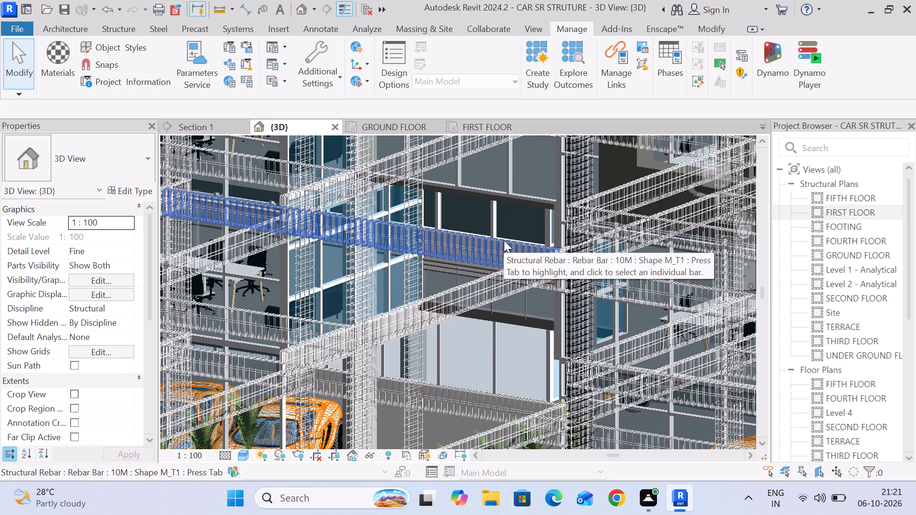
pyautogui.scroll(-3, 484, 355)
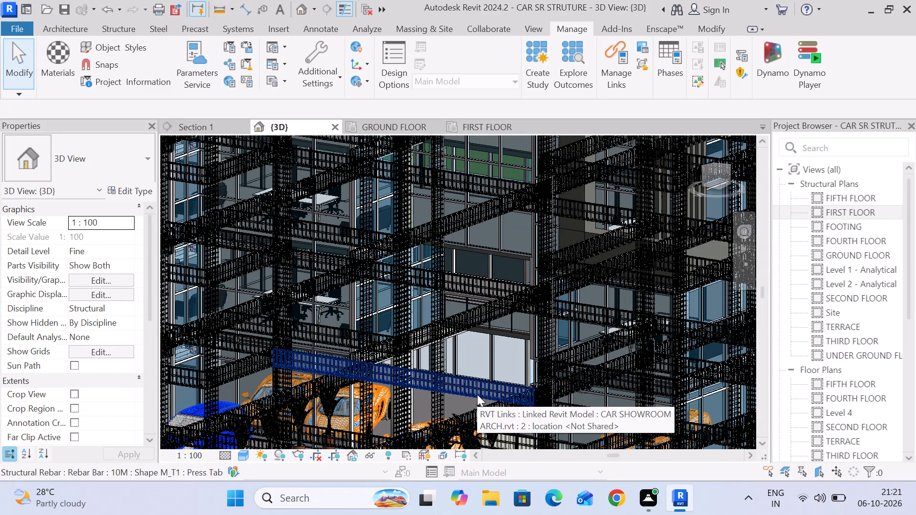
pyautogui.scroll(-3, 482, 387)
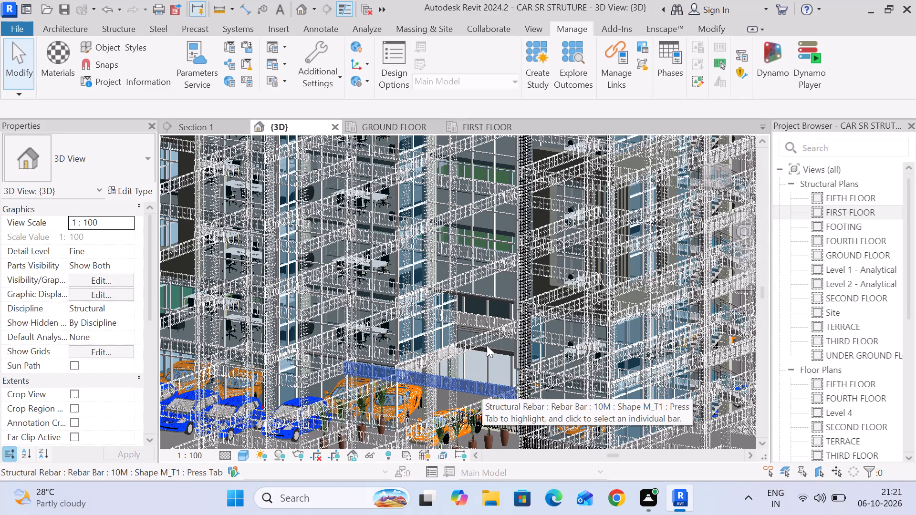
pyautogui.scroll(6, 480, 282)
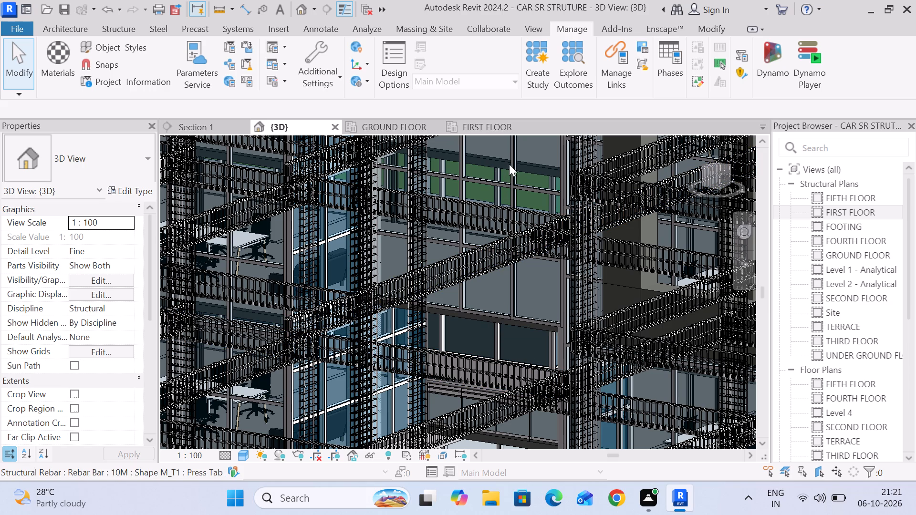
pyautogui.scroll(-9, 518, 165)
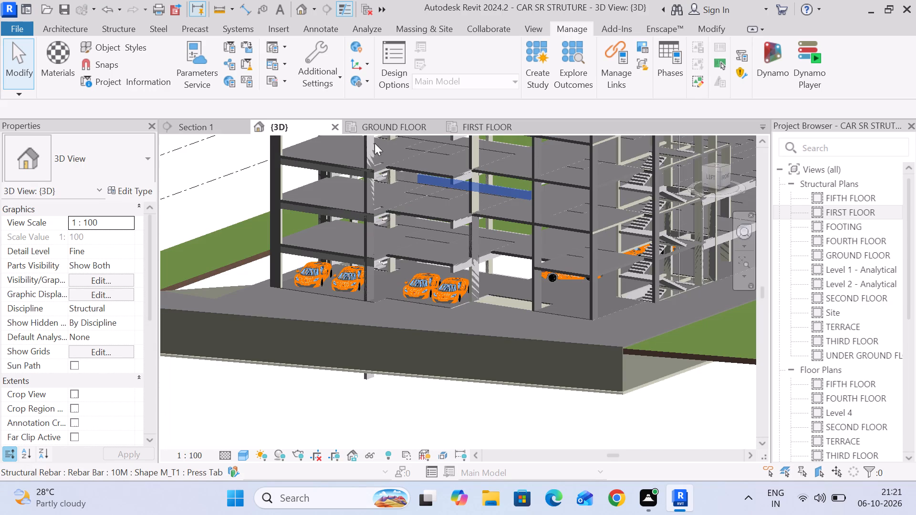
pyautogui.click(206, 127)
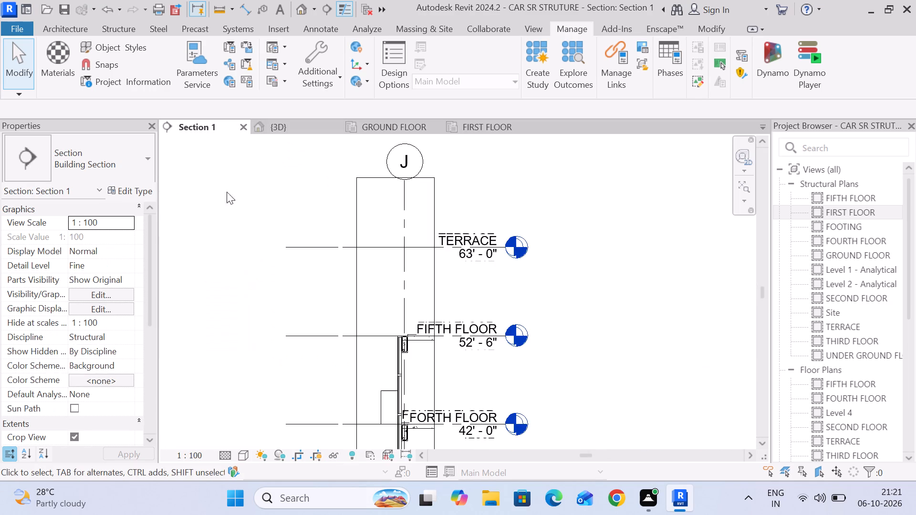
pyautogui.scroll(-5, 302, 238)
pyautogui.moveTo(302, 238); pyautogui.dragTo(340, 163, button='middle')
pyautogui.scroll(-3, 340, 163)
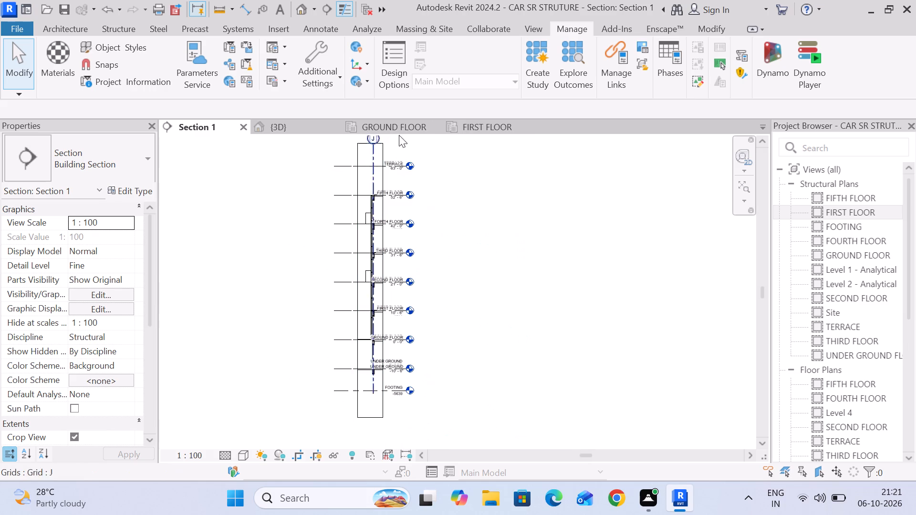
# Return to the FIRST FLOOR plan and reload the CAR SHOWROOM ARCH link again.
pyautogui.click(478, 125)
pyautogui.click(609, 82)
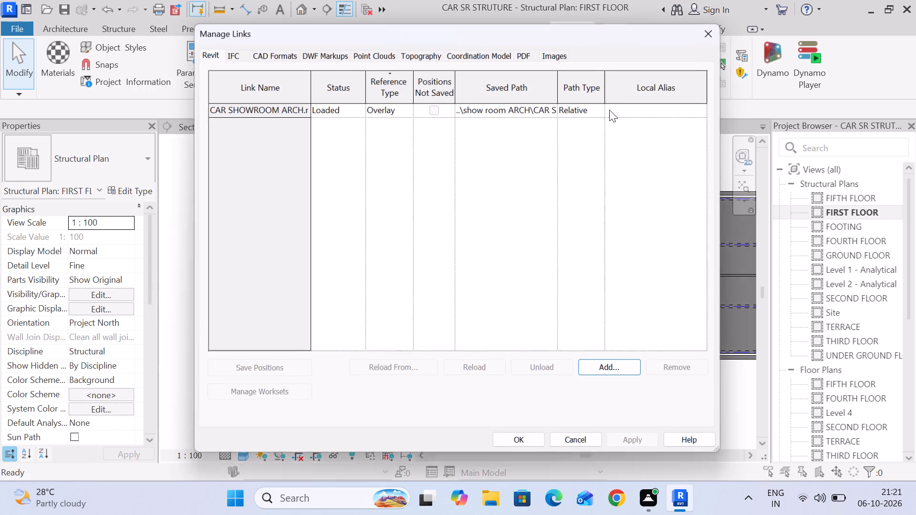
pyautogui.click(305, 112)
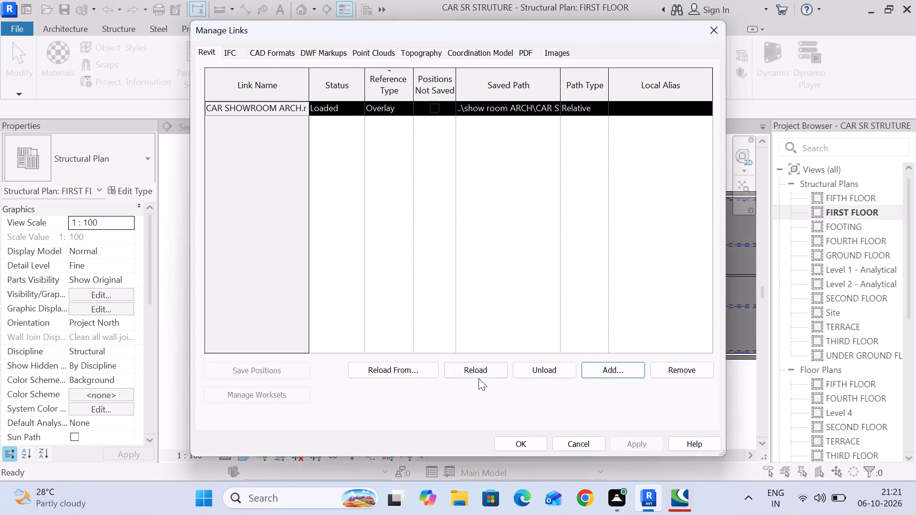
pyautogui.click(473, 372)
pyautogui.click(536, 370)
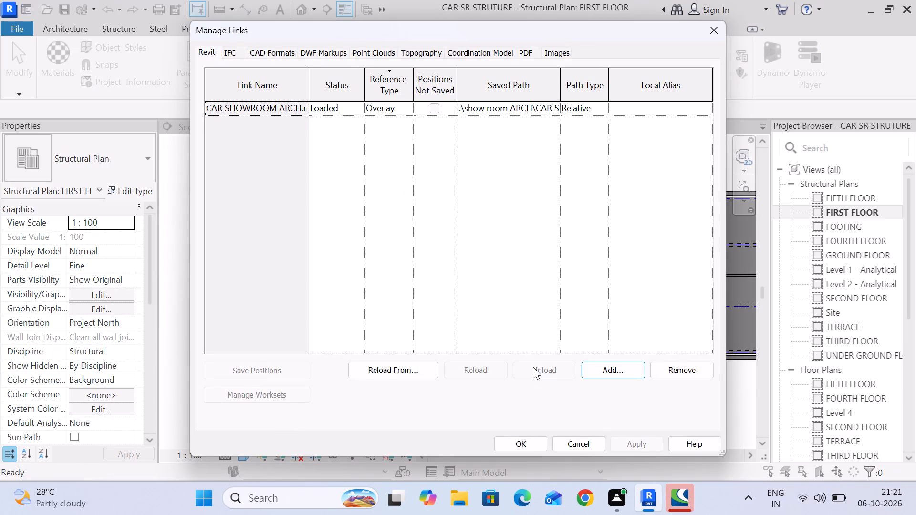
pyautogui.click(538, 441)
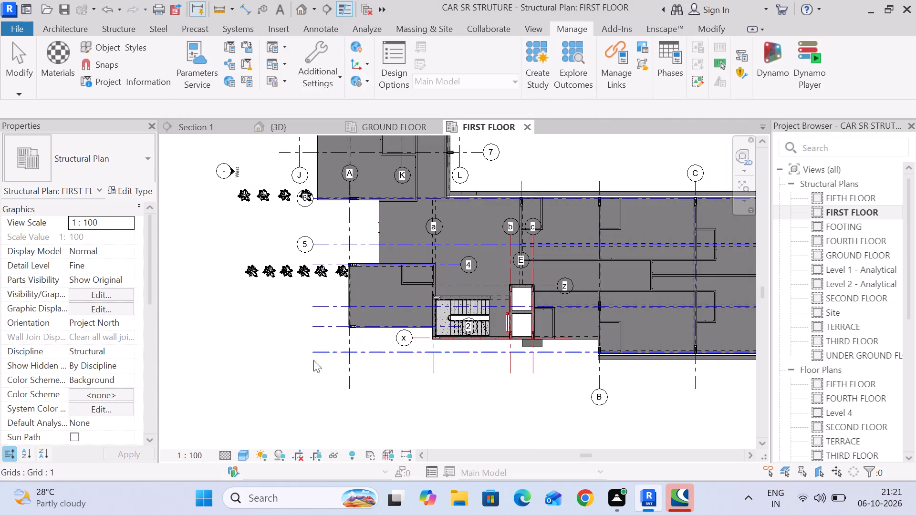
# Delete the vertical reference plane along the linked slab edge between grids 4 and 6 on the FIRST FLOOR plan.
pyautogui.click(241, 364)
pyautogui.scroll(7, 393, 219)
pyautogui.moveTo(304, 217); pyautogui.dragTo(306, 220, button='middle')
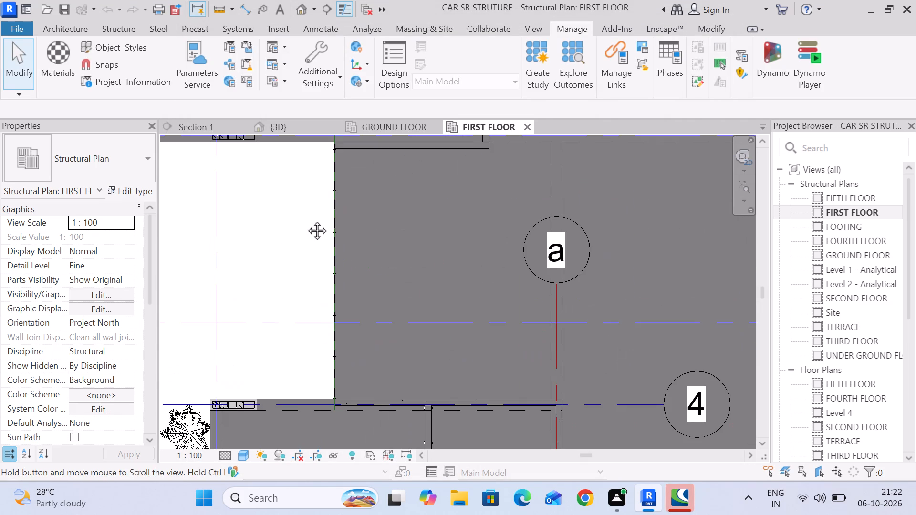
pyautogui.moveTo(306, 220); pyautogui.dragTo(391, 235, button='middle')
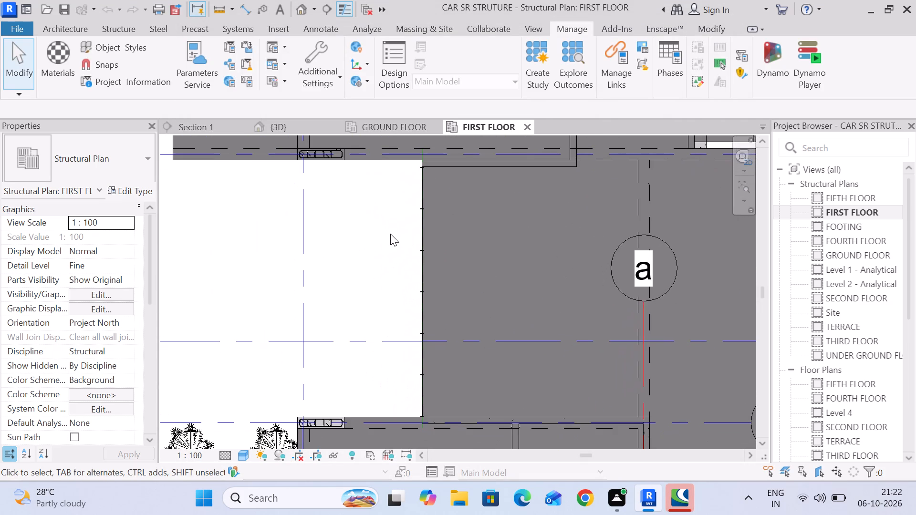
pyautogui.click(420, 218)
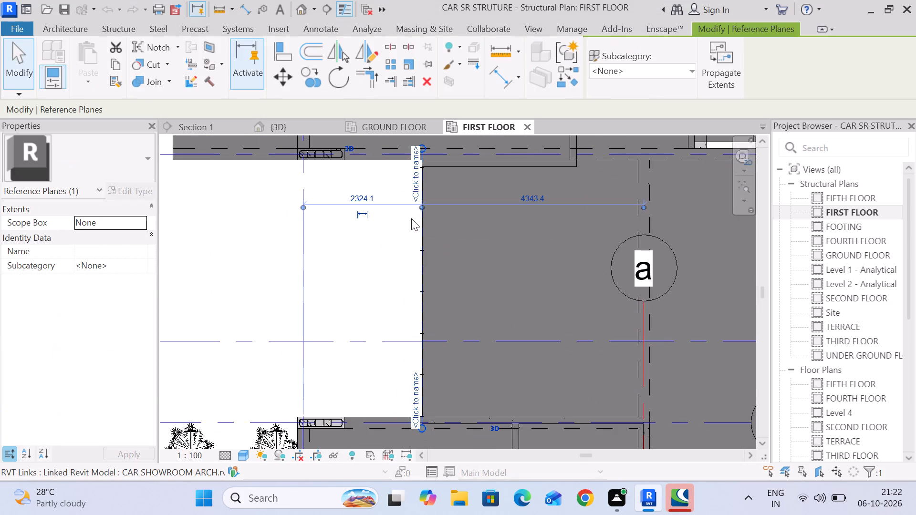
pyautogui.press('Delete')
# Examine the linked slab edge between grids 4 and 6 and select the CAR SHOWROOM ARCH link to inspect its extent.
pyautogui.scroll(8, 411, 218)
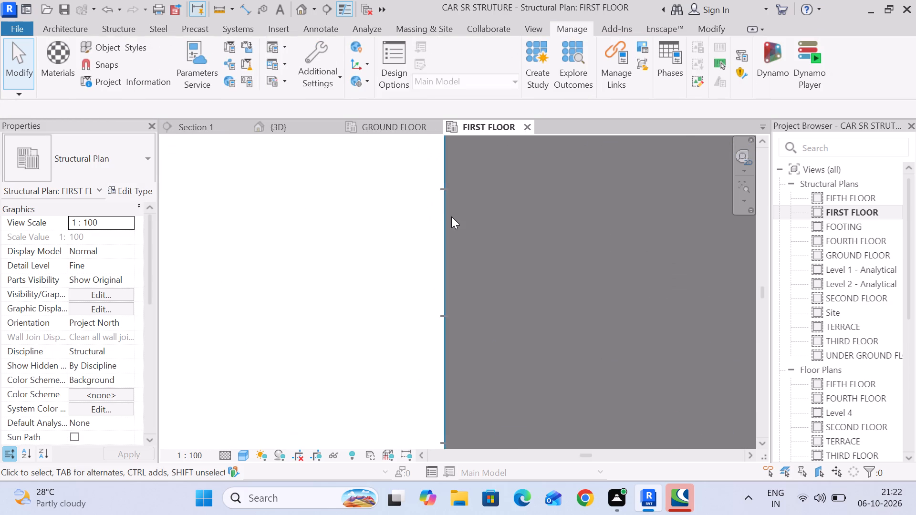
pyautogui.scroll(8, 451, 211)
pyautogui.moveTo(435, 150); pyautogui.dragTo(402, 239, button='middle')
pyautogui.scroll(2, 384, 238)
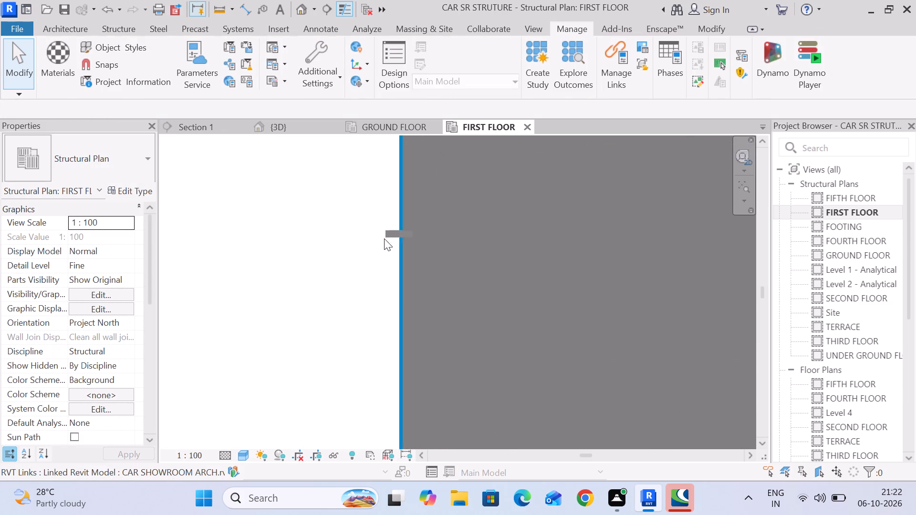
pyautogui.scroll(4, 384, 238)
pyautogui.click(385, 238)
pyautogui.scroll(-20, 357, 236)
pyautogui.scroll(-2, 357, 236)
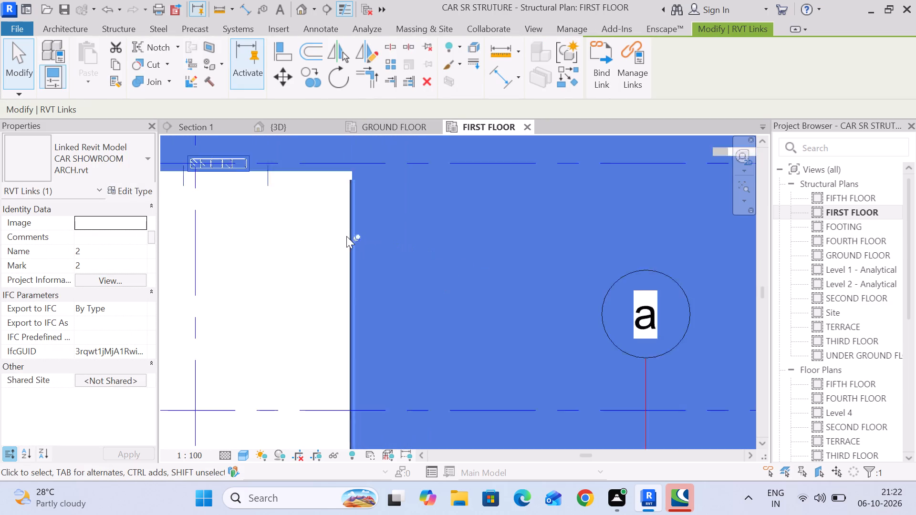
pyautogui.scroll(-12, 345, 236)
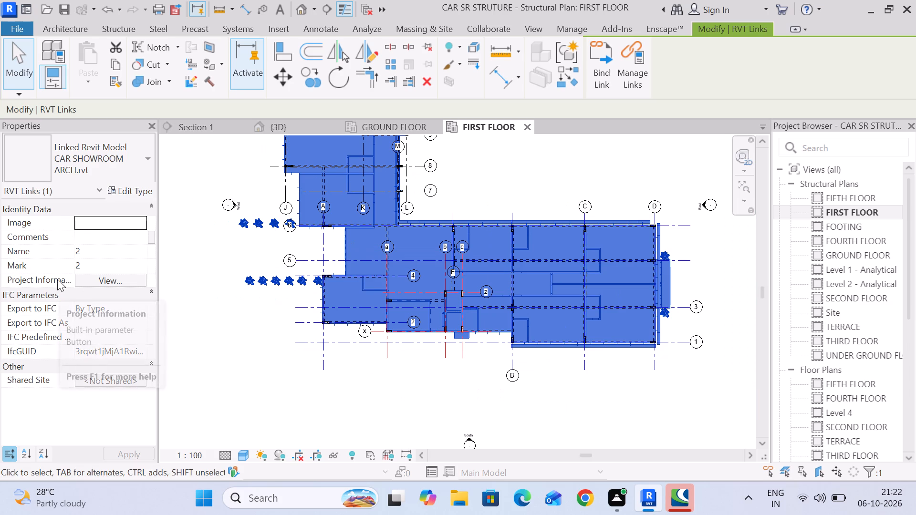
pyautogui.scroll(-3, 506, 164)
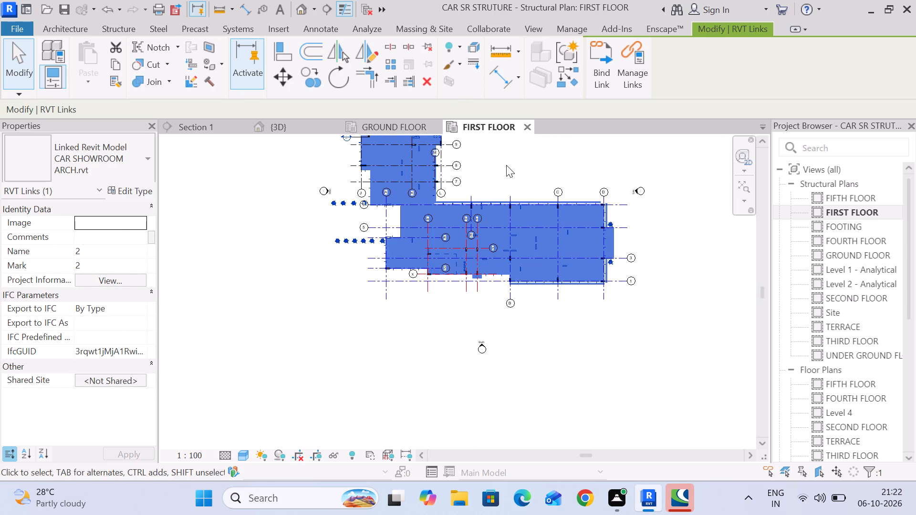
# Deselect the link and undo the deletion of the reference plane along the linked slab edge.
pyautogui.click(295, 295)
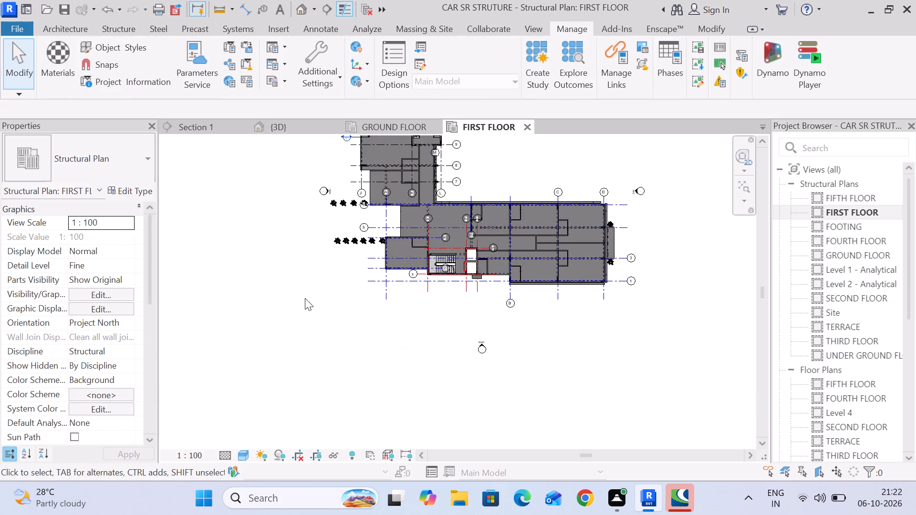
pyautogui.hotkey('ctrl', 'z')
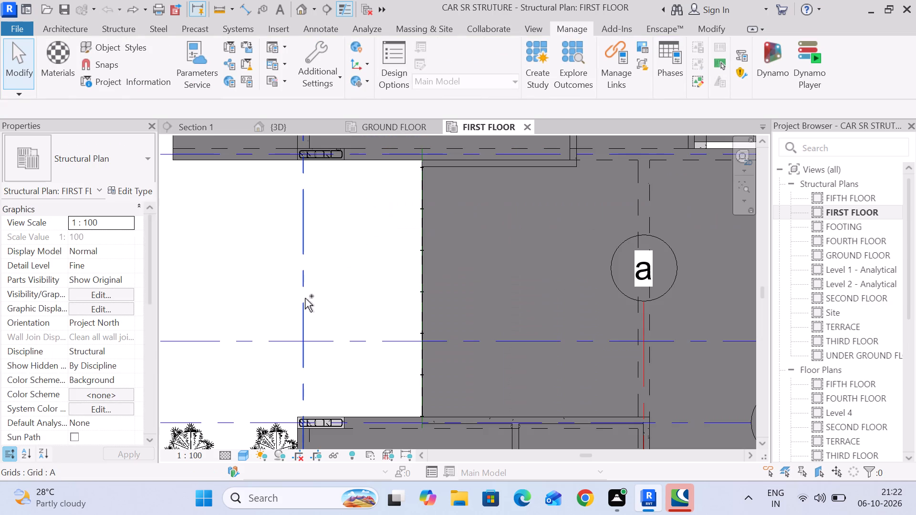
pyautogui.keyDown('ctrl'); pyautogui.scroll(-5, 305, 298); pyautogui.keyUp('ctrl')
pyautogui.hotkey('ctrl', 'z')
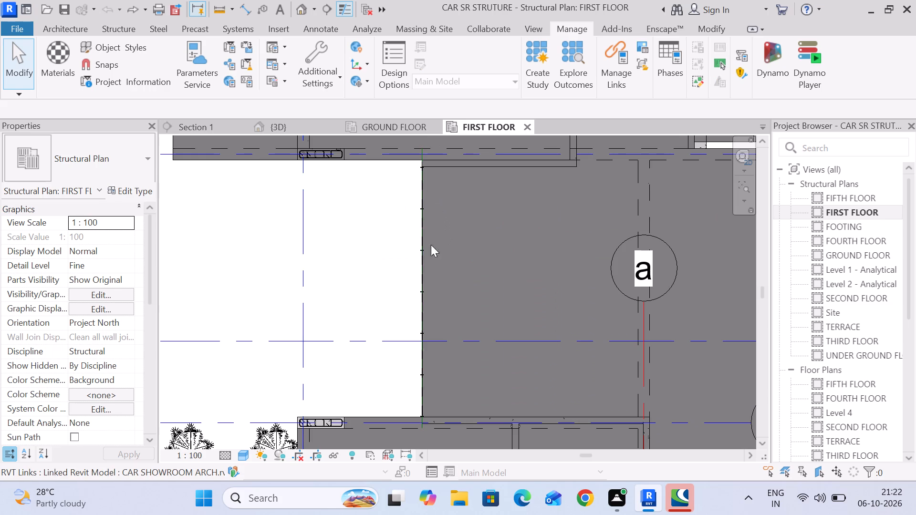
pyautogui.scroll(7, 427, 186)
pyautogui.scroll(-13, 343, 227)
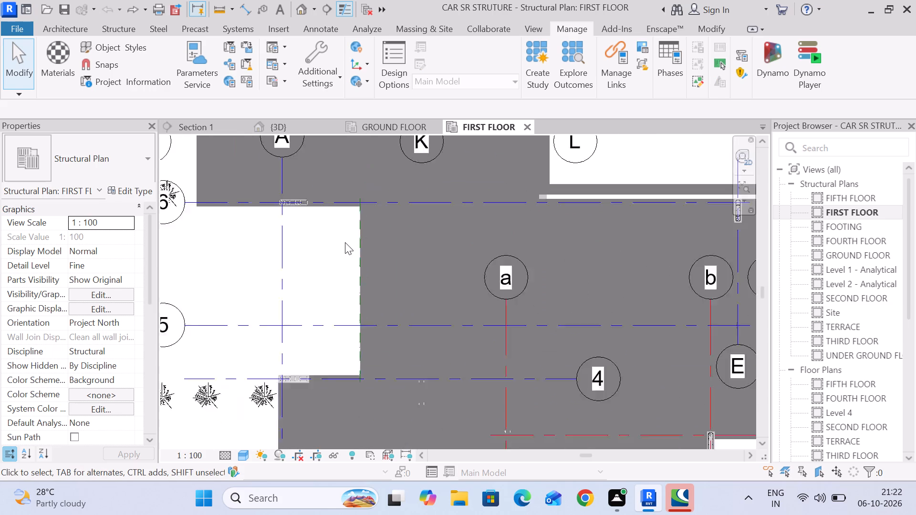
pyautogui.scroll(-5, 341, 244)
# Switch to the 3D view and unload the CAR SHOWROOM ARCH link from the model.
pyautogui.click(291, 117)
pyautogui.click(289, 127)
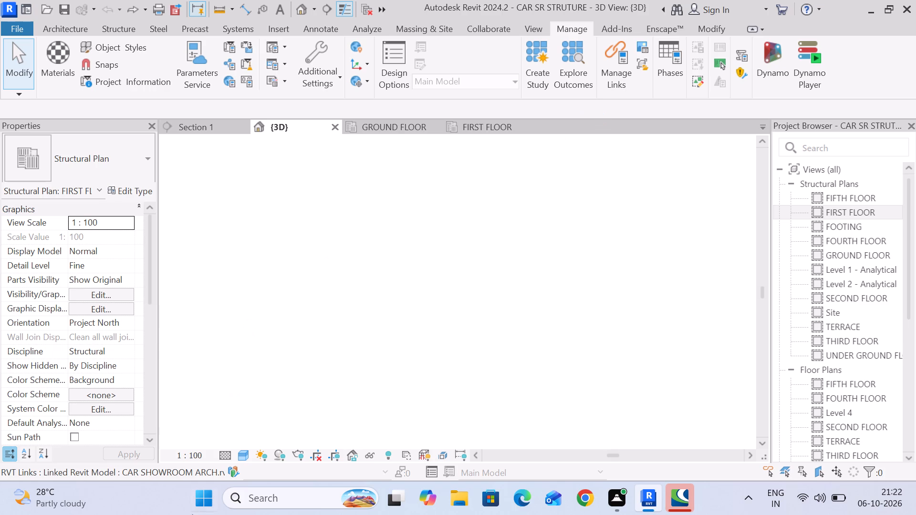
pyautogui.click(644, 64)
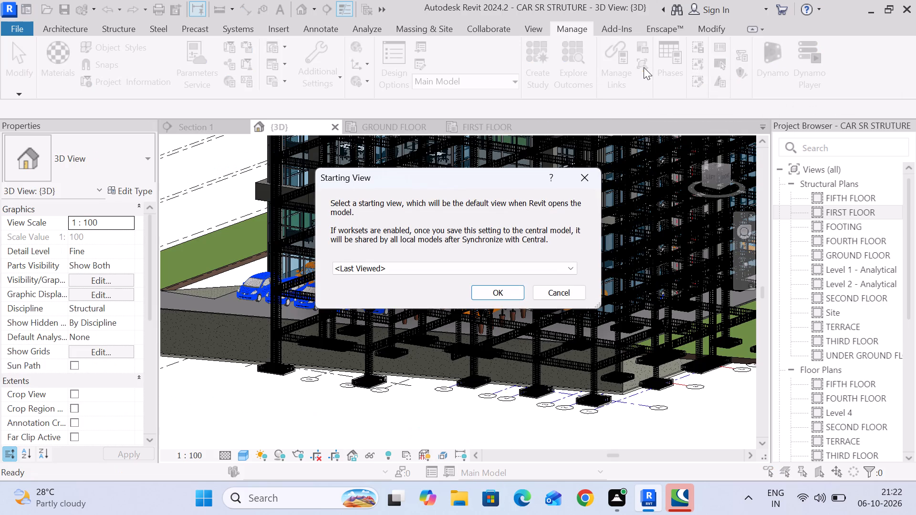
pyautogui.click(587, 174)
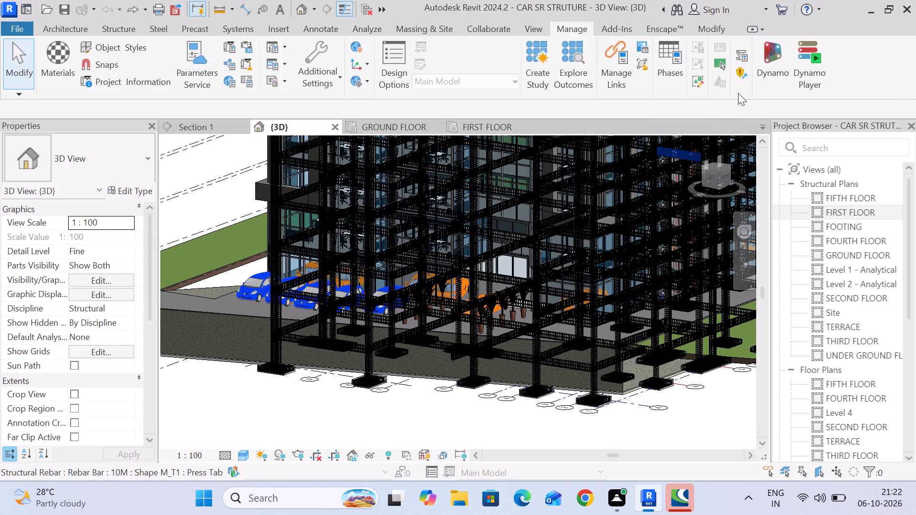
pyautogui.click(625, 66)
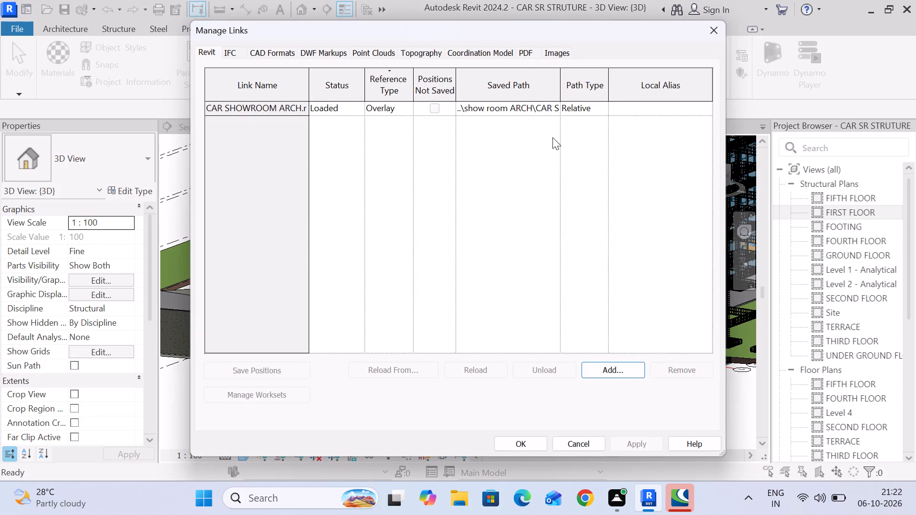
pyautogui.click(289, 108)
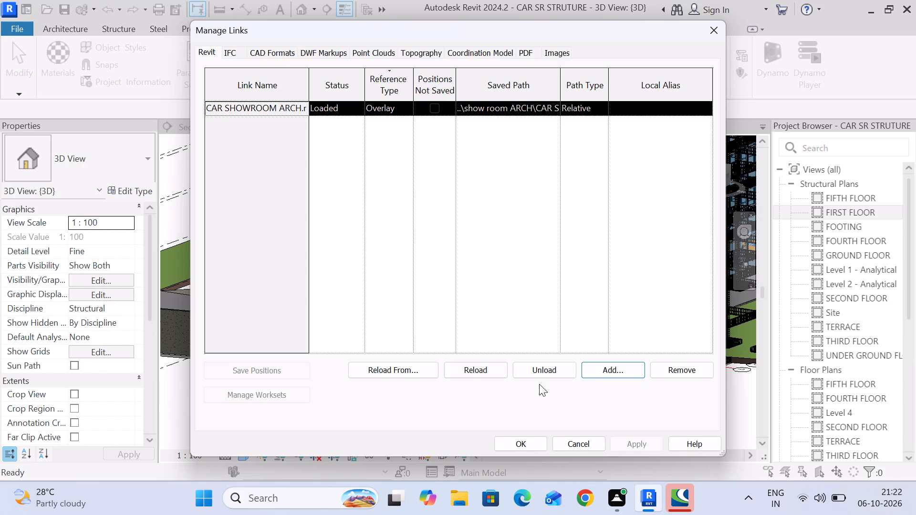
pyautogui.click(540, 371)
pyautogui.click(491, 273)
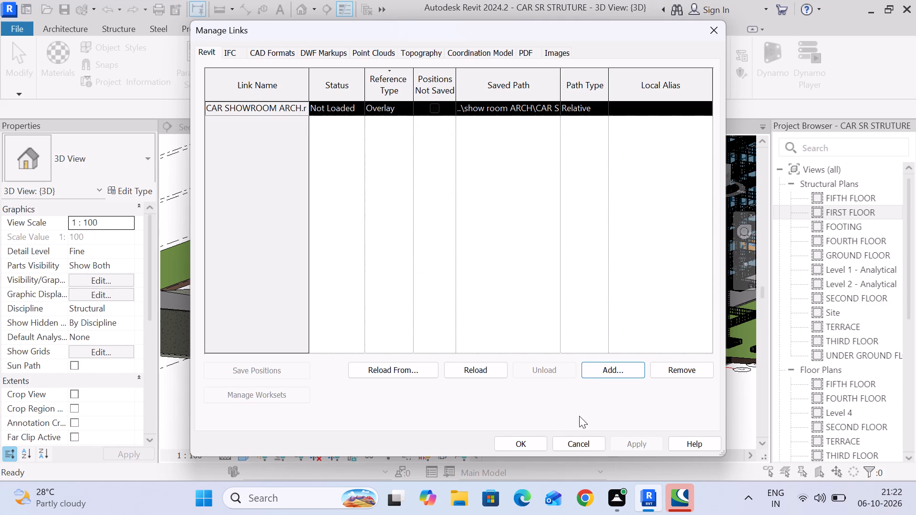
pyautogui.click(537, 441)
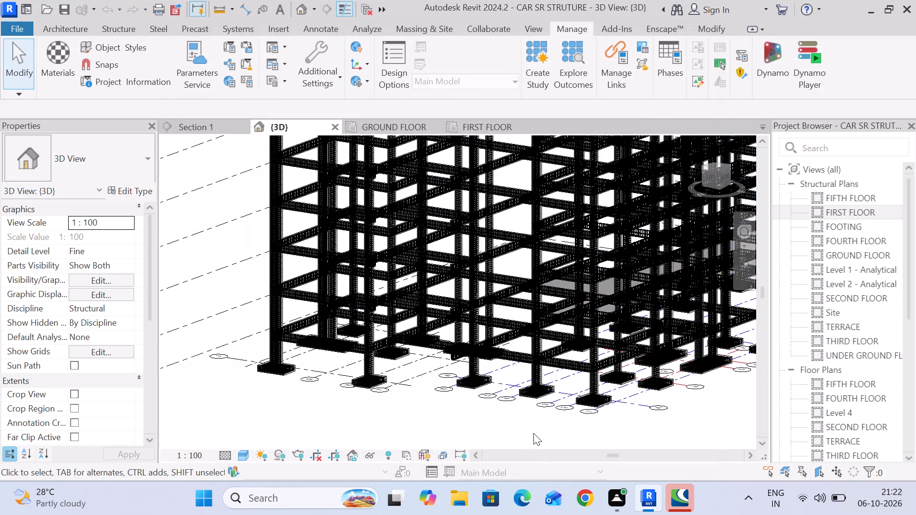
pyautogui.click(533, 433)
# Return to the FIRST FLOOR plan and delete the vertical reference plane between grids 4 and 6, just east of grid A.
pyautogui.click(388, 120)
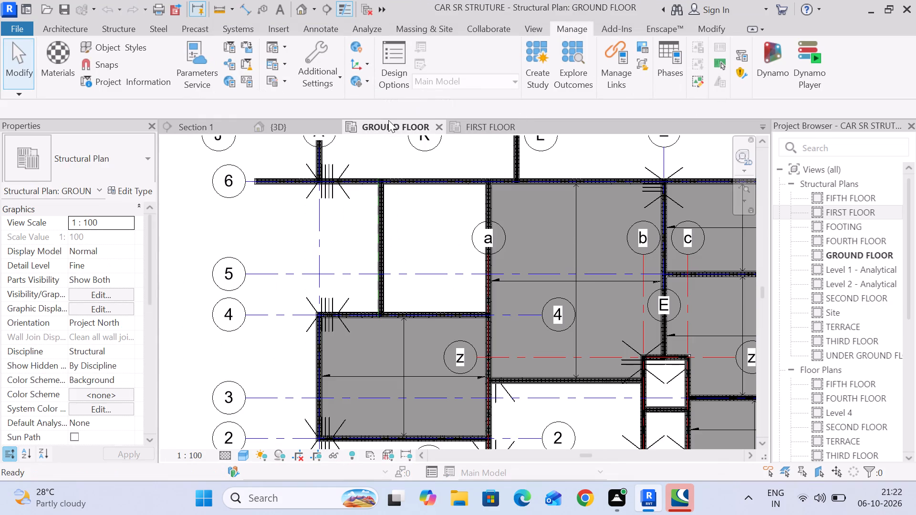
pyautogui.click(476, 123)
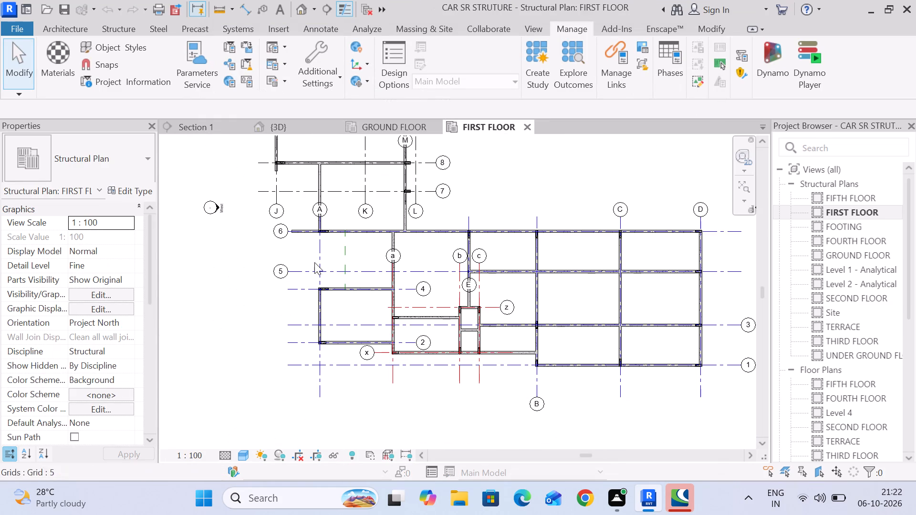
pyautogui.scroll(10, 338, 246)
pyautogui.moveTo(396, 261); pyautogui.dragTo(485, 233, button='middle')
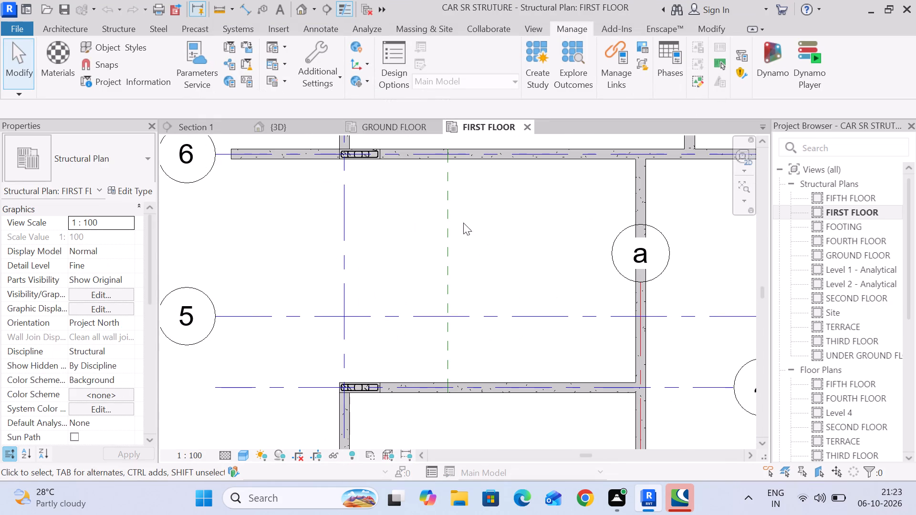
pyautogui.scroll(-3, 468, 254)
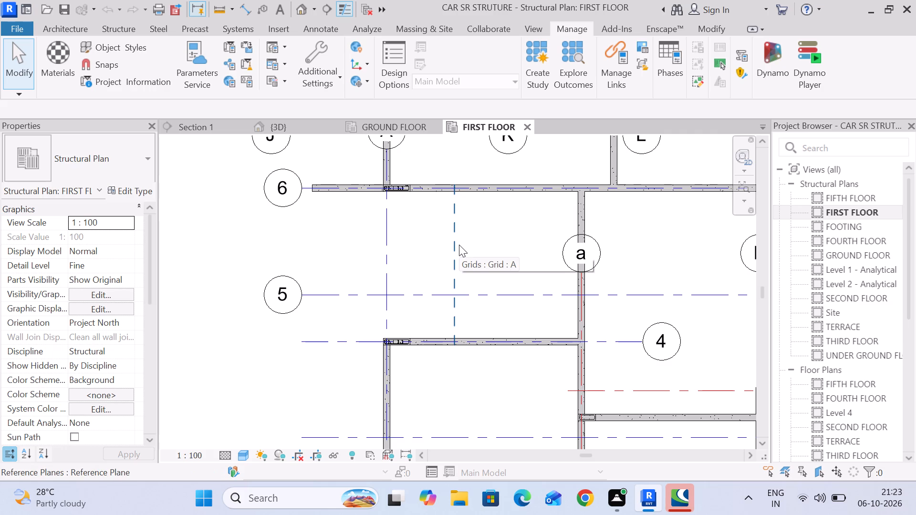
pyautogui.click(459, 245)
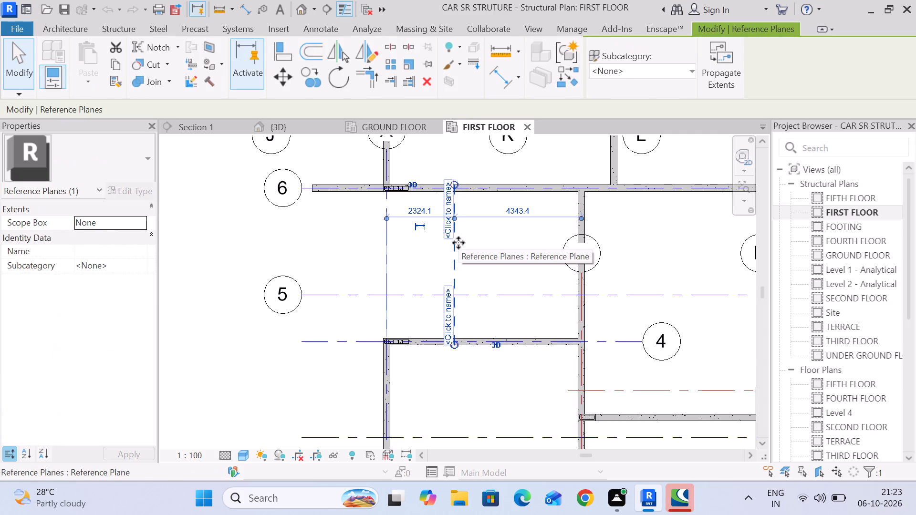
pyautogui.press('Delete')
# Examine the bare structural frame around grids A and 6 on the FIRST FLOOR plan and in the 3D view.
pyautogui.moveTo(438, 360); pyautogui.dragTo(459, 274, button='middle')
pyautogui.scroll(-4, 443, 289)
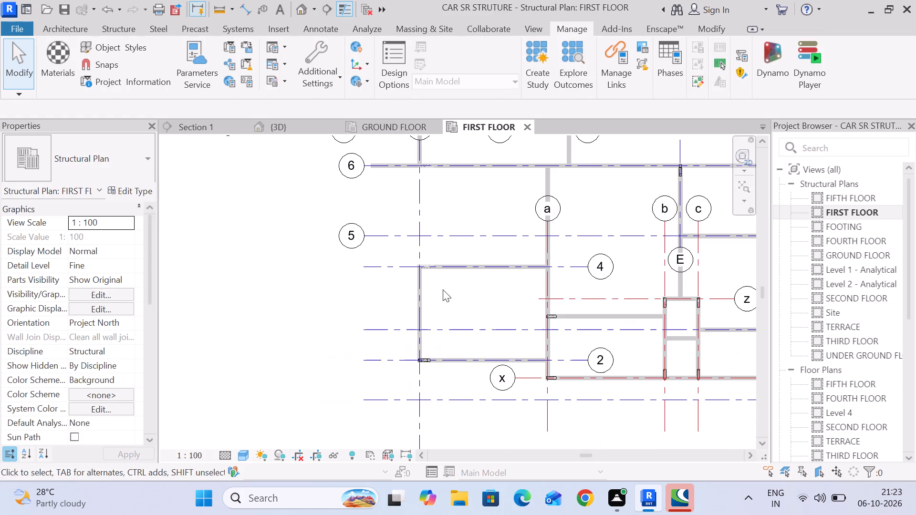
pyautogui.scroll(-2, 437, 289)
pyautogui.scroll(7, 407, 216)
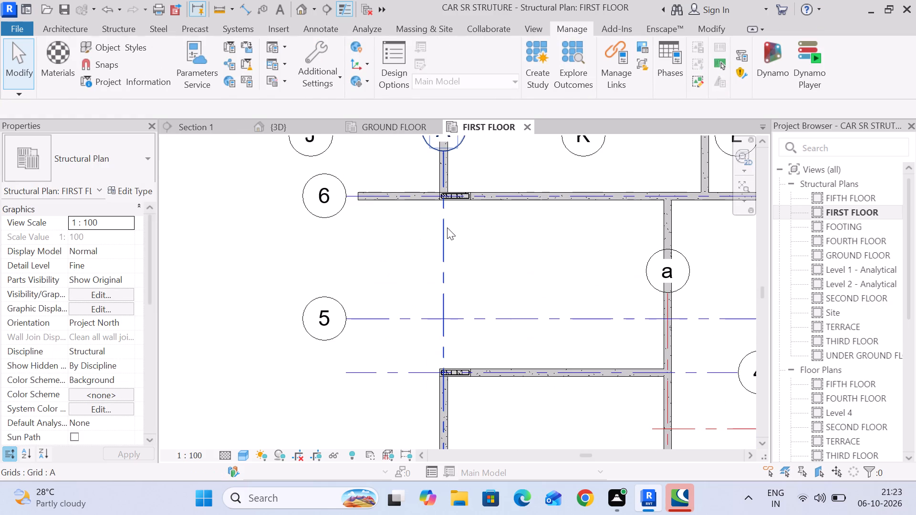
pyautogui.scroll(-6, 447, 227)
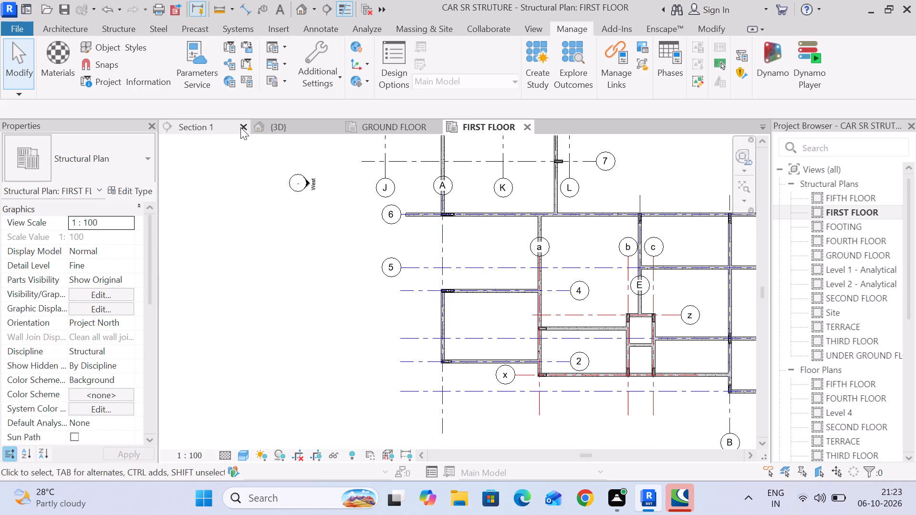
pyautogui.click(279, 131)
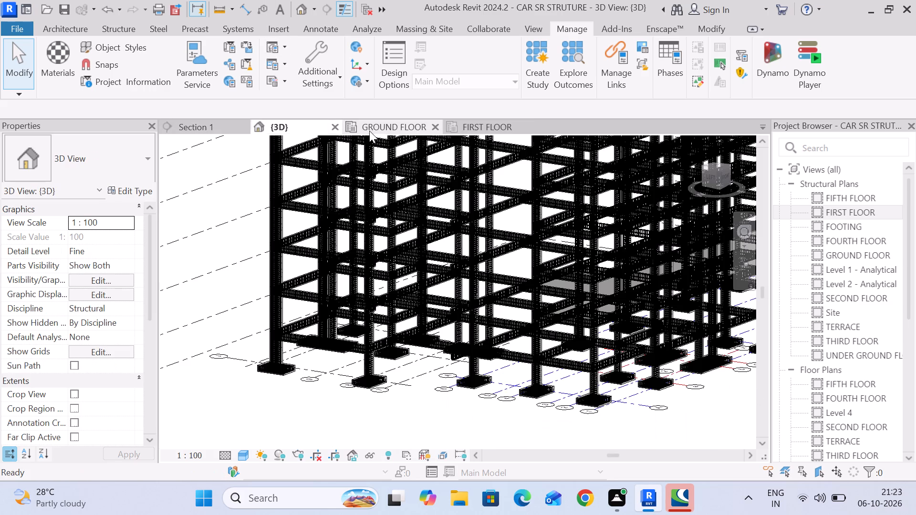
# On the GROUND FLOOR plan, cut a horizontal building section between grids 5 and 6, from west of grid A to grid L, with a shallow view depth.
pyautogui.click(386, 126)
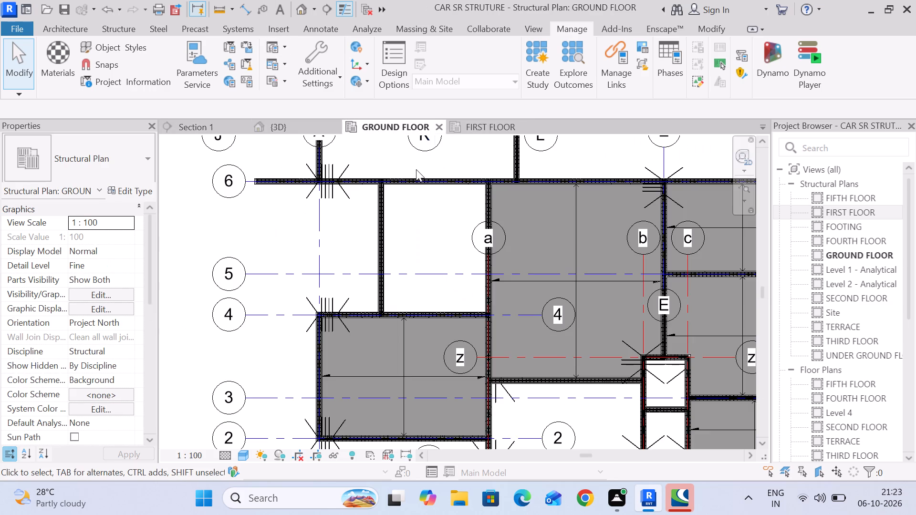
pyautogui.scroll(-3, 274, 157)
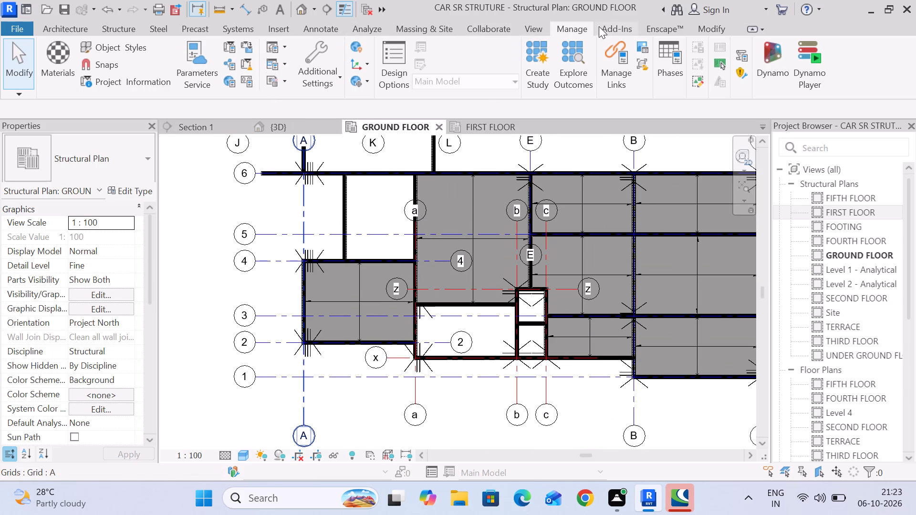
pyautogui.moveTo(367, 212); pyautogui.dragTo(422, 265, button='middle')
pyautogui.scroll(-2, 422, 263)
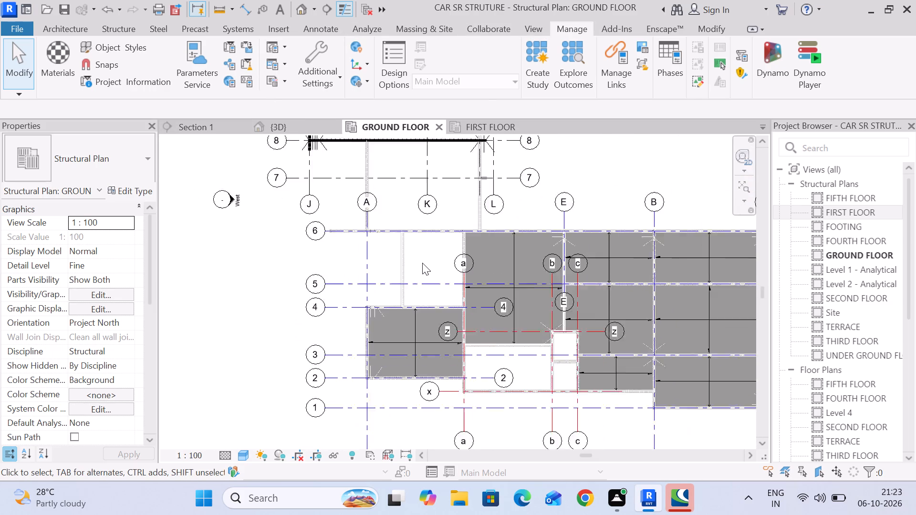
pyautogui.scroll(-1, 422, 263)
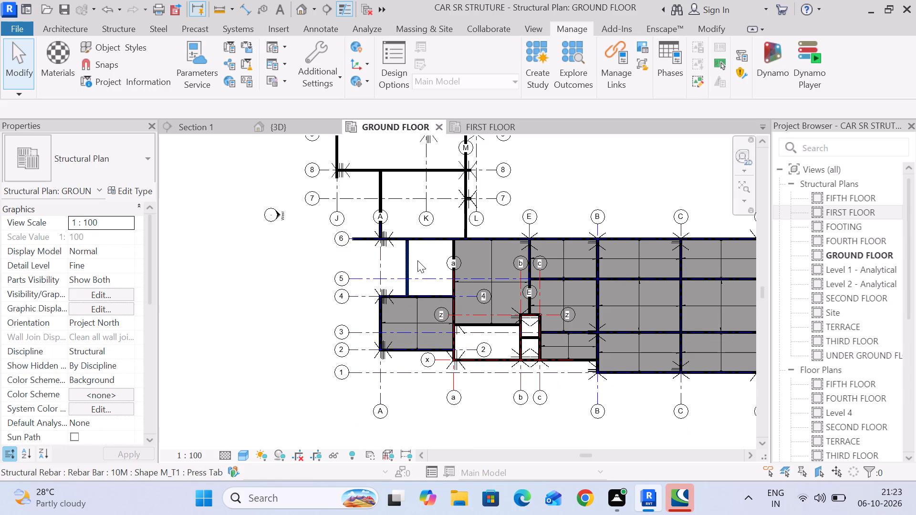
pyautogui.click(326, 8)
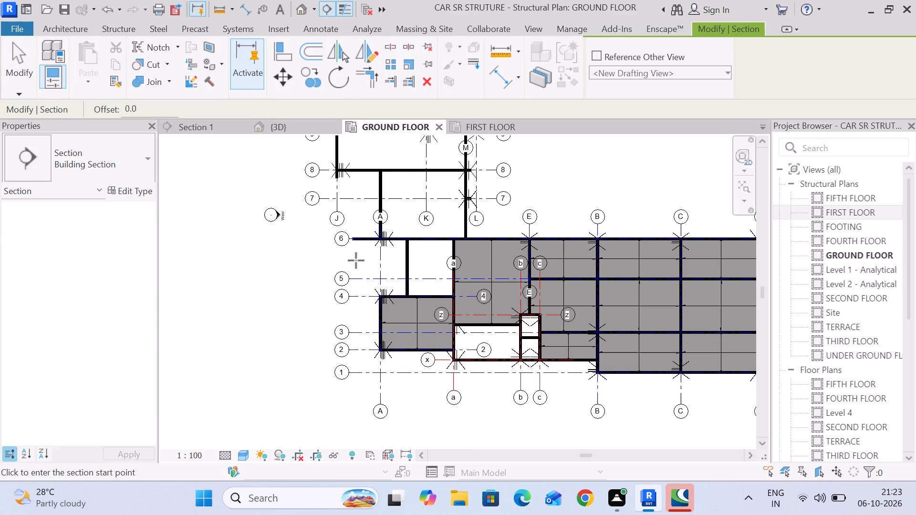
pyautogui.click(357, 260)
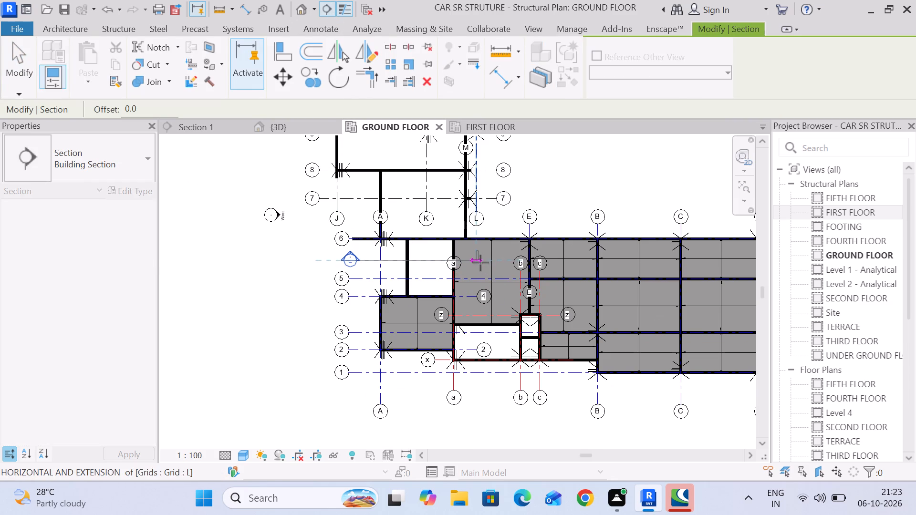
pyautogui.click(480, 263)
pyautogui.moveTo(416, 226); pyautogui.dragTo(416, 247)
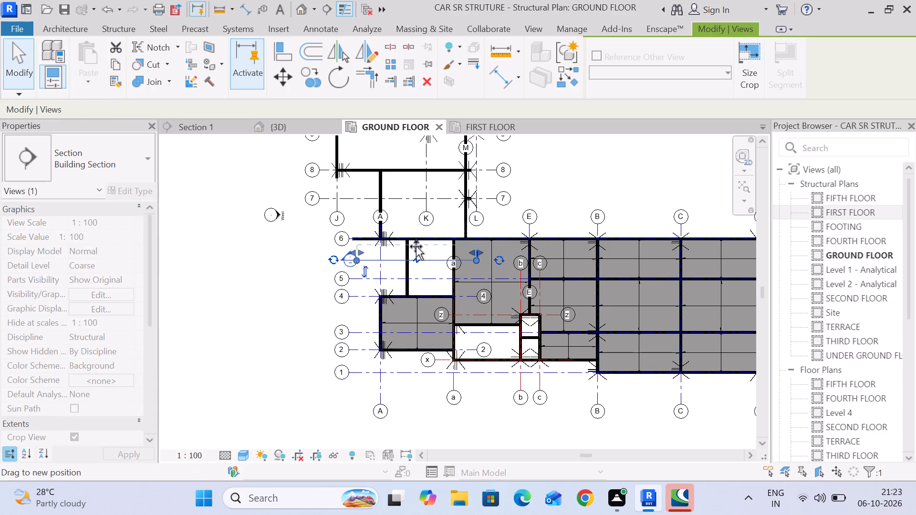
pyautogui.moveTo(416, 247); pyautogui.dragTo(416, 250)
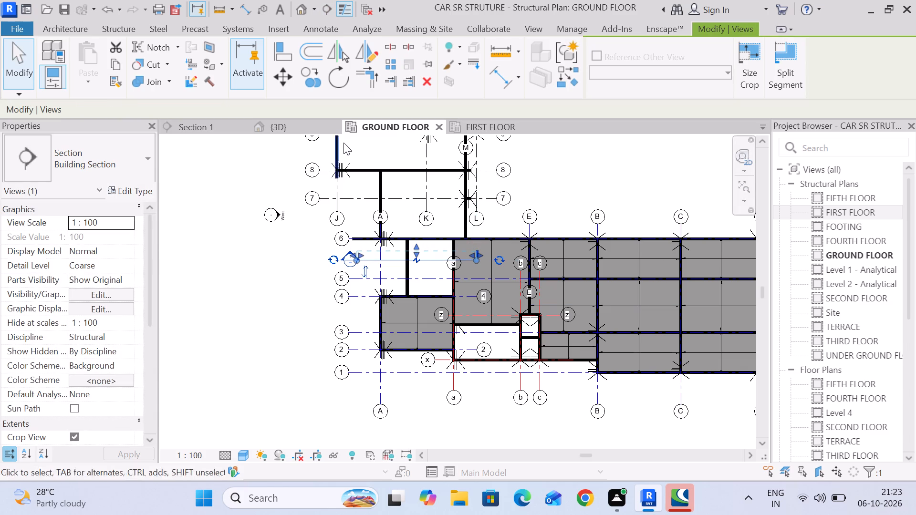
pyautogui.click(22, 57)
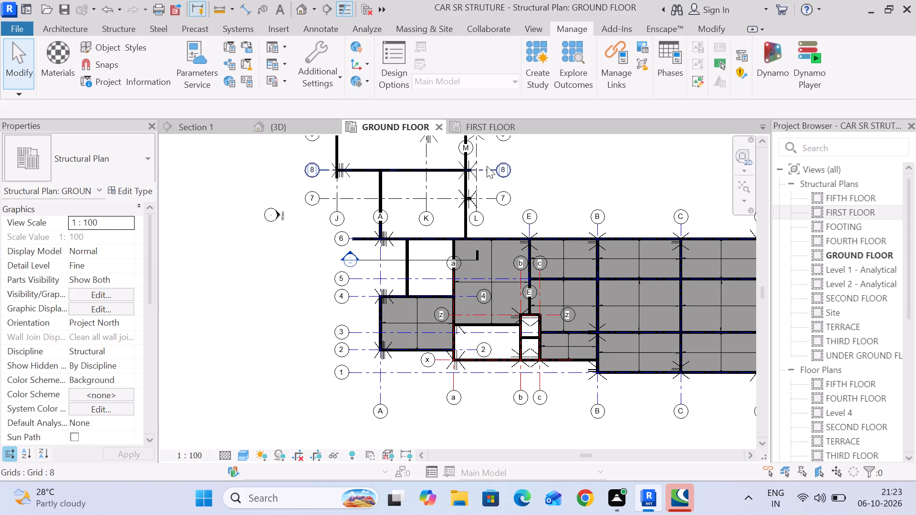
# On the GROUND FLOOR plan, cut a short horizontal building section across the grid A beam between grids 7 and 8, with a shallow view depth.
pyautogui.scroll(2, 593, 135)
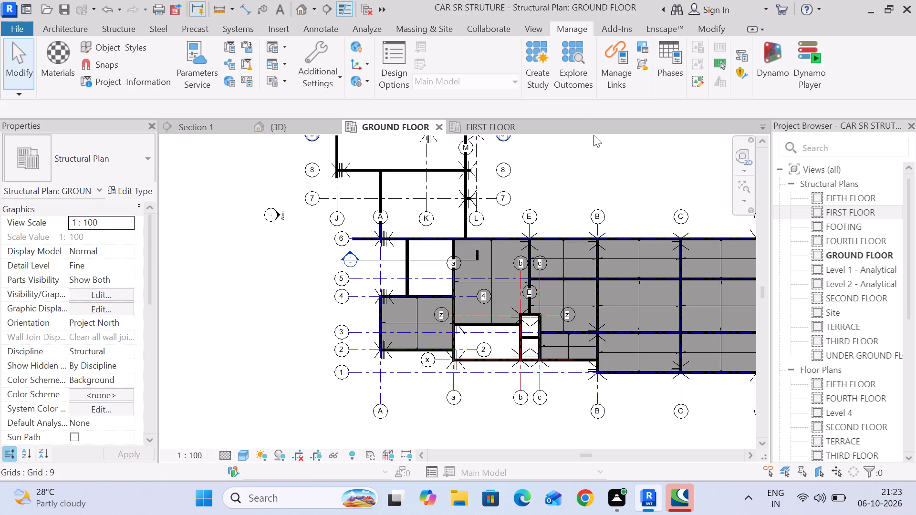
pyautogui.scroll(3, 438, 235)
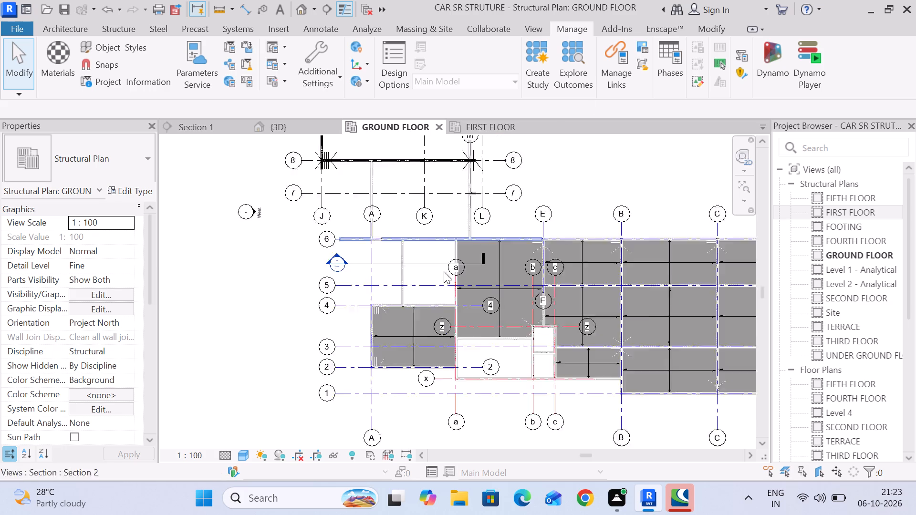
pyautogui.scroll(2, 444, 271)
pyautogui.moveTo(397, 309); pyautogui.dragTo(429, 283, button='middle')
pyautogui.scroll(-4, 447, 267)
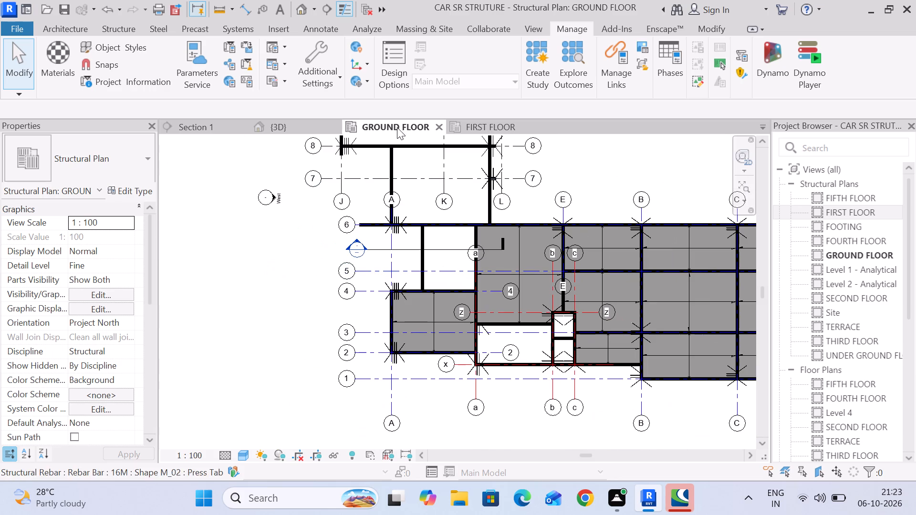
pyautogui.click(323, 7)
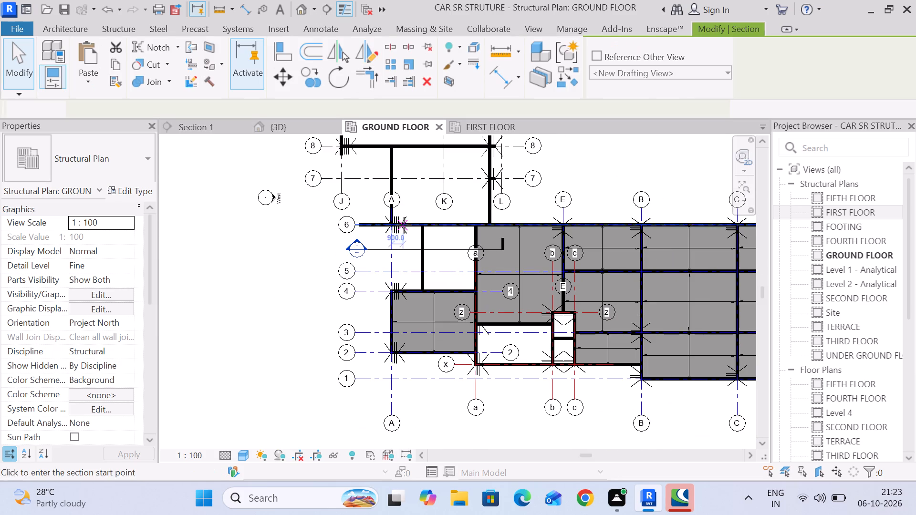
pyautogui.scroll(2, 396, 199)
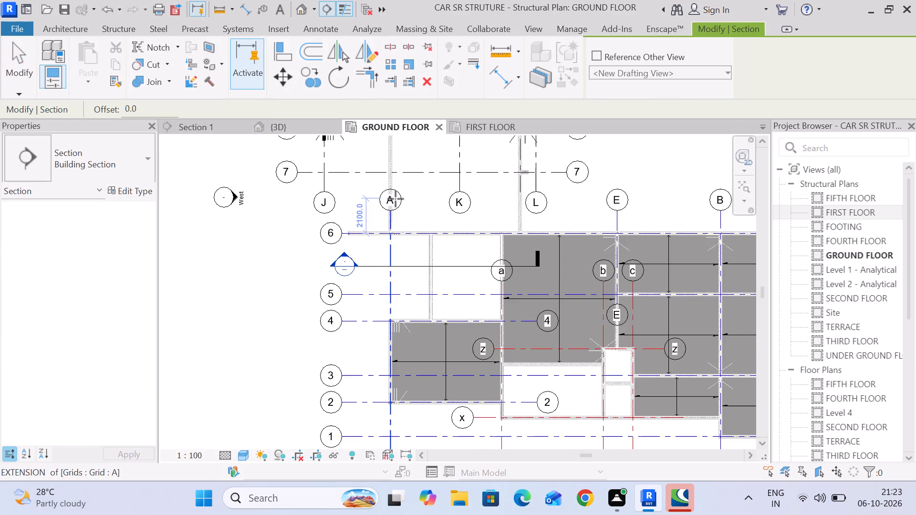
pyautogui.click(366, 158)
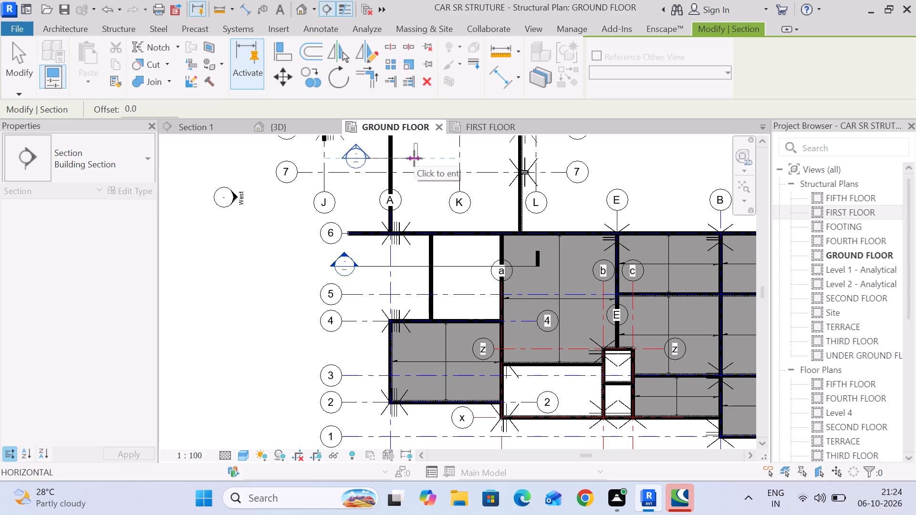
pyautogui.click(414, 158)
pyautogui.scroll(-3, 420, 192)
pyautogui.moveTo(420, 200); pyautogui.dragTo(429, 271, button='middle')
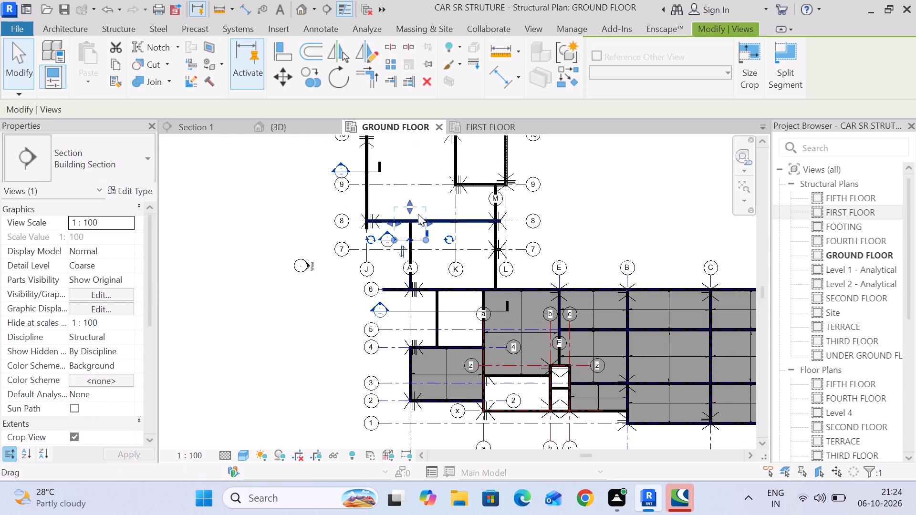
pyautogui.scroll(7, 416, 212)
pyautogui.moveTo(399, 201); pyautogui.dragTo(412, 264)
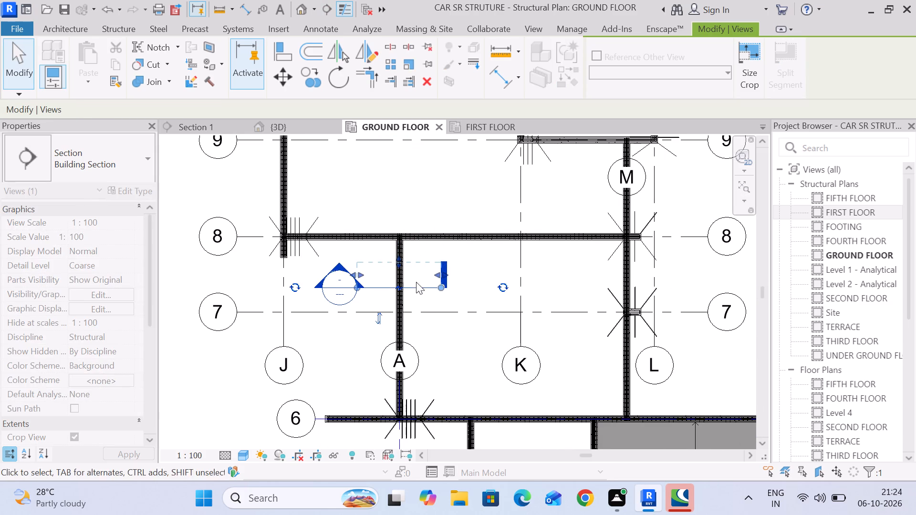
# Cut a short horizontal building section across the grid A beam between grids 3 and 4, with its view depth reduced to a shallow band.
pyautogui.moveTo(418, 298); pyautogui.dragTo(416, 215, button='middle')
pyautogui.scroll(-5, 416, 227)
pyautogui.moveTo(435, 340); pyautogui.dragTo(437, 217, button='middle')
pyautogui.scroll(7, 419, 272)
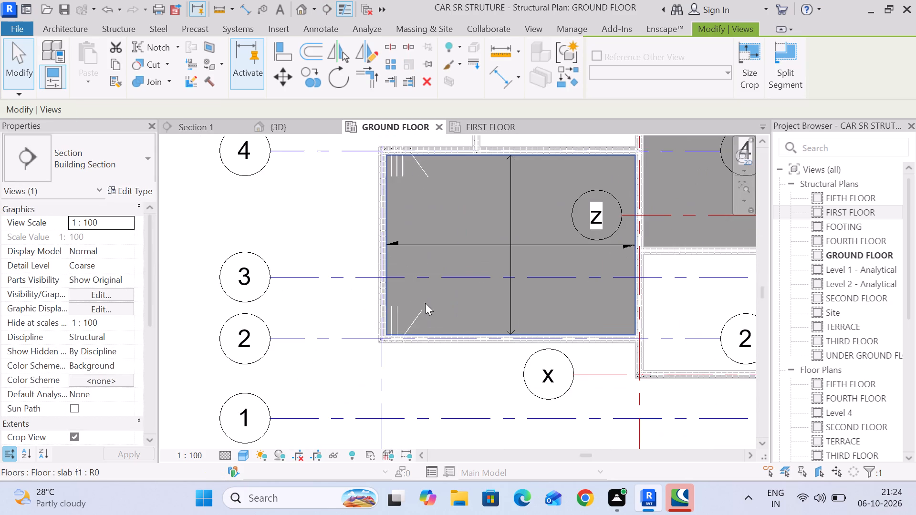
pyautogui.click(326, 9)
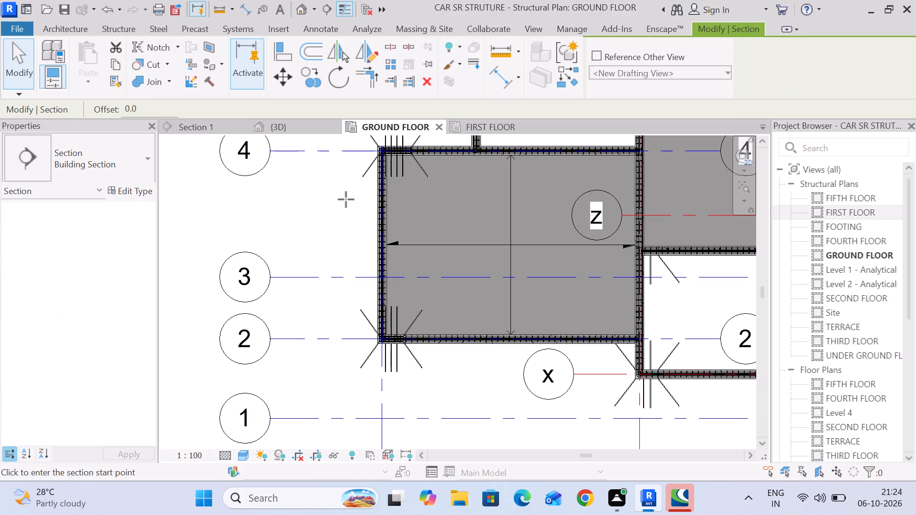
pyautogui.click(357, 235)
pyautogui.click(409, 235)
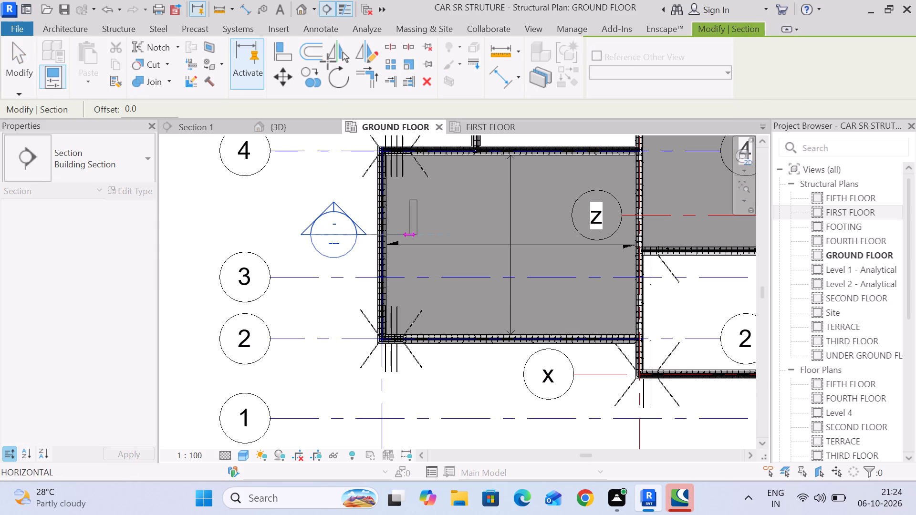
pyautogui.scroll(-1, 371, 206)
pyautogui.moveTo(380, 169); pyautogui.dragTo(382, 202)
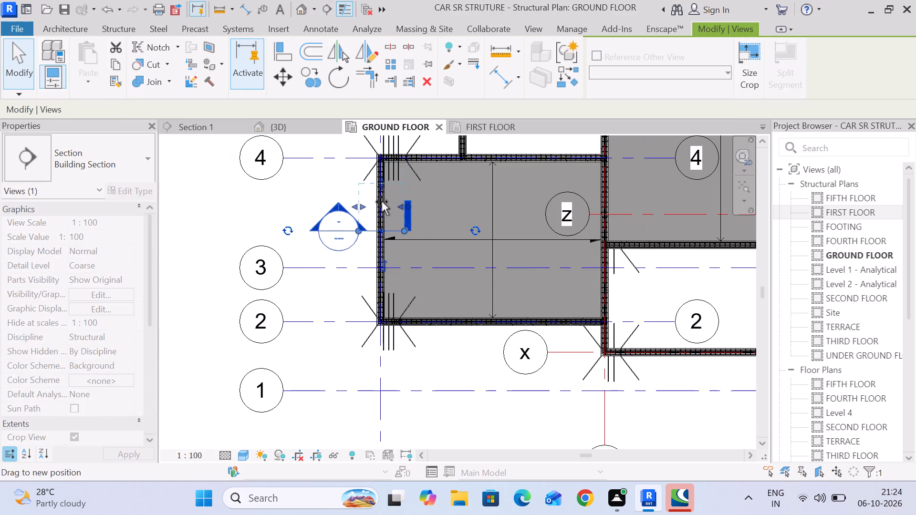
pyautogui.moveTo(382, 202); pyautogui.dragTo(382, 208)
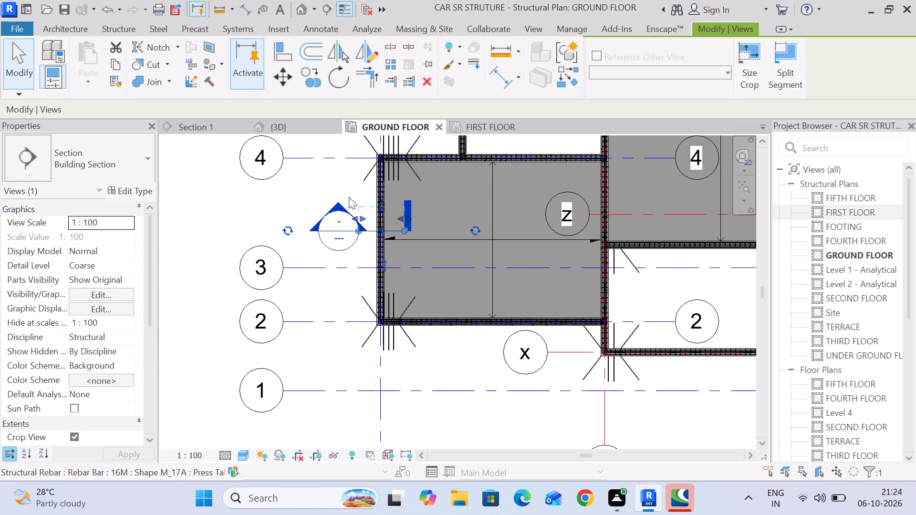
pyautogui.click(314, 185)
# Open the view of the section between grids 5 and 6 and examine its Ground Floor beam cross-sections.
pyautogui.scroll(-4, 314, 185)
pyautogui.moveTo(310, 190); pyautogui.dragTo(296, 297, button='middle')
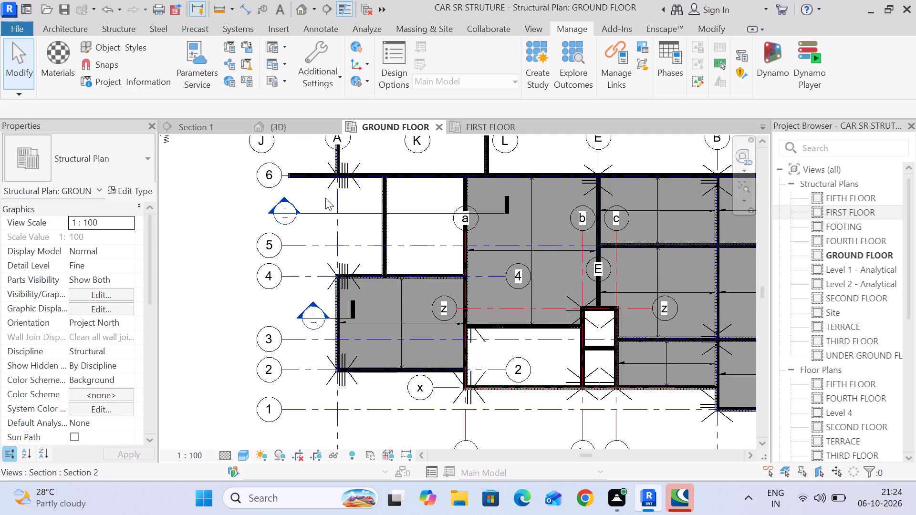
pyautogui.moveTo(325, 200); pyautogui.dragTo(317, 295, button='middle')
pyautogui.click(353, 308)
pyautogui.rightClick(352, 308)
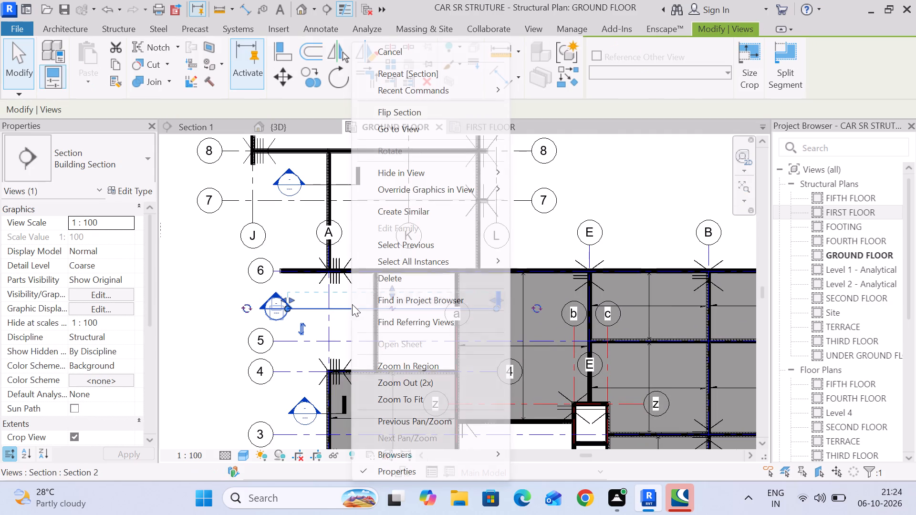
pyautogui.click(423, 134)
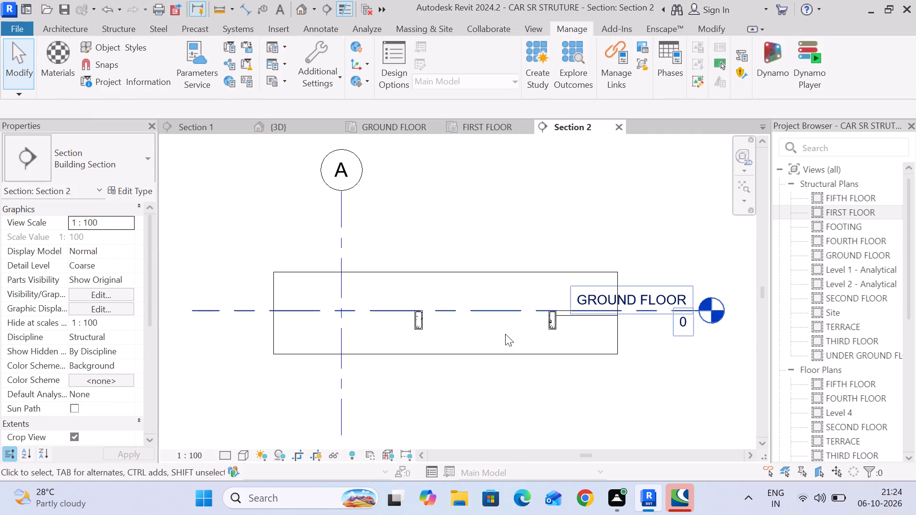
pyautogui.moveTo(505, 333); pyautogui.dragTo(462, 215, button='middle')
pyautogui.scroll(5, 369, 208)
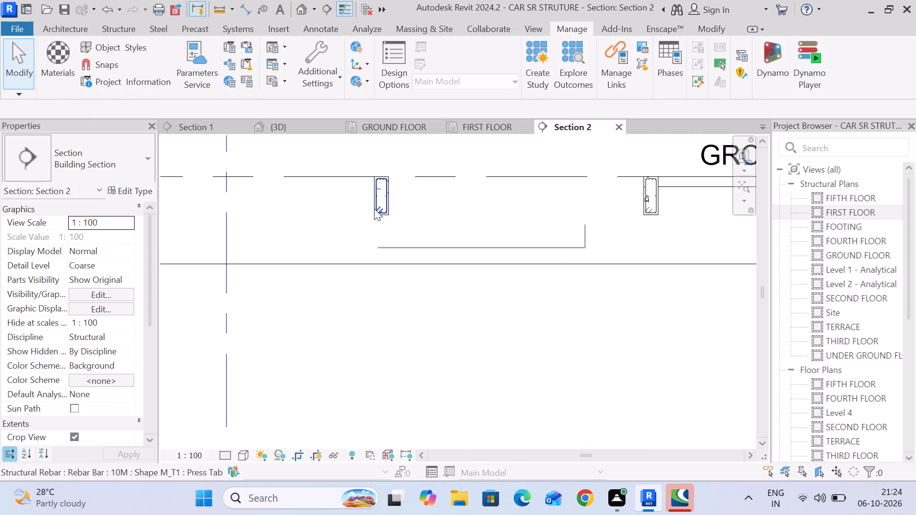
pyautogui.scroll(-3, 382, 215)
pyautogui.moveTo(381, 215); pyautogui.dragTo(445, 244, button='middle')
pyautogui.scroll(-3, 445, 244)
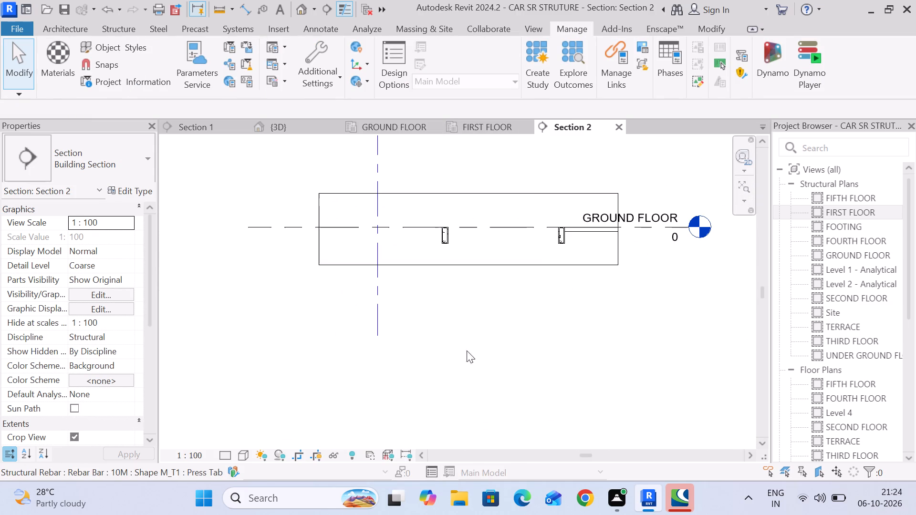
# Extend the Section 2 crop region downward past the FOOTING level and upward past the FIFTH FLOOR level.
pyautogui.click(376, 133)
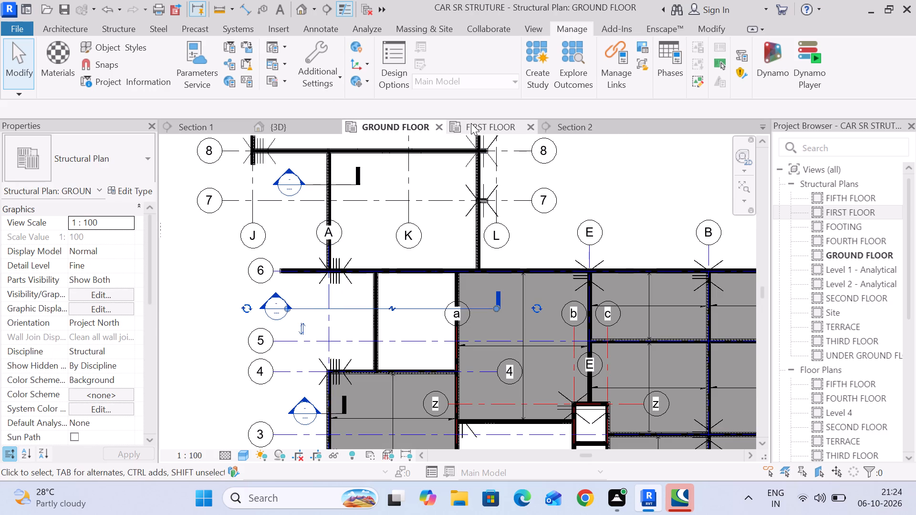
pyautogui.click(556, 127)
pyautogui.scroll(-5, 498, 252)
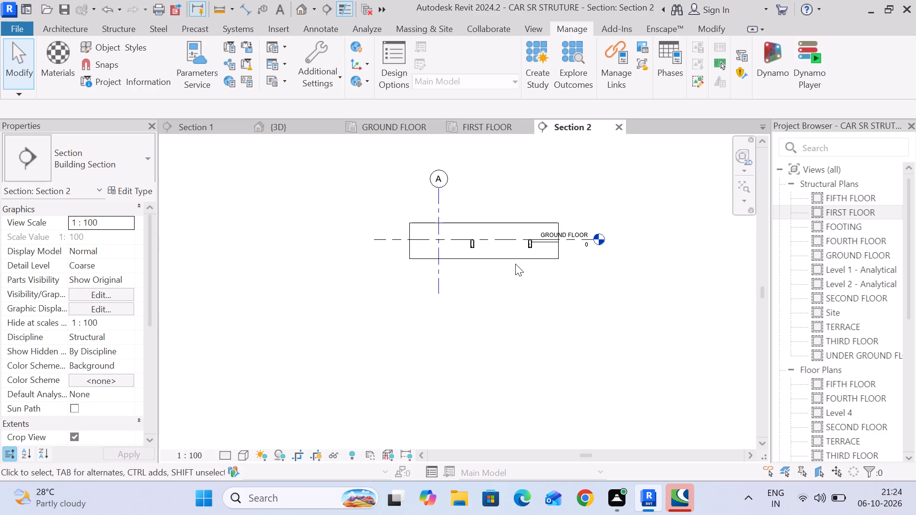
pyautogui.click(515, 262)
pyautogui.moveTo(480, 260); pyautogui.dragTo(521, 464)
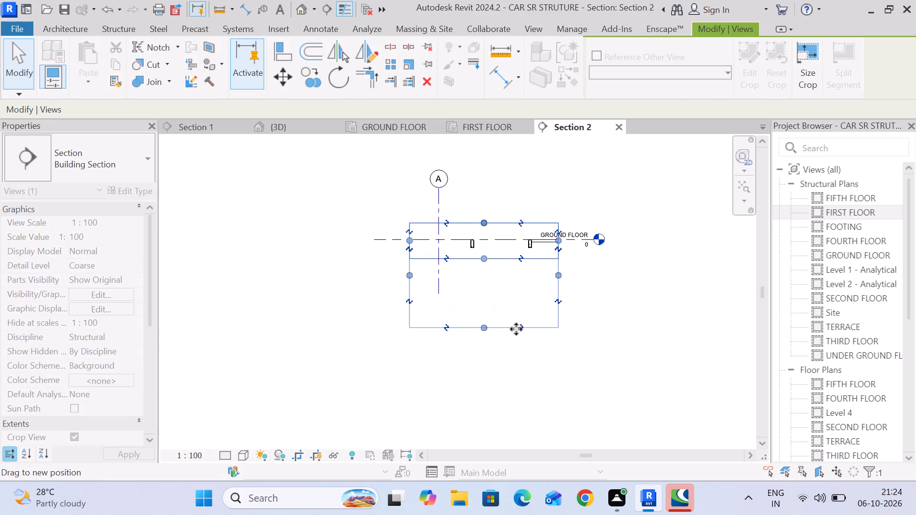
pyautogui.click(501, 377)
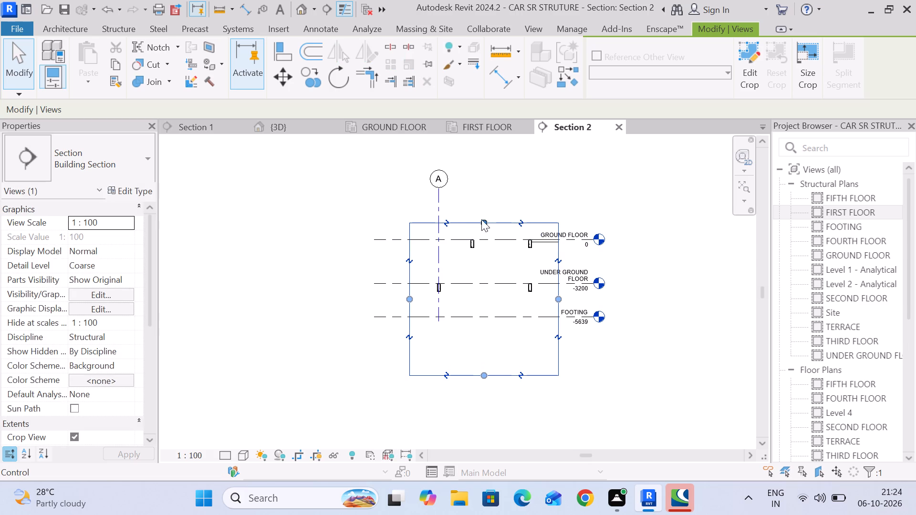
pyautogui.moveTo(487, 220); pyautogui.dragTo(493, 174)
pyautogui.scroll(-4, 498, 182)
pyautogui.moveTo(498, 188); pyautogui.dragTo(514, 340, button='middle')
pyautogui.moveTo(506, 330); pyautogui.dragTo(512, 222)
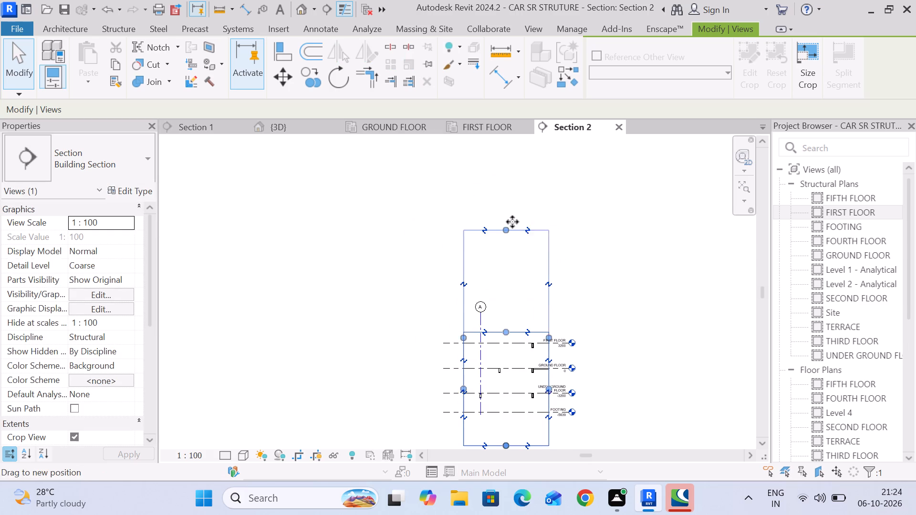
pyautogui.moveTo(512, 222); pyautogui.dragTo(513, 218)
pyautogui.click(630, 299)
# Examine the beam cross-sections at each level in Section 2, from FOOTING up to FIFTH FLOOR.
pyautogui.moveTo(638, 340); pyautogui.dragTo(651, 290, button='middle')
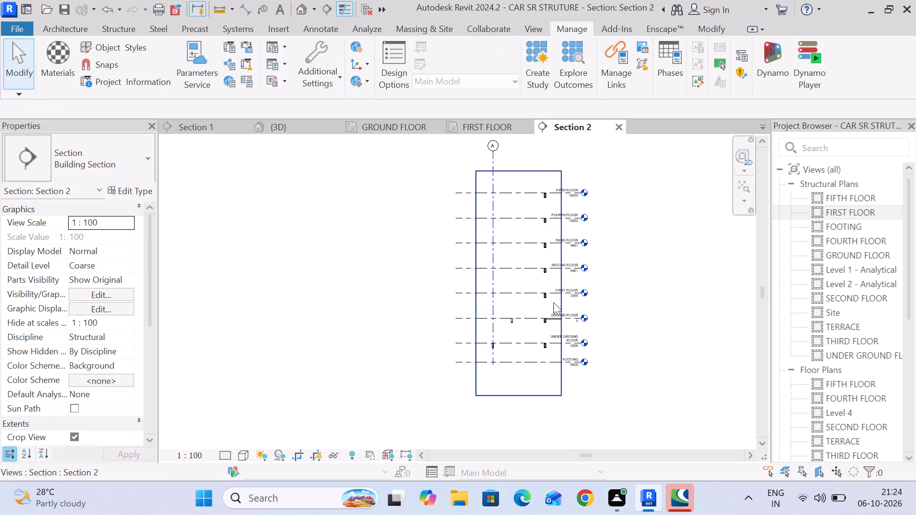
pyautogui.scroll(5, 513, 351)
pyautogui.scroll(6, 479, 295)
pyautogui.scroll(-4, 479, 295)
pyautogui.moveTo(479, 295); pyautogui.dragTo(487, 320, button='middle')
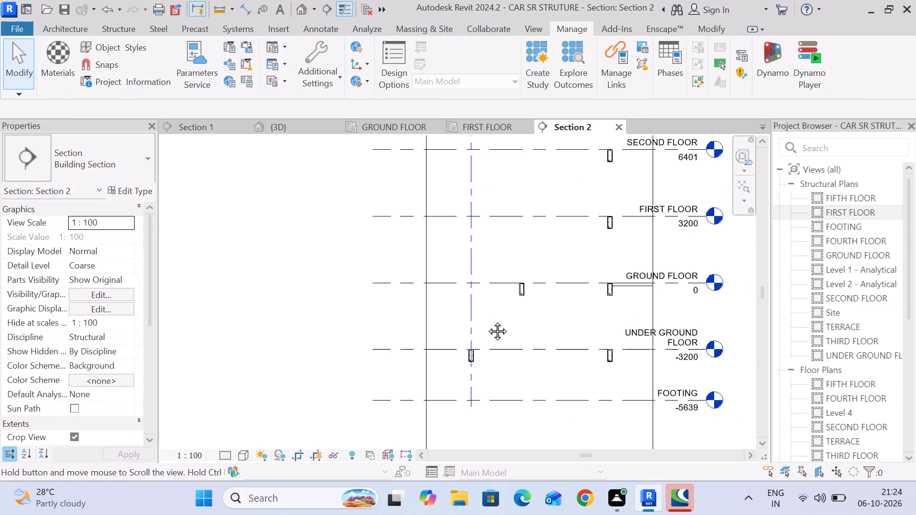
pyautogui.moveTo(487, 320); pyautogui.dragTo(491, 337, button='middle')
pyautogui.scroll(-7, 491, 337)
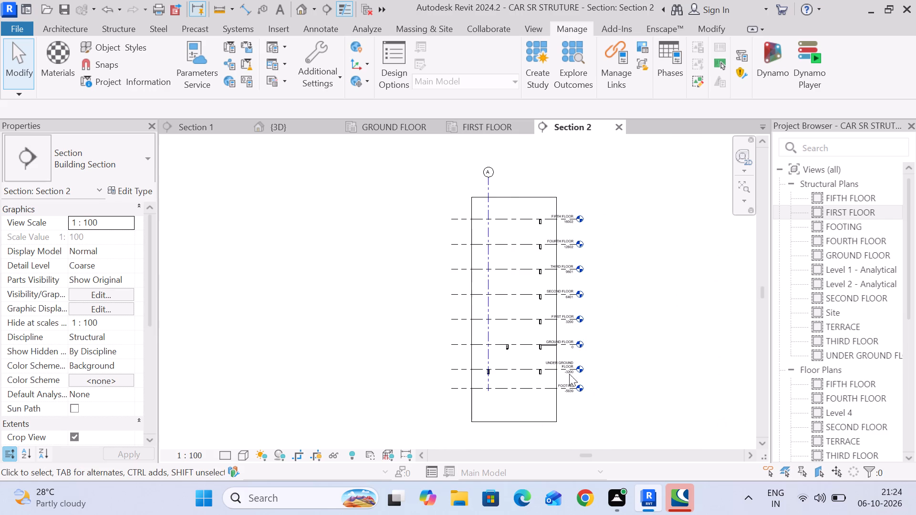
# Return to the GROUND FLOOR plan and open the view of the section between grids 7 and 8 at grid A.
pyautogui.click(467, 124)
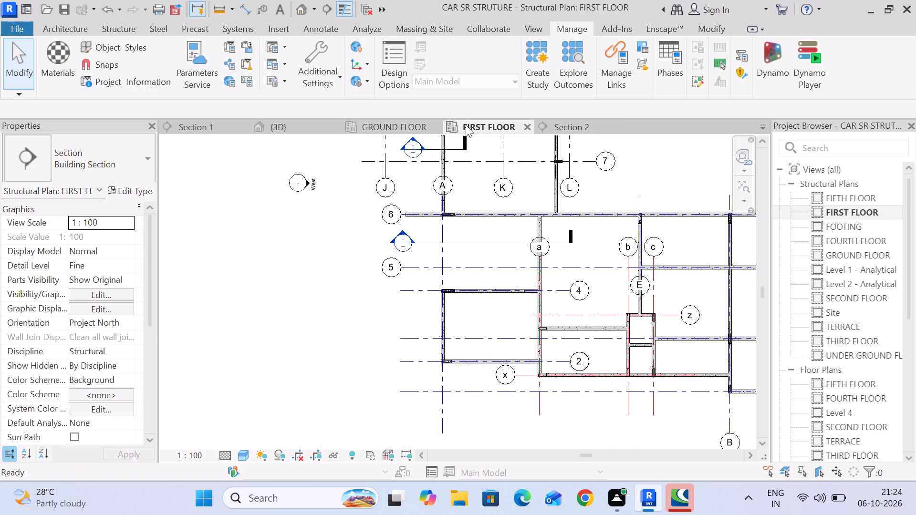
pyautogui.click(388, 131)
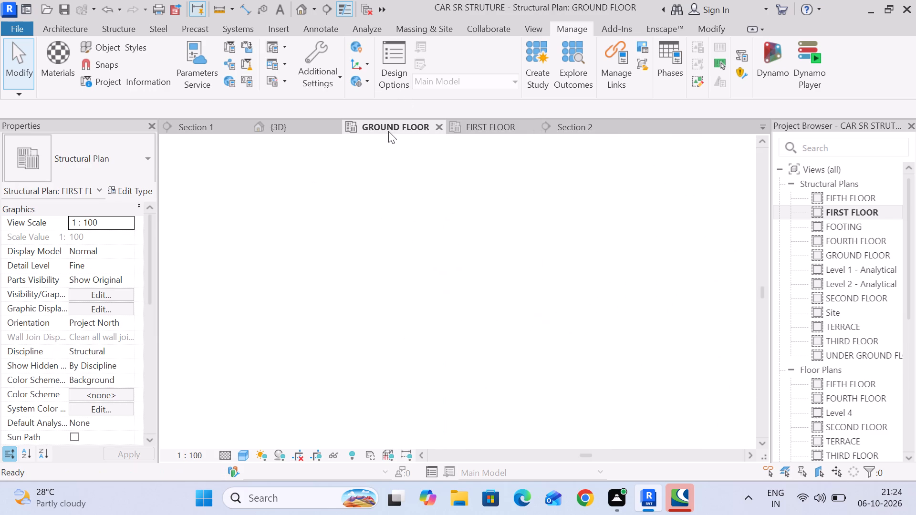
pyautogui.click(291, 122)
pyautogui.click(348, 127)
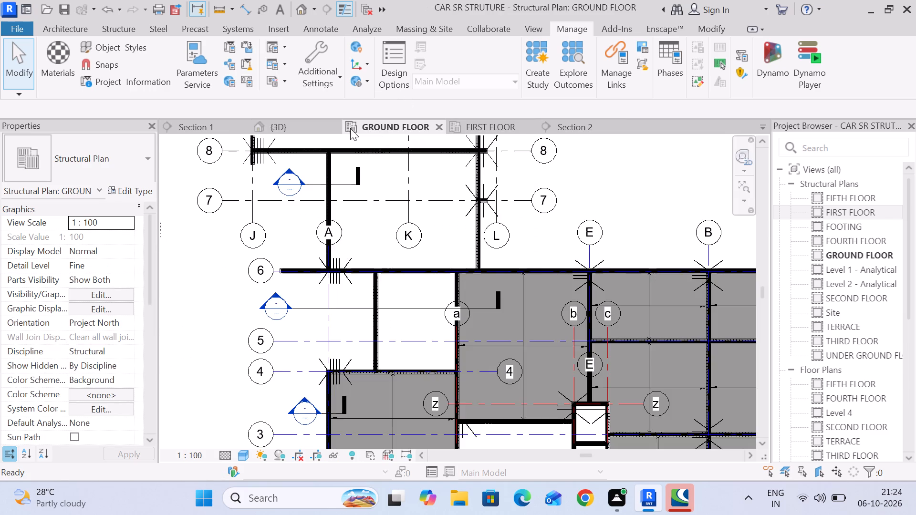
pyautogui.scroll(-4, 387, 181)
pyautogui.click(360, 186)
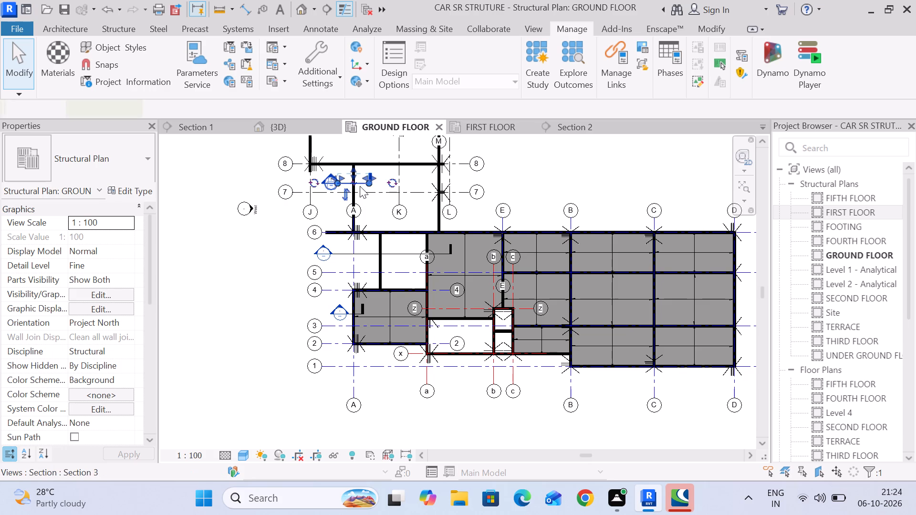
pyautogui.rightClick(520, 167)
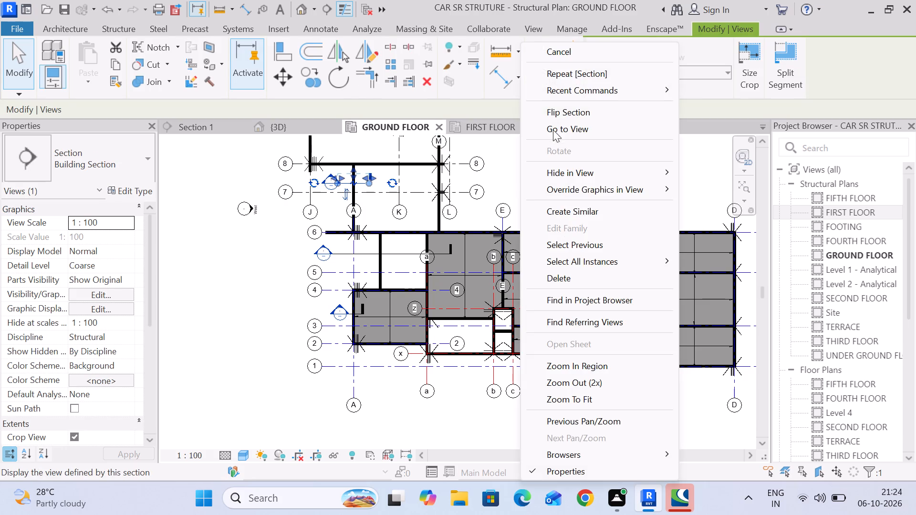
pyautogui.click(556, 125)
# Examine the stacked beam cross-sections in Section 3, focusing on the UNDER GROUND FLOOR, GROUND FLOOR and FIRST FLOOR beams.
pyautogui.scroll(4, 420, 376)
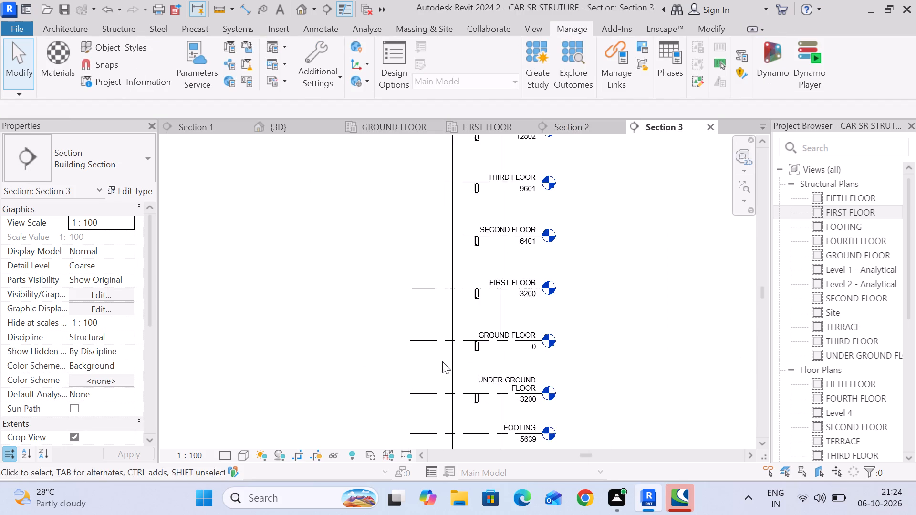
pyautogui.scroll(4, 468, 364)
pyautogui.moveTo(487, 367); pyautogui.dragTo(443, 260, button='middle')
pyautogui.scroll(1, 449, 250)
pyautogui.moveTo(449, 250); pyautogui.dragTo(396, 254, button='middle')
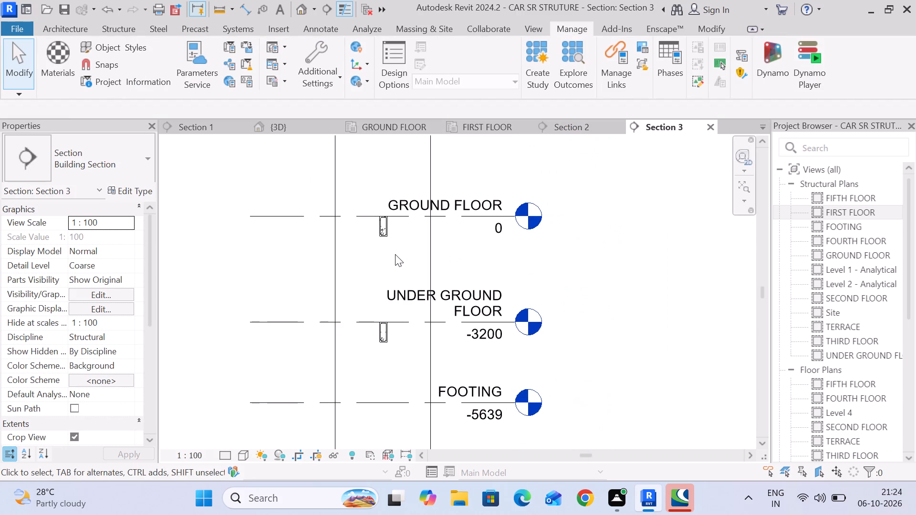
pyautogui.scroll(-5, 395, 254)
pyautogui.moveTo(393, 252); pyautogui.dragTo(390, 328, button='middle')
pyautogui.scroll(6, 385, 282)
pyautogui.moveTo(412, 274); pyautogui.dragTo(374, 210)
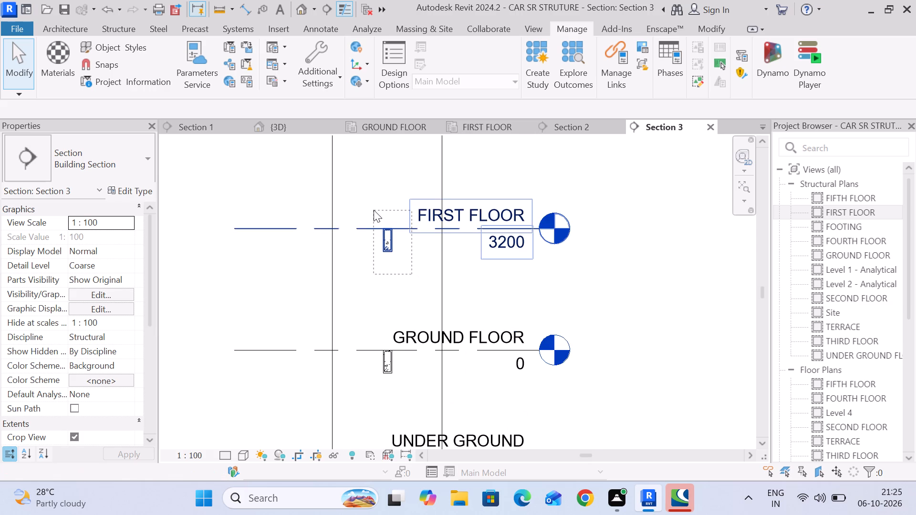
pyautogui.click(611, 156)
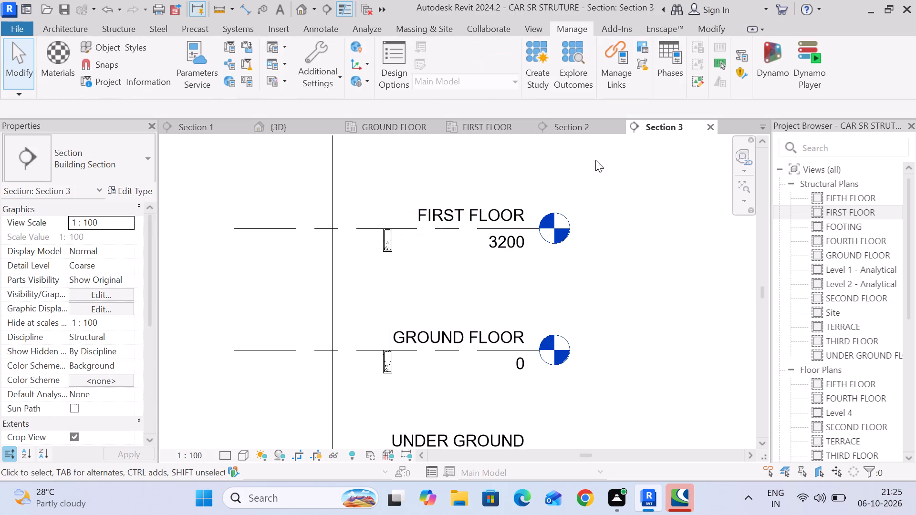
# Compare the beam cross-sections in Section 2 with the beam layout in the FIRST FLOOR and GROUND FLOOR plans.
pyautogui.click(562, 126)
pyautogui.scroll(5, 512, 367)
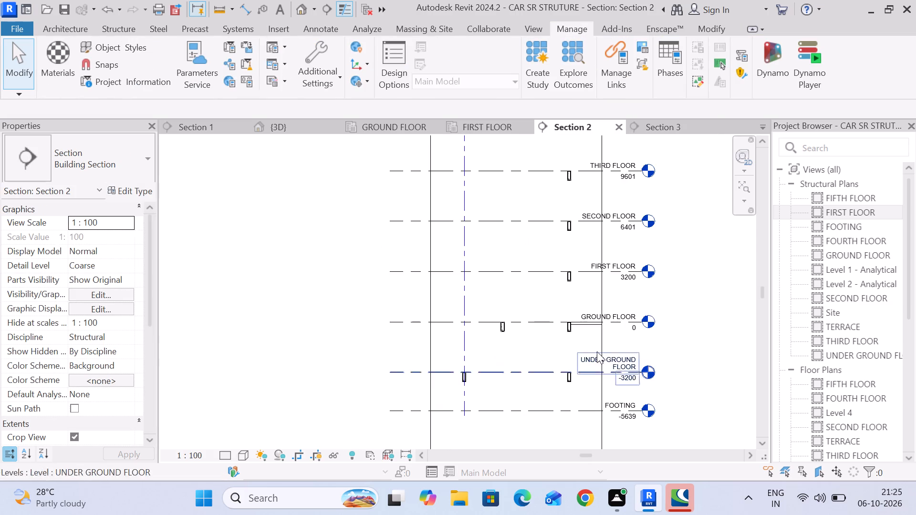
pyautogui.scroll(-3, 462, 277)
pyautogui.moveTo(459, 277); pyautogui.dragTo(372, 278, button='middle')
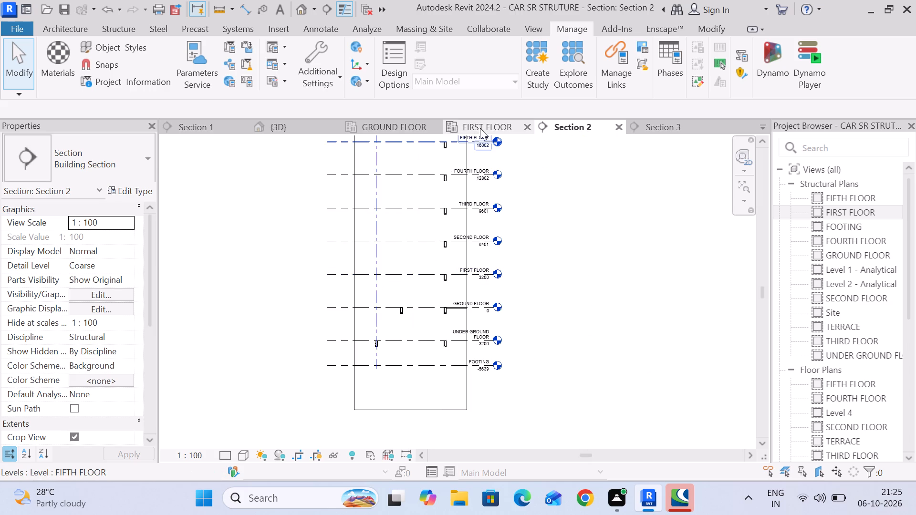
pyautogui.click(480, 128)
pyautogui.moveTo(485, 306); pyautogui.dragTo(407, 288, button='middle')
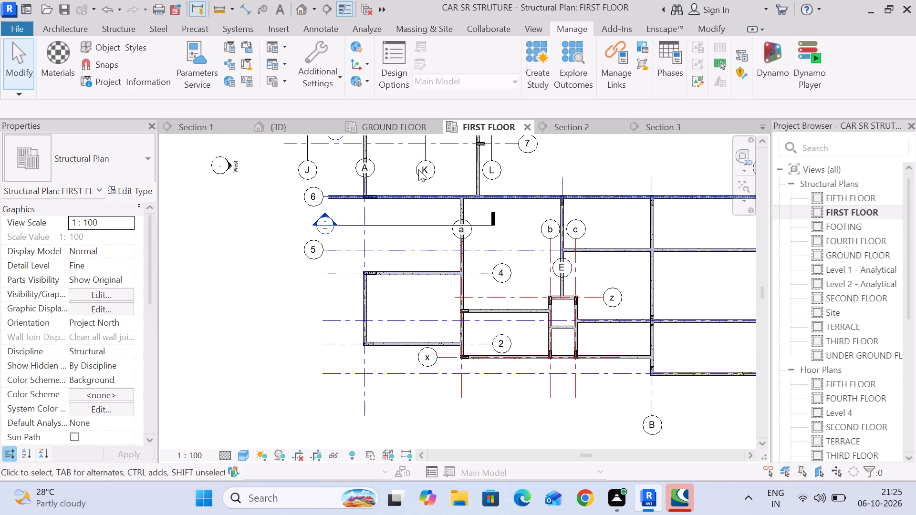
pyautogui.click(368, 125)
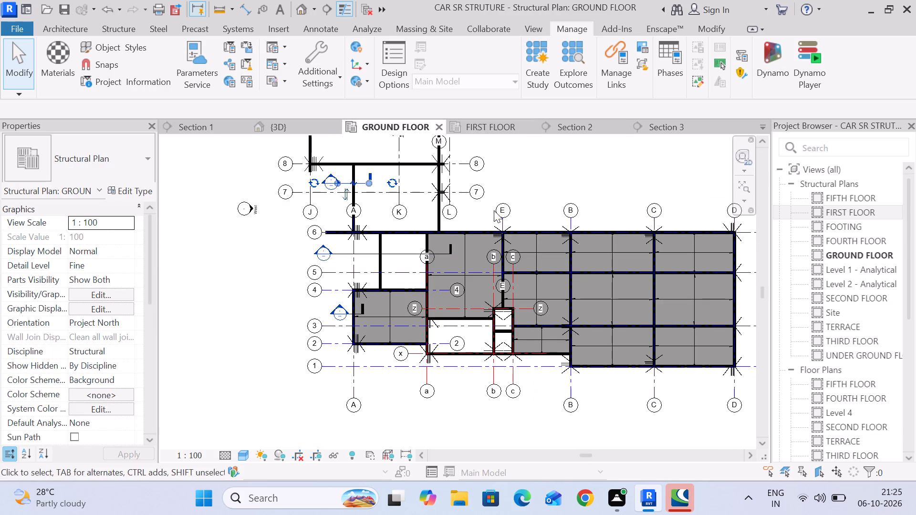
pyautogui.click(571, 123)
pyautogui.scroll(4, 401, 318)
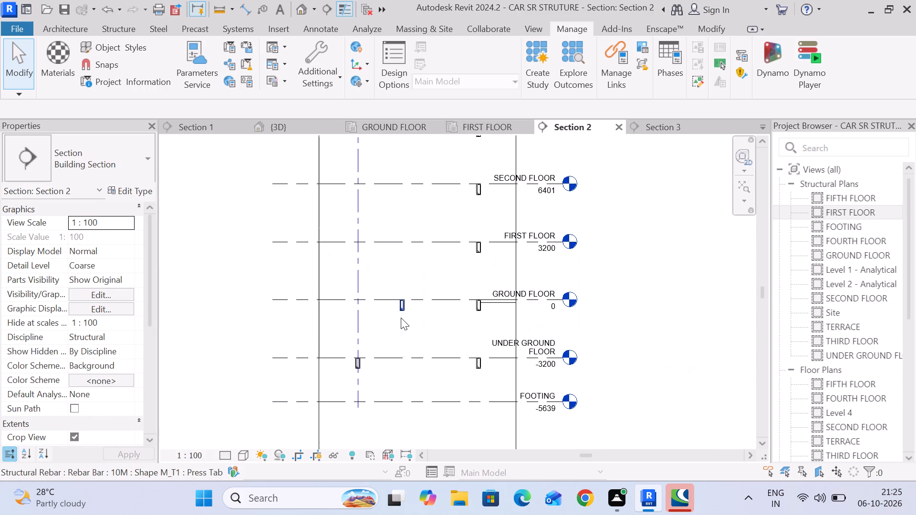
# Examine the beam cross-sections in Section 3 from FOOTING up to FIRST FLOOR, focusing on GROUND FLOOR and UNDER GROUND FLOOR.
pyautogui.click(653, 128)
pyautogui.scroll(-6, 543, 252)
pyautogui.moveTo(524, 289); pyautogui.dragTo(520, 227, button='middle')
pyautogui.scroll(3, 461, 253)
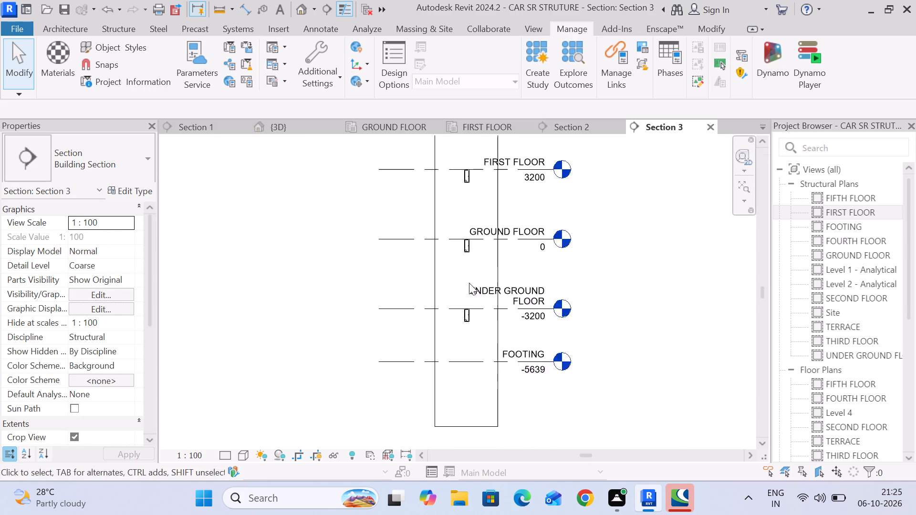
pyautogui.scroll(4, 469, 283)
pyautogui.moveTo(493, 210); pyautogui.dragTo(454, 249, button='middle')
pyautogui.scroll(-5, 449, 288)
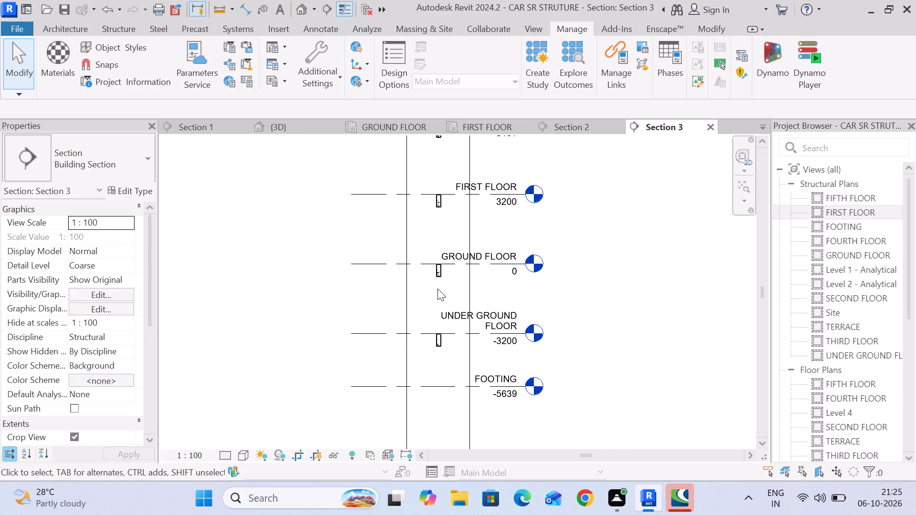
pyautogui.scroll(6, 445, 287)
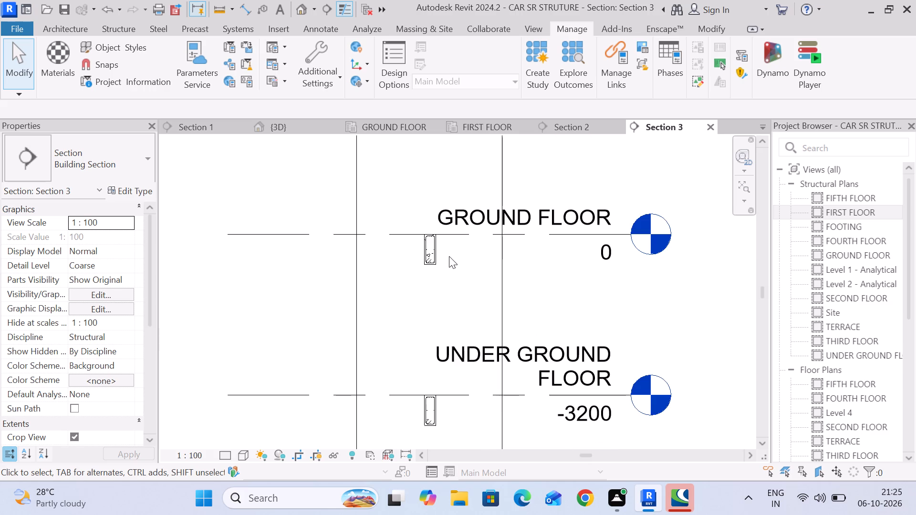
pyautogui.moveTo(449, 255); pyautogui.dragTo(412, 280, button='middle')
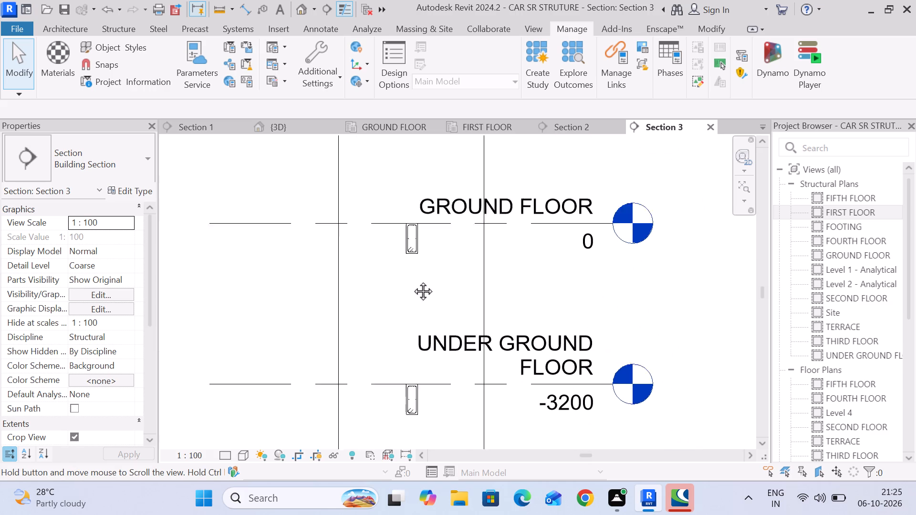
# Delete all Structural Rebar from the FIRST FLOOR beam in Section 3, filtering out the level and framing.
pyautogui.moveTo(412, 280); pyautogui.dragTo(394, 377, button='middle')
pyautogui.scroll(6, 389, 253)
pyautogui.moveTo(399, 260); pyautogui.dragTo(437, 397, button='middle')
pyautogui.moveTo(441, 370); pyautogui.dragTo(356, 230)
pyautogui.click(609, 67)
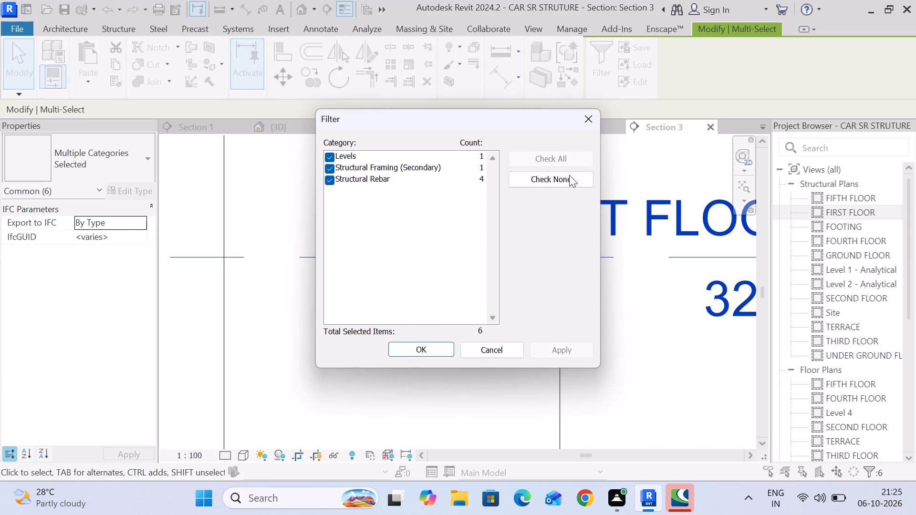
pyautogui.click(557, 182)
pyautogui.moveTo(329, 177); pyautogui.dragTo(329, 183)
pyautogui.click(406, 349)
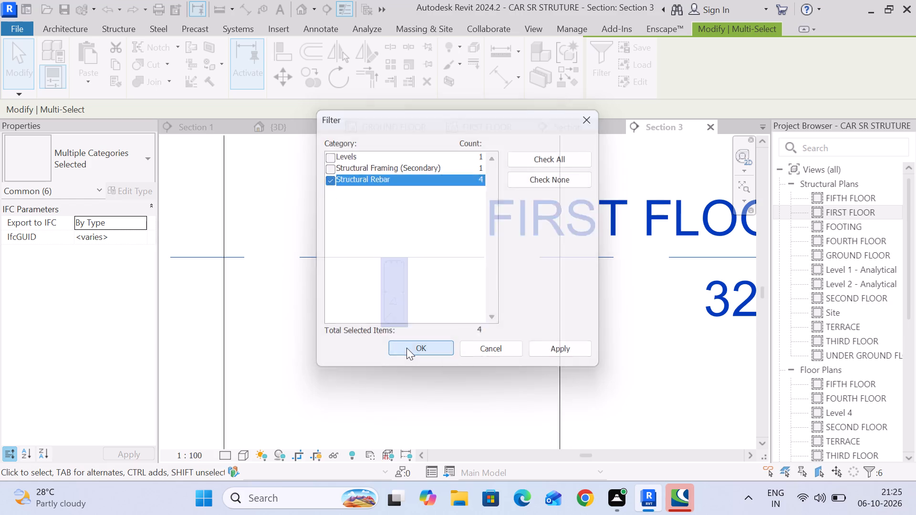
pyautogui.press('Delete')
# Delete only the Structural Rebar from the SECOND FLOOR beam in Section 3, keeping the framing and level.
pyautogui.scroll(-3, 402, 176)
pyautogui.moveTo(402, 181); pyautogui.dragTo(425, 392, button='middle')
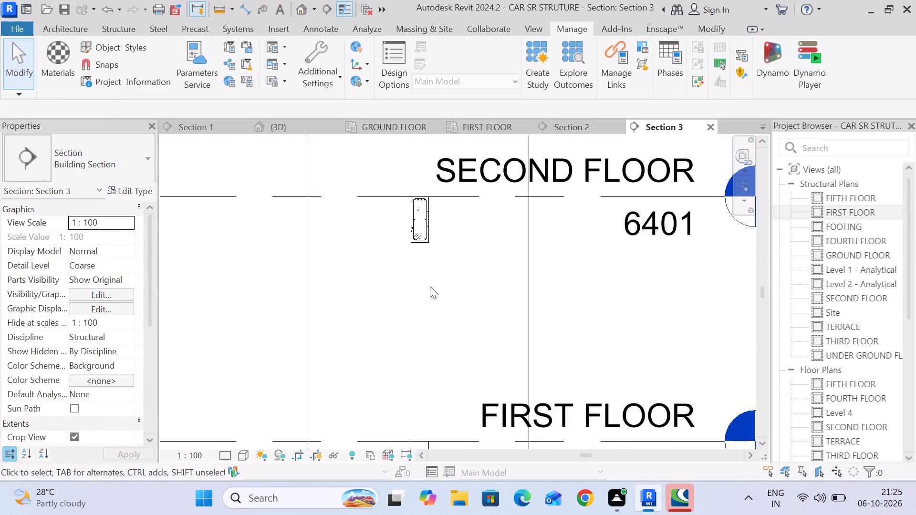
pyautogui.scroll(3, 430, 286)
pyautogui.moveTo(433, 299); pyautogui.dragTo(433, 386, button='middle')
pyautogui.moveTo(454, 373); pyautogui.dragTo(360, 183)
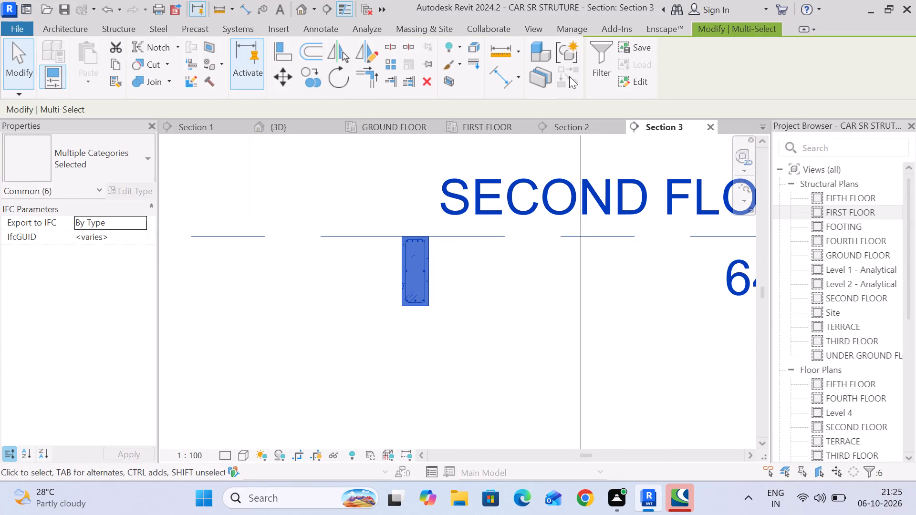
pyautogui.click(604, 67)
pyautogui.click(564, 183)
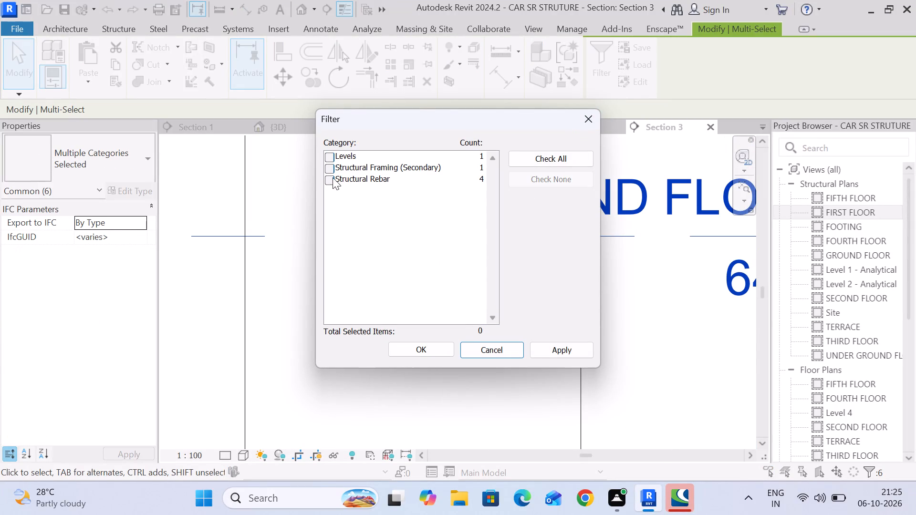
pyautogui.click(328, 177)
pyautogui.click(424, 347)
pyautogui.press('Delete')
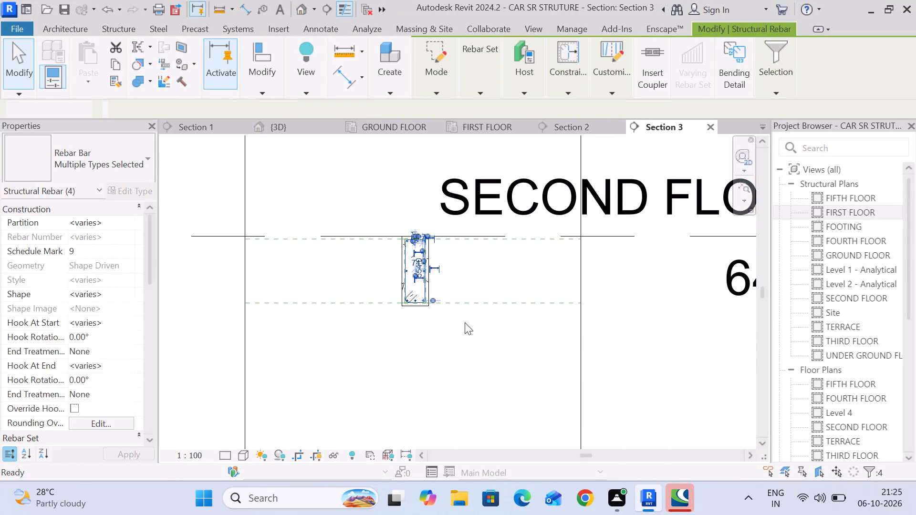
# Delete only the Structural Rebar from the THIRD FLOOR beam in Section 3, keeping the framing and level.
pyautogui.scroll(-4, 465, 322)
pyautogui.moveTo(461, 329); pyautogui.dragTo(458, 418, button='middle')
pyautogui.moveTo(435, 215); pyautogui.dragTo(432, 308, button='middle')
pyautogui.scroll(4, 432, 308)
pyautogui.moveTo(467, 325); pyautogui.dragTo(413, 184)
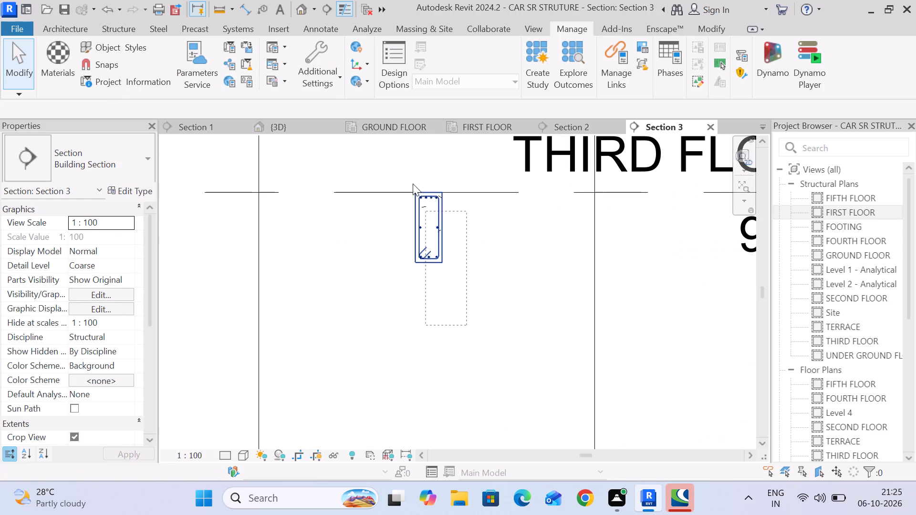
pyautogui.moveTo(413, 184); pyautogui.dragTo(404, 159)
pyautogui.click(596, 59)
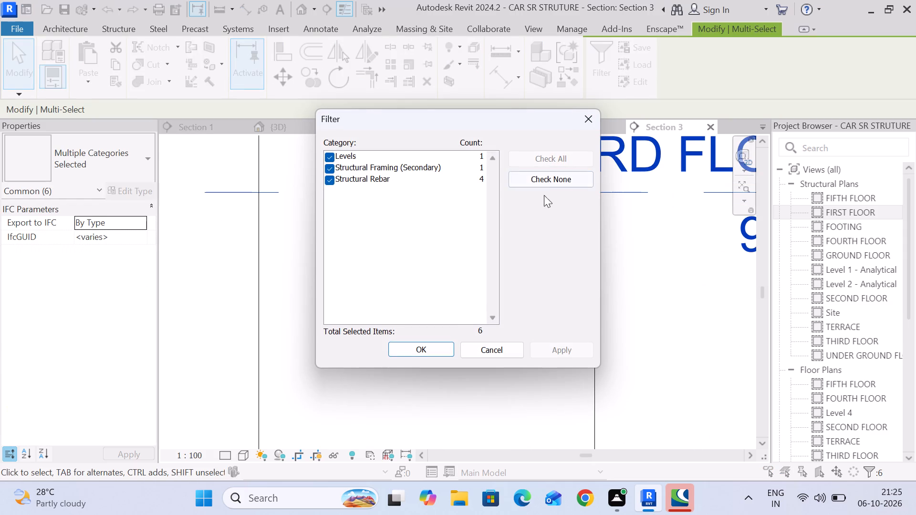
pyautogui.click(544, 175)
pyautogui.click(333, 176)
pyautogui.click(412, 347)
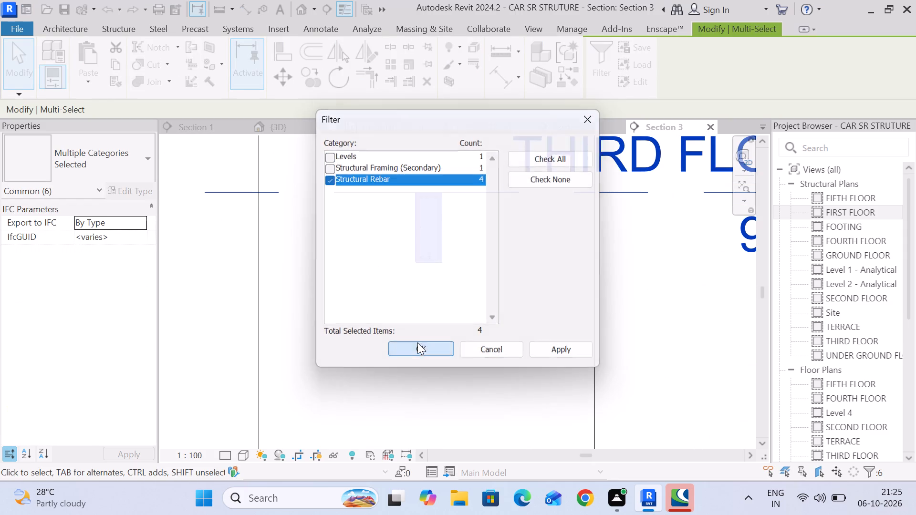
pyautogui.scroll(-3, 492, 299)
pyautogui.moveTo(492, 297); pyautogui.dragTo(473, 372, button='middle')
pyautogui.press('Delete')
# Delete only the Structural Rebar from the FOURTH FLOOR beam in Section 3, keeping the framing and level.
pyautogui.moveTo(480, 206); pyautogui.dragTo(448, 404, button='middle')
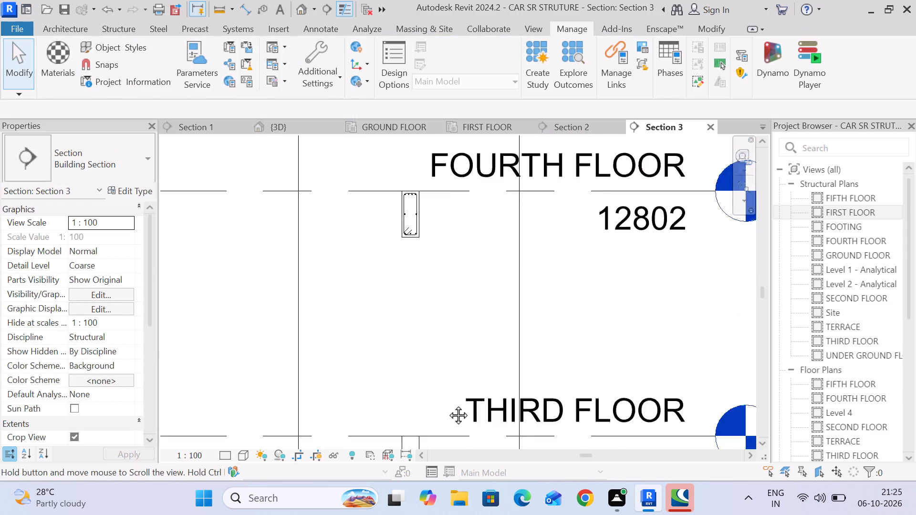
pyautogui.moveTo(448, 404); pyautogui.dragTo(447, 406, button='middle')
pyautogui.moveTo(439, 376); pyautogui.dragTo(361, 241)
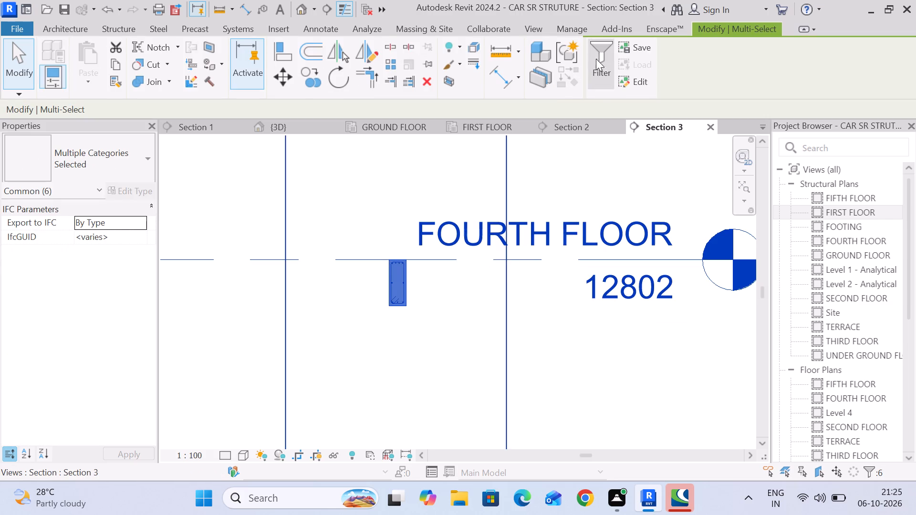
pyautogui.click(597, 57)
pyautogui.click(568, 174)
pyautogui.click(332, 180)
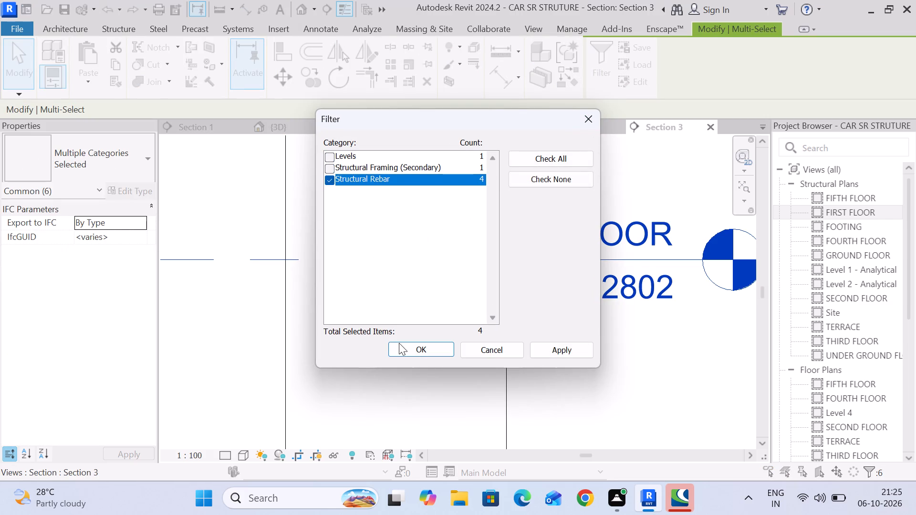
pyautogui.click(400, 345)
pyautogui.press('Delete')
# Delete only the Structural Rebar from the FIFTH FLOOR beam in Section 3, keeping the framing and level.
pyautogui.scroll(-4, 433, 282)
pyautogui.moveTo(425, 236); pyautogui.dragTo(421, 406, button='middle')
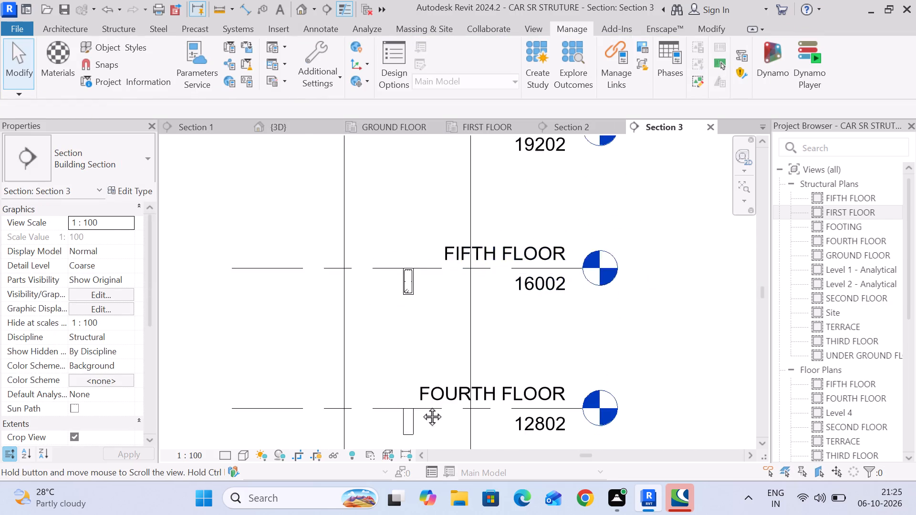
pyautogui.moveTo(421, 406); pyautogui.dragTo(421, 409, button='middle')
pyautogui.scroll(4, 419, 364)
pyautogui.moveTo(433, 367); pyautogui.dragTo(370, 231)
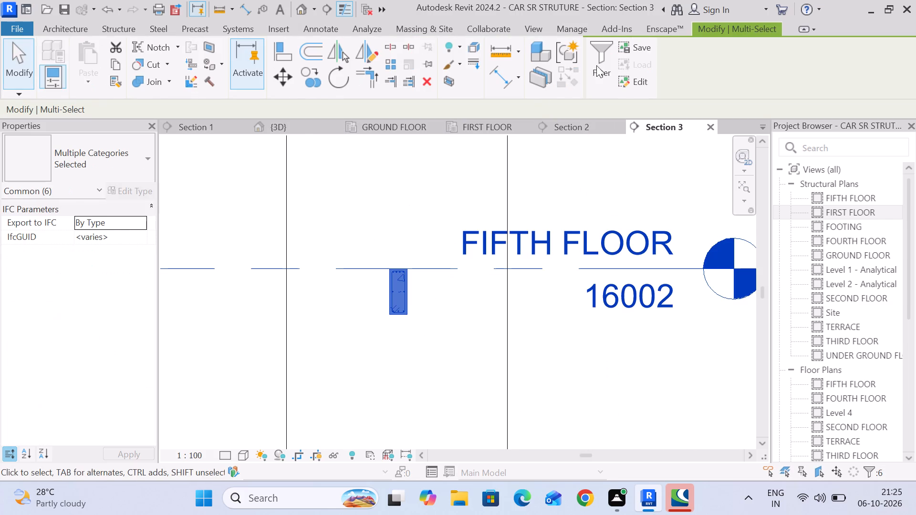
pyautogui.click(603, 58)
pyautogui.click(559, 181)
pyautogui.click(321, 177)
pyautogui.click(329, 177)
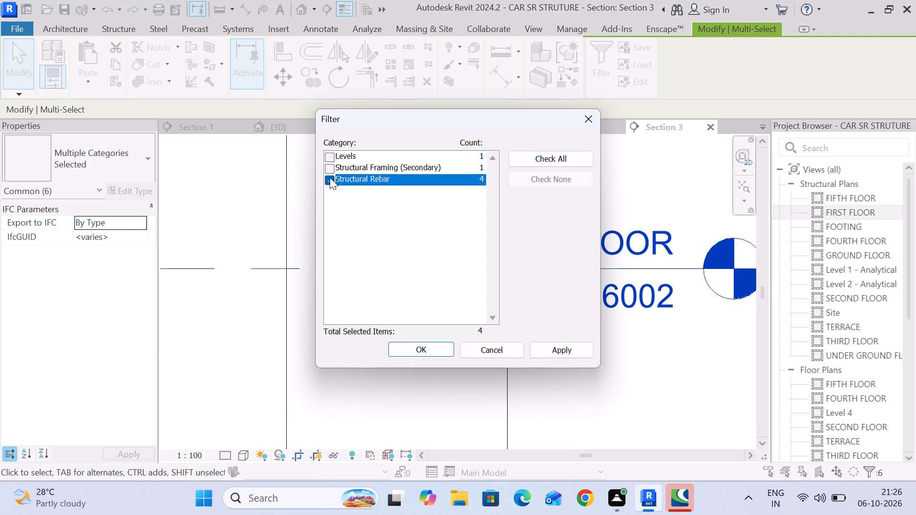
pyautogui.click(421, 359)
pyautogui.click(421, 350)
pyautogui.scroll(-3, 438, 332)
pyautogui.moveTo(438, 331); pyautogui.dragTo(437, 373, button='middle')
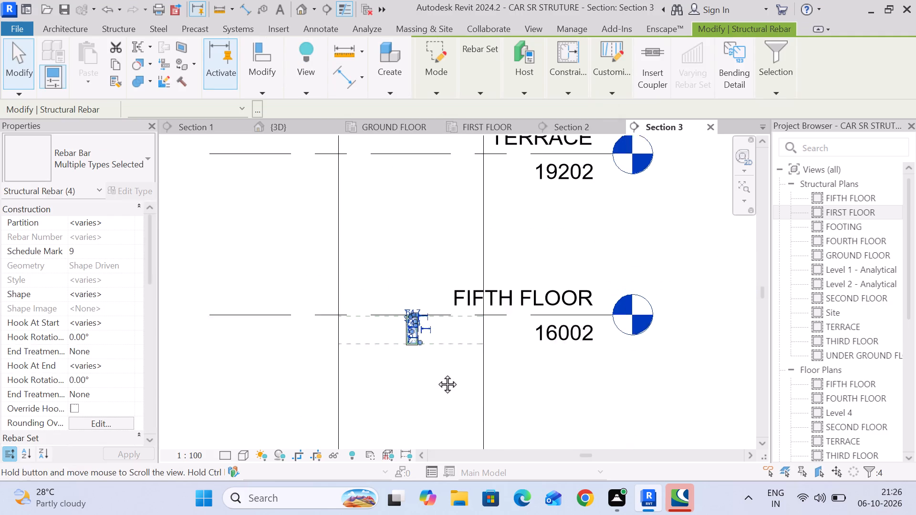
pyautogui.moveTo(437, 373); pyautogui.dragTo(437, 377, button='middle')
pyautogui.press('Delete')
# Review the beam cross-sections at all levels in Section 3, and compare them with those in Section 2.
pyautogui.scroll(-5, 436, 259)
pyautogui.moveTo(439, 264); pyautogui.dragTo(440, 214, button='middle')
pyautogui.scroll(-6, 442, 217)
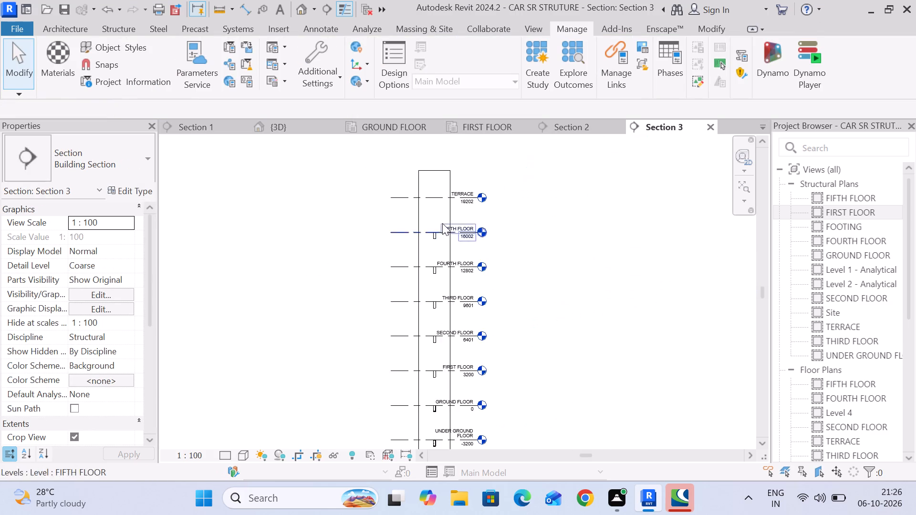
pyautogui.moveTo(461, 330); pyautogui.dragTo(489, 220, button='middle')
pyautogui.scroll(6, 467, 314)
pyautogui.moveTo(464, 315); pyautogui.dragTo(464, 243, button='middle')
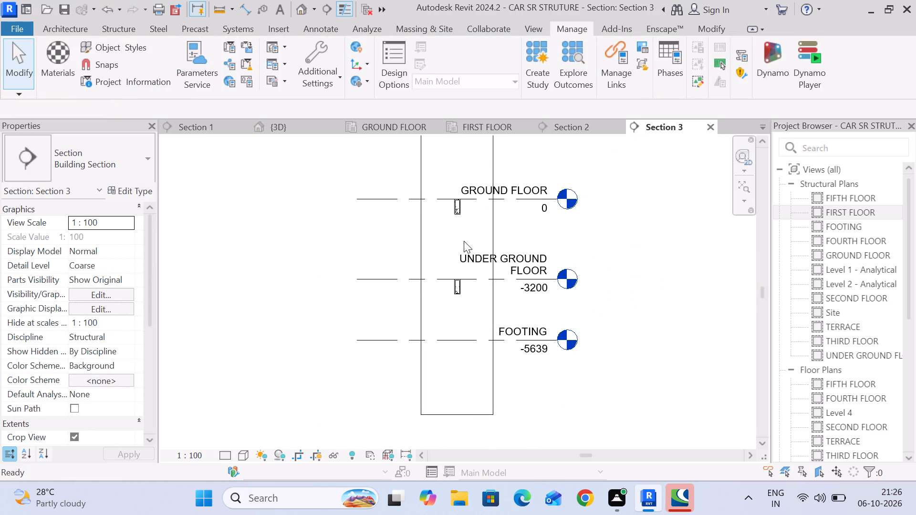
pyautogui.click(562, 124)
pyautogui.scroll(-1, 572, 197)
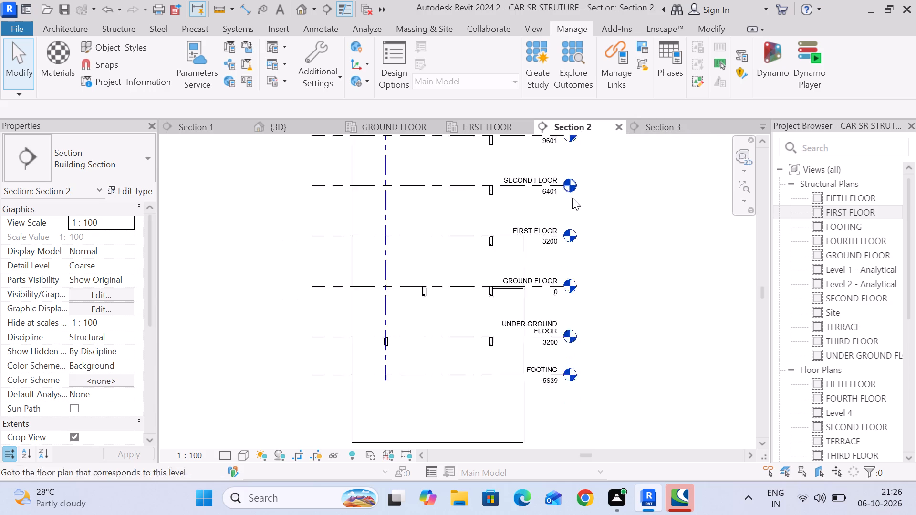
pyautogui.scroll(-2, 572, 198)
pyautogui.moveTo(572, 199); pyautogui.dragTo(589, 282, button='middle')
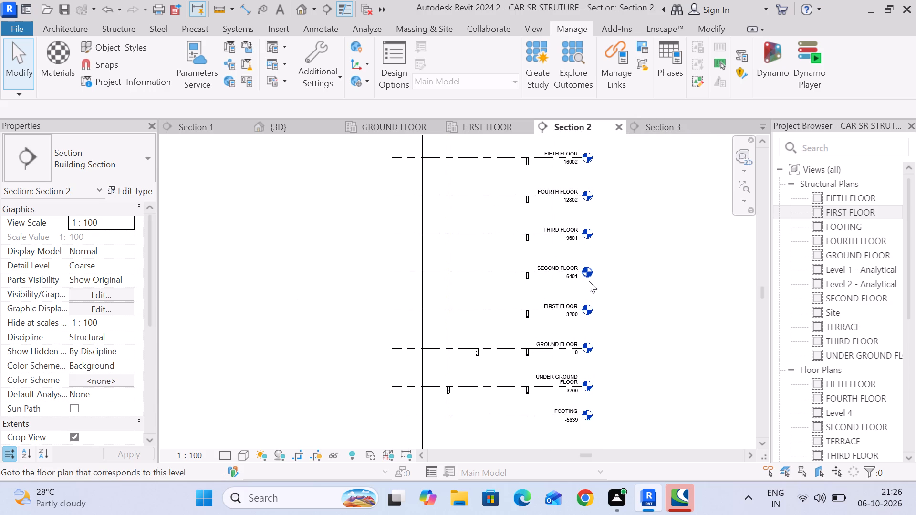
pyautogui.scroll(-3, 590, 269)
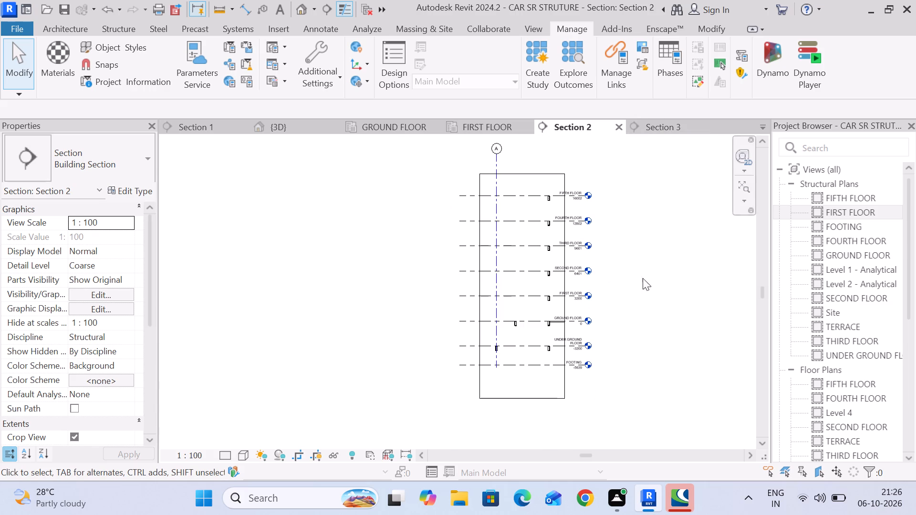
pyautogui.moveTo(661, 271); pyautogui.dragTo(644, 254, button='middle')
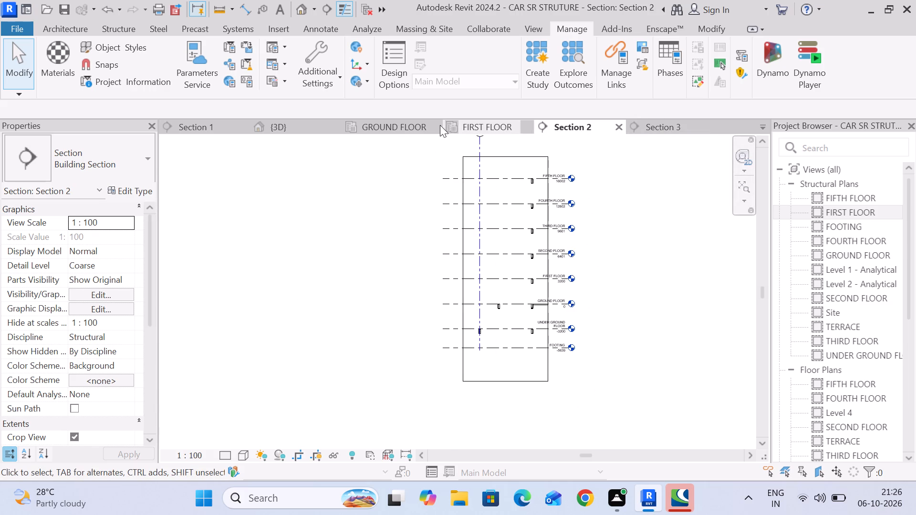
# Examine the beam along grid A between grids 2 and 6 on the GROUND FLOOR and UNDER GROUND FLOOR structural plans.
pyautogui.click(400, 127)
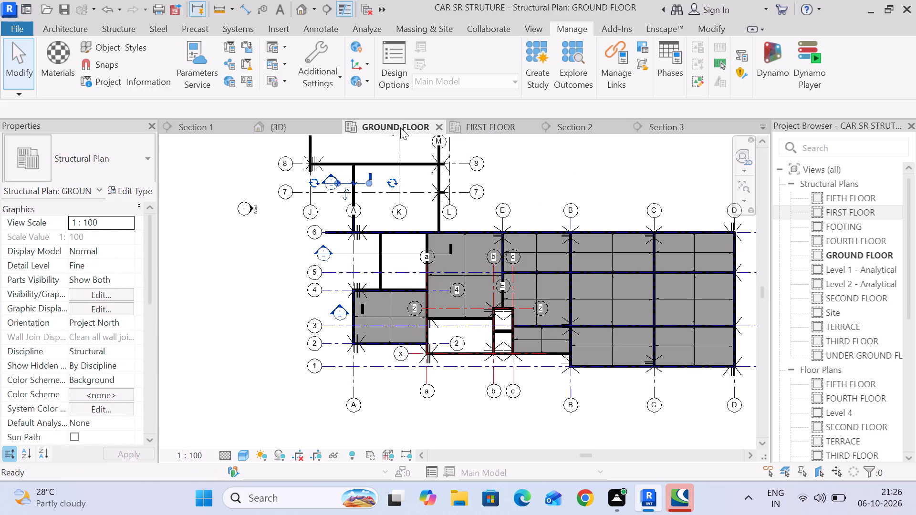
pyautogui.scroll(5, 354, 294)
pyautogui.moveTo(384, 313); pyautogui.dragTo(468, 329, button='middle')
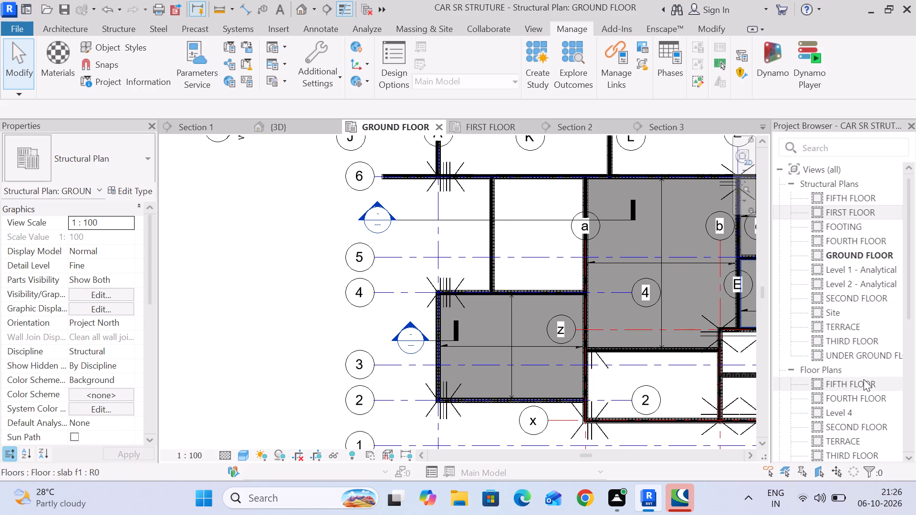
pyautogui.doubleClick(861, 359)
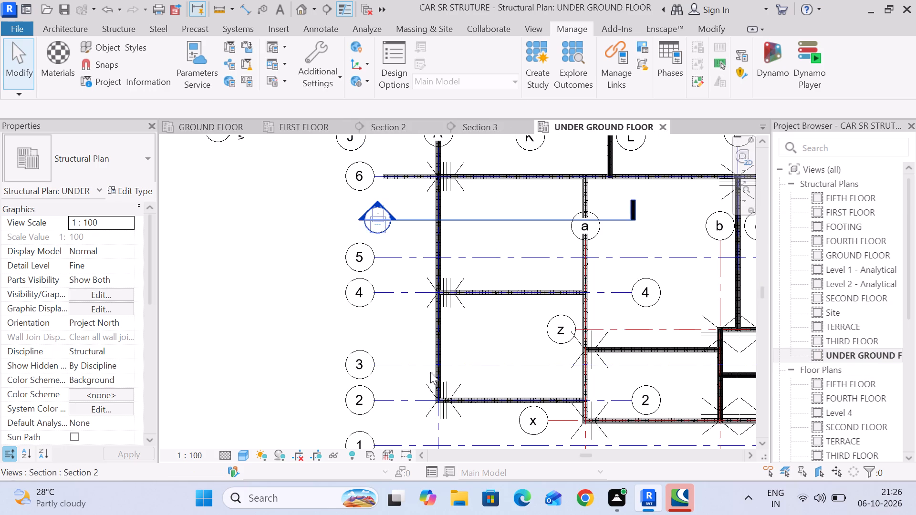
pyautogui.scroll(6, 442, 236)
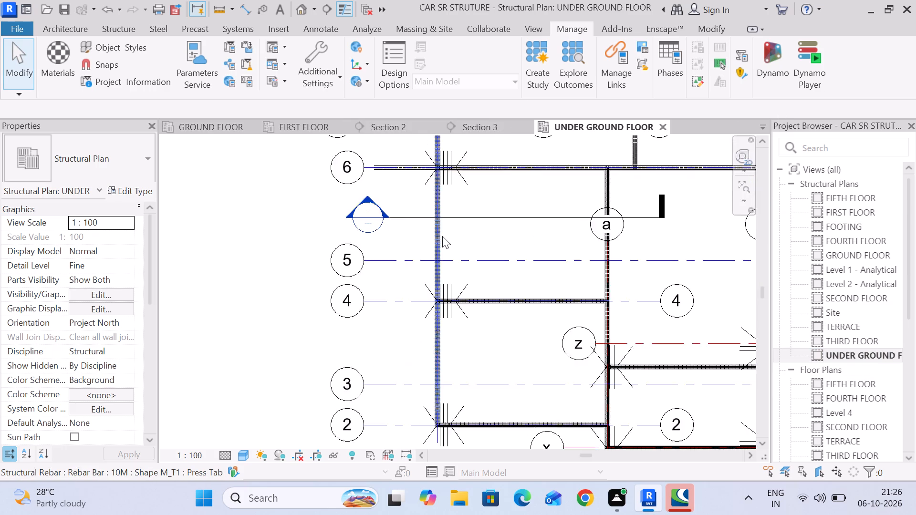
pyautogui.scroll(6, 442, 236)
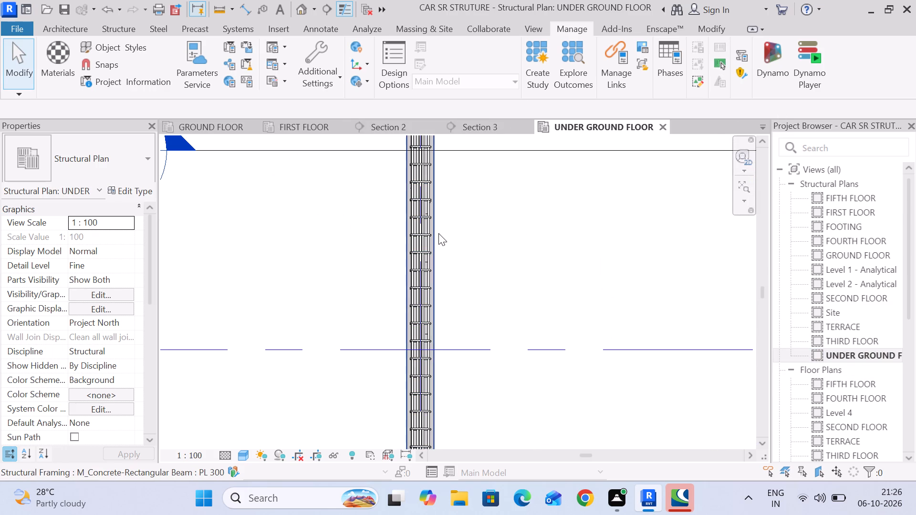
pyautogui.scroll(7, 442, 233)
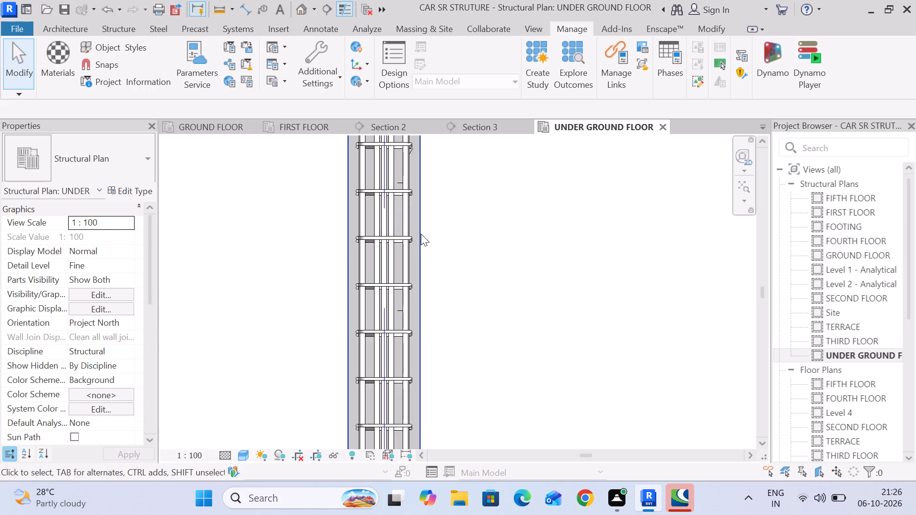
pyautogui.click(421, 234)
pyautogui.scroll(-20, 437, 234)
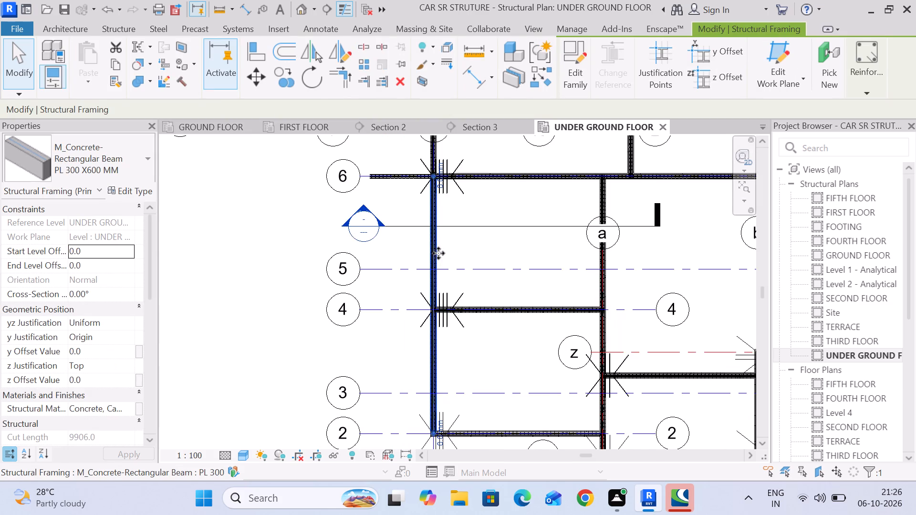
pyautogui.scroll(-2, 438, 253)
pyautogui.moveTo(483, 263); pyautogui.dragTo(503, 245, button='middle')
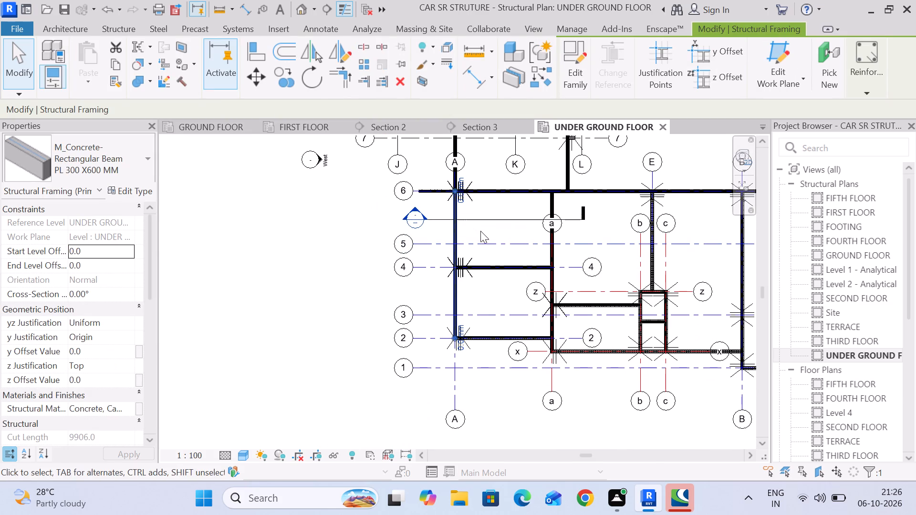
pyautogui.scroll(4, 467, 255)
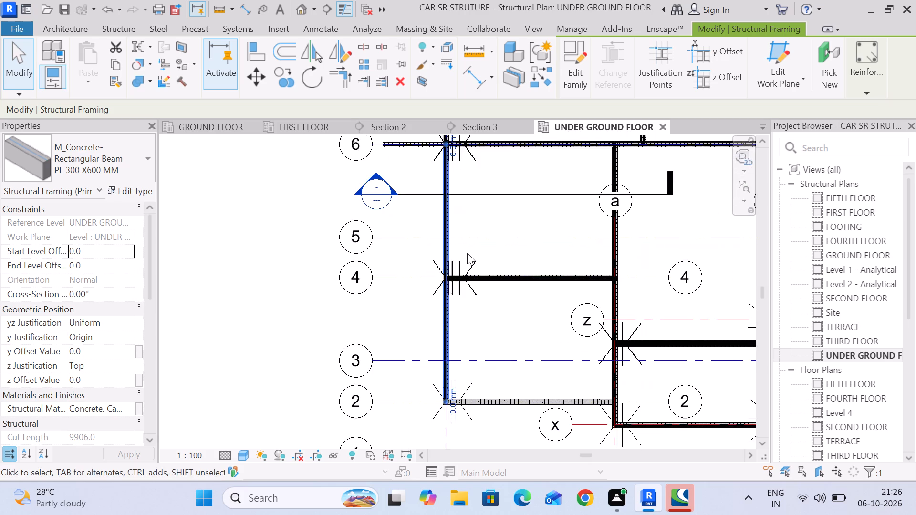
pyautogui.scroll(-3, 467, 253)
pyautogui.moveTo(467, 253); pyautogui.dragTo(462, 243, button='middle')
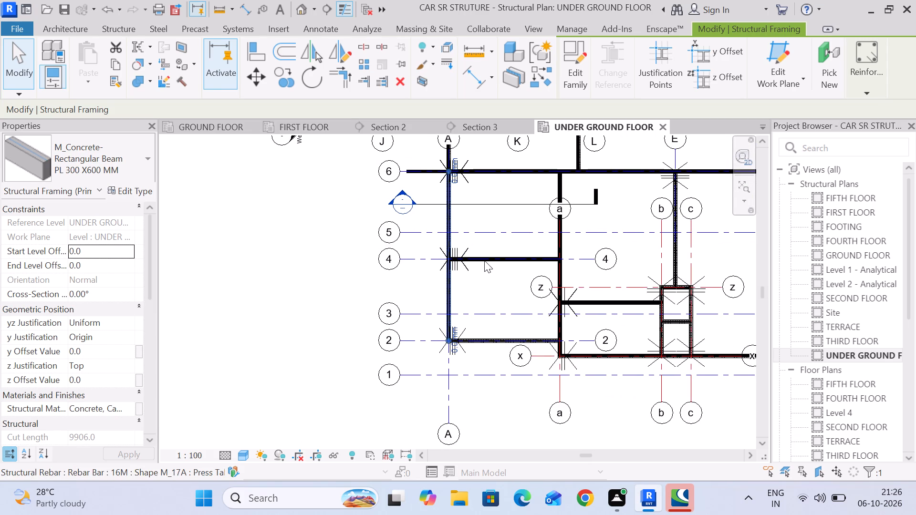
# Compare the beams in Section 3 with those in Section 2, inspecting the stirrup of the GROUND FLOOR beam beside the slab.
pyautogui.click(486, 132)
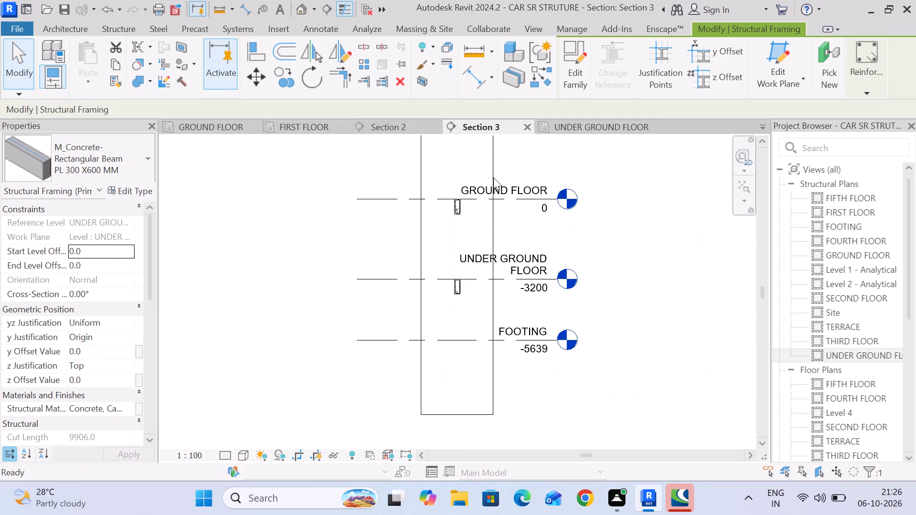
pyautogui.moveTo(560, 214); pyautogui.dragTo(560, 272, button='middle')
pyautogui.scroll(-6, 560, 268)
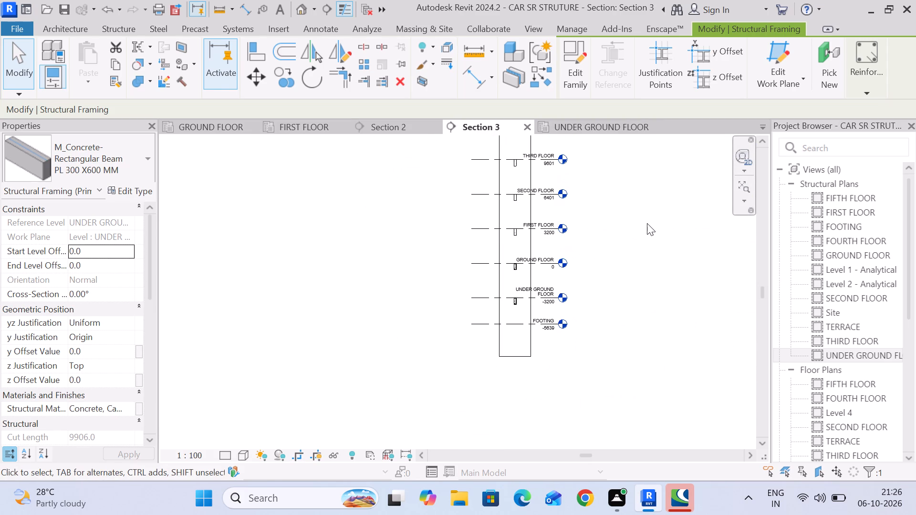
pyautogui.click(647, 223)
pyautogui.click(387, 133)
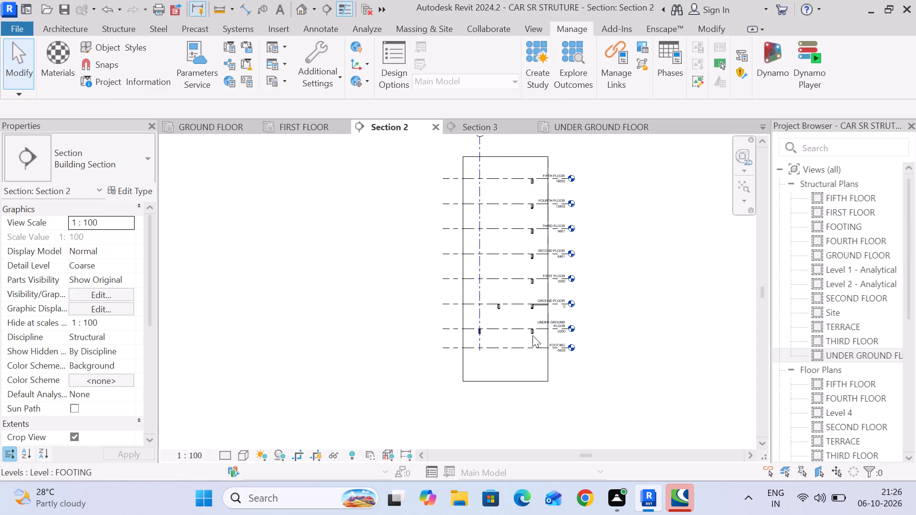
pyautogui.scroll(5, 532, 334)
pyautogui.scroll(-4, 530, 333)
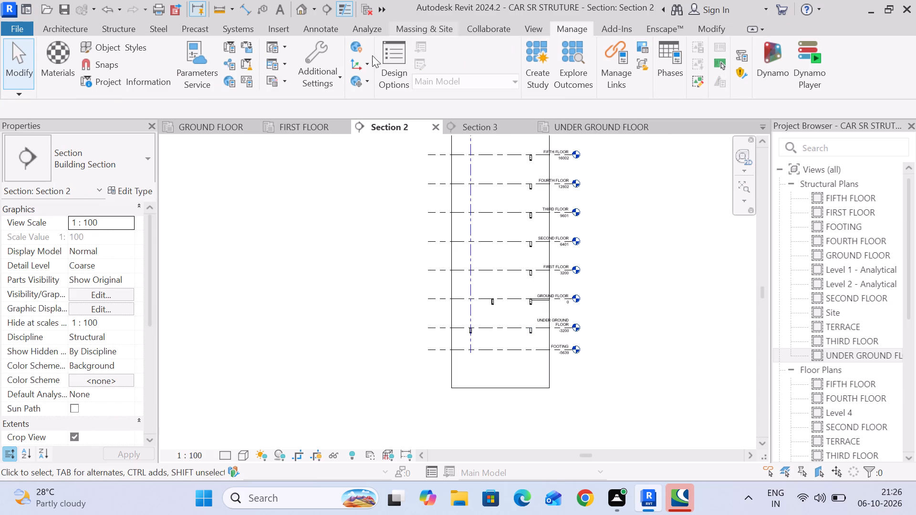
pyautogui.scroll(13, 533, 304)
pyautogui.moveTo(531, 303); pyautogui.dragTo(401, 303, button='middle')
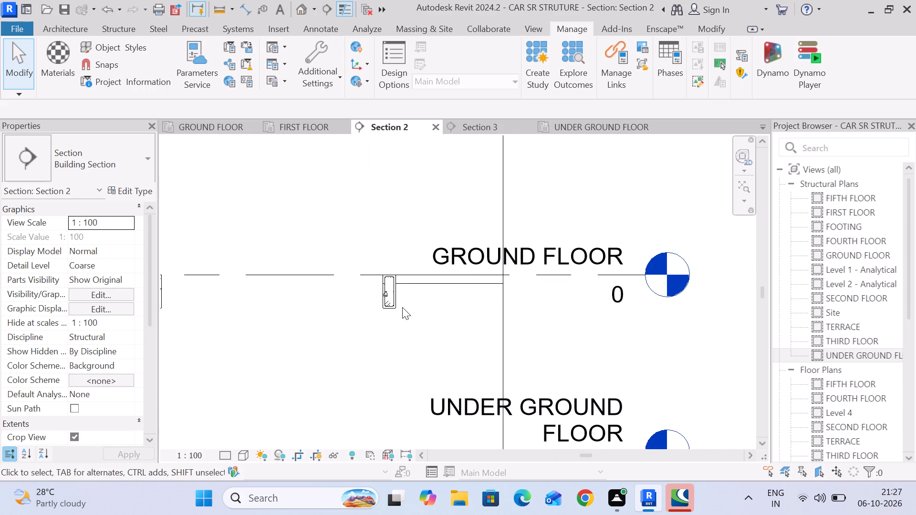
pyautogui.click(398, 306)
pyautogui.scroll(-4, 399, 305)
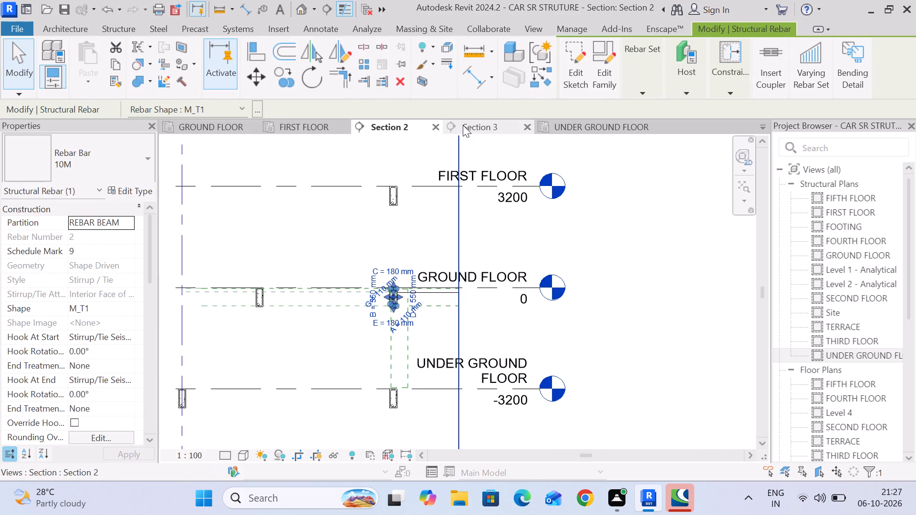
# Recheck the UNDER GROUND FLOOR plan against the beams in Section 3 and Section 2, and close both section views.
pyautogui.click(574, 127)
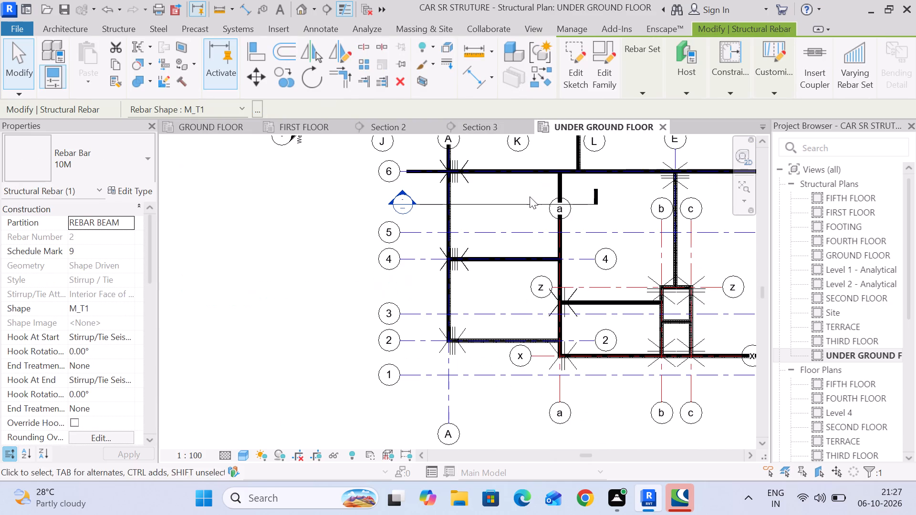
pyautogui.scroll(-5, 301, 269)
pyautogui.scroll(5, 300, 269)
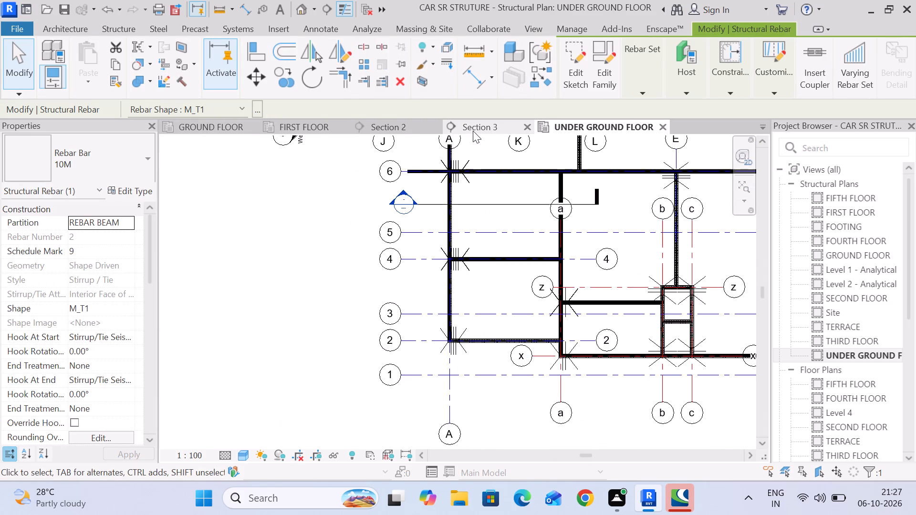
pyautogui.click(473, 131)
pyautogui.click(355, 254)
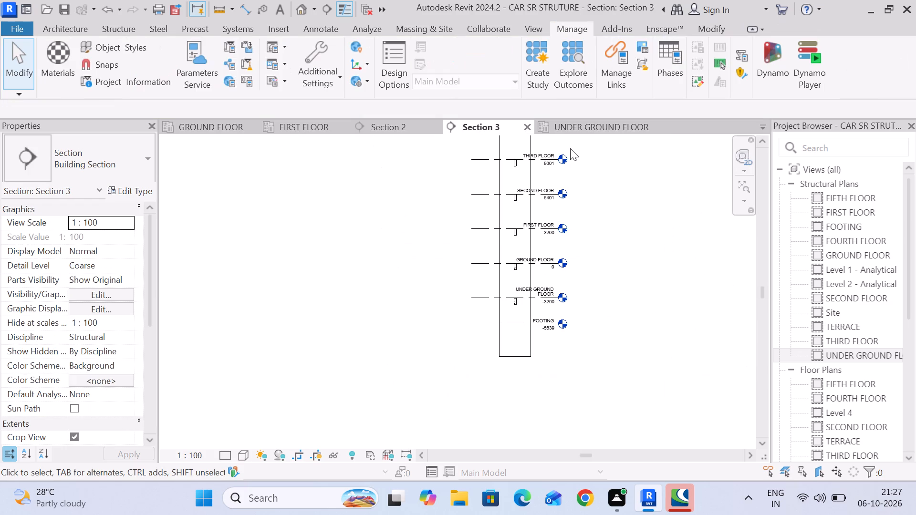
pyautogui.click(396, 125)
pyautogui.scroll(-9, 479, 296)
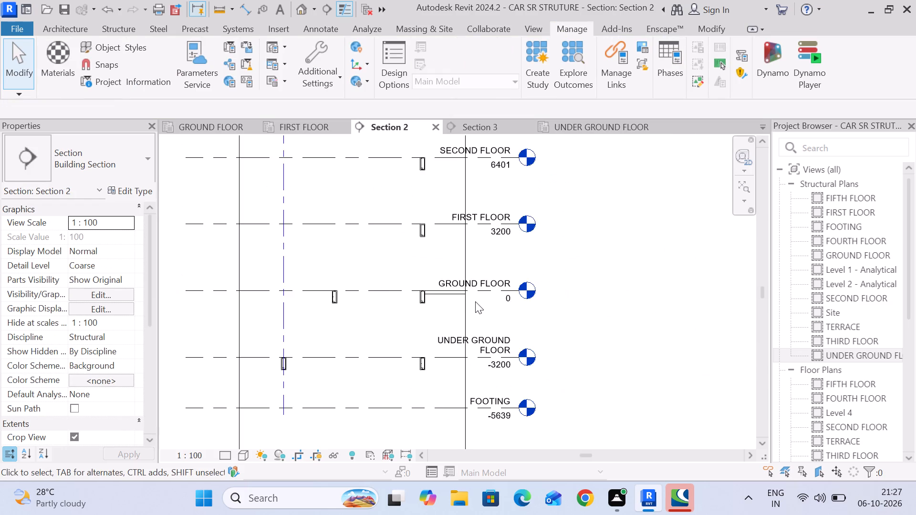
pyautogui.scroll(-4, 475, 301)
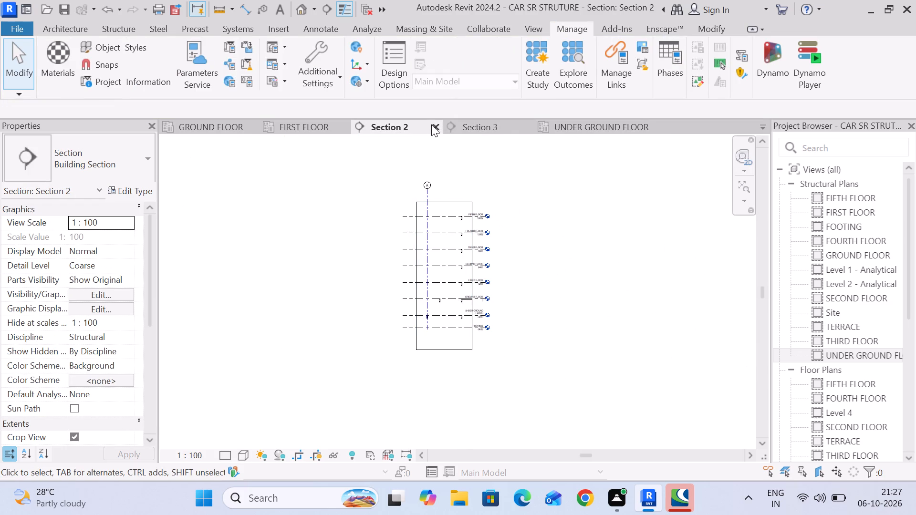
pyautogui.click(433, 124)
pyautogui.click(433, 124)
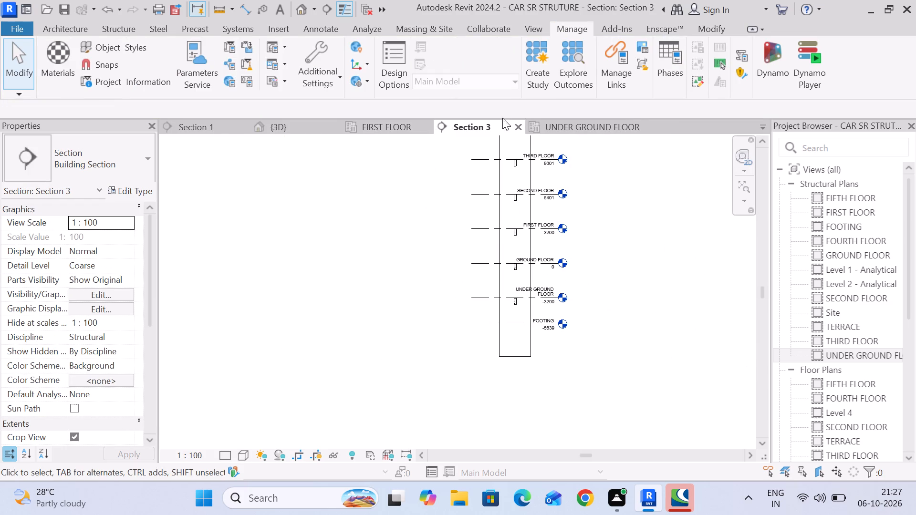
pyautogui.click(519, 125)
# Examine the beam layout and section lines near grid A on the GROUND FLOOR structural plan.
pyautogui.doubleClick(825, 249)
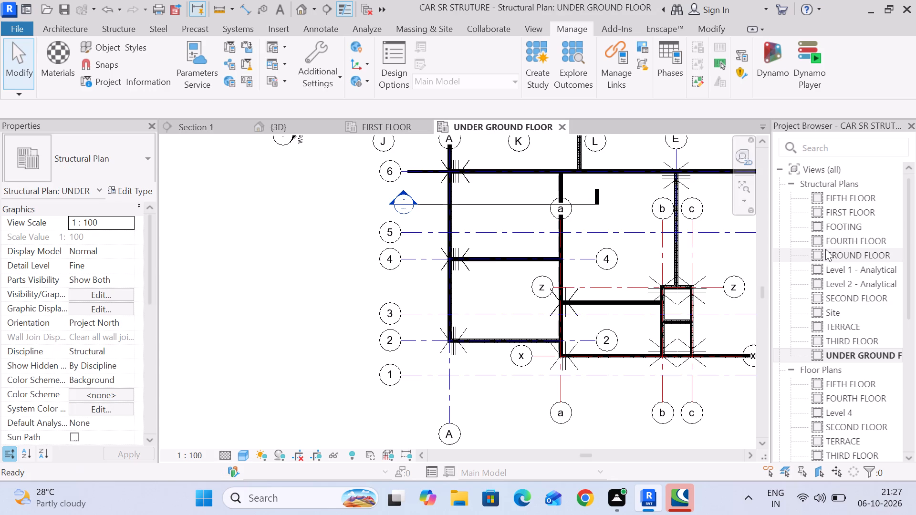
pyautogui.scroll(-4, 374, 274)
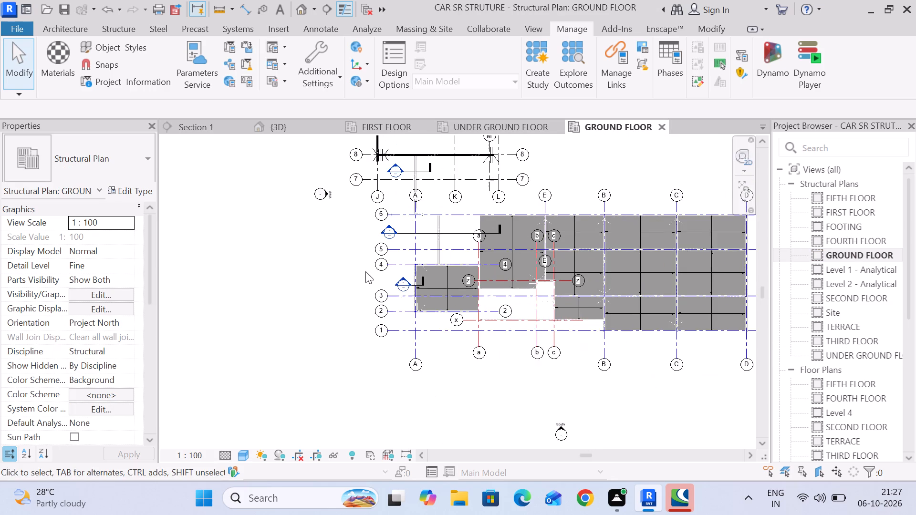
pyautogui.moveTo(375, 272); pyautogui.dragTo(326, 275, button='middle')
pyautogui.scroll(5, 413, 234)
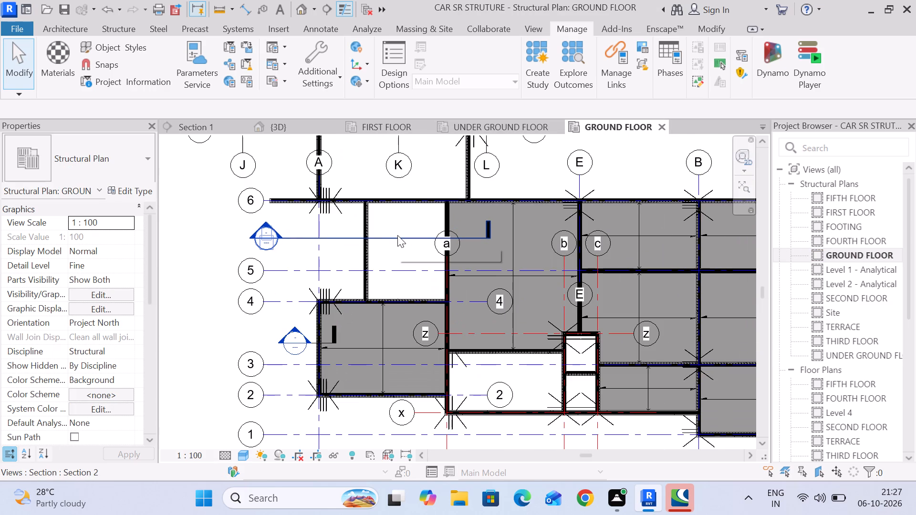
pyautogui.scroll(1, 391, 235)
pyautogui.scroll(-1, 372, 244)
pyautogui.moveTo(372, 249); pyautogui.dragTo(357, 302, button='middle')
pyautogui.moveTo(362, 295); pyautogui.dragTo(364, 257, button='middle')
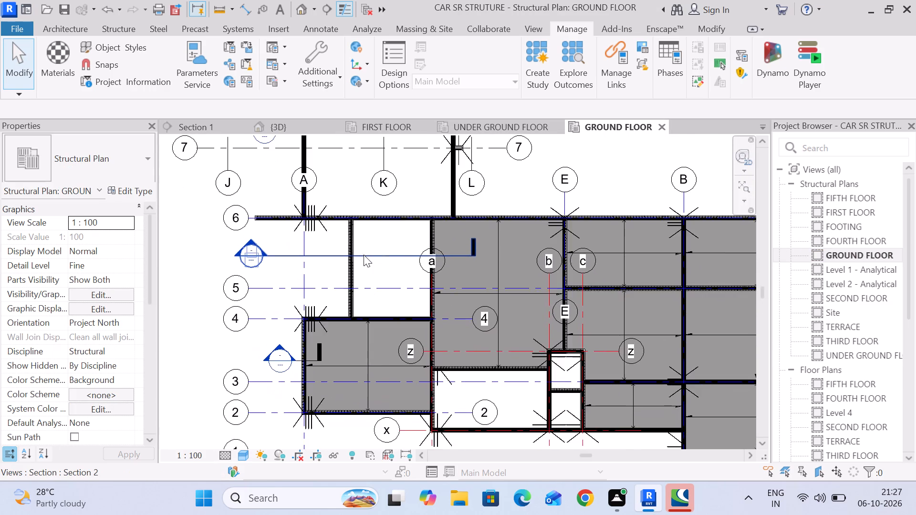
# Open Section 3 from its line between grids 7 and 8, examine its beams at all levels, and return to the GROUND FLOOR plan.
pyautogui.scroll(-3, 364, 255)
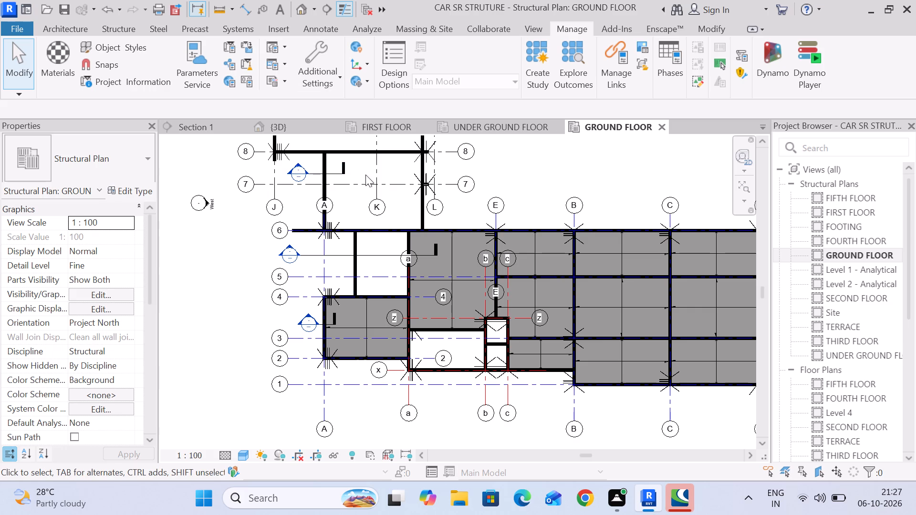
pyautogui.scroll(-2, 349, 169)
pyautogui.scroll(5, 330, 175)
pyautogui.rightClick(340, 171)
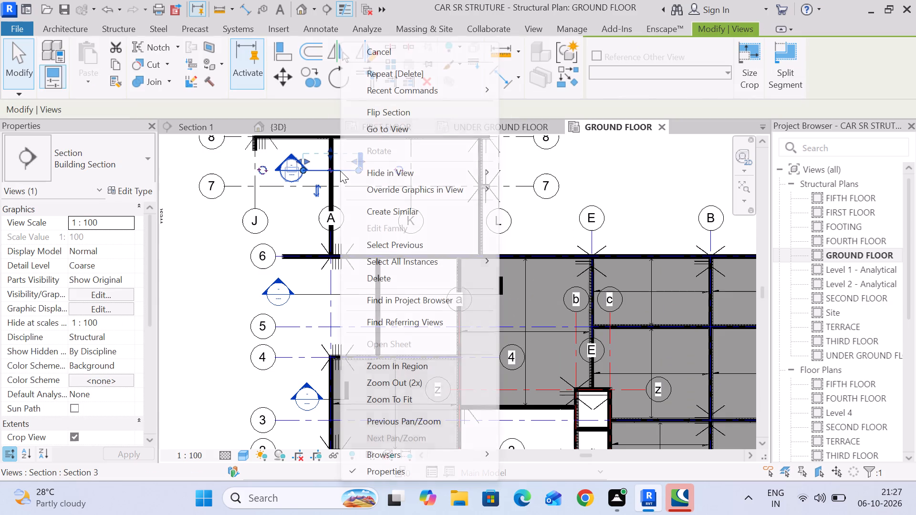
pyautogui.click(404, 126)
pyautogui.scroll(4, 467, 365)
pyautogui.moveTo(467, 364); pyautogui.dragTo(419, 262, button='middle')
pyautogui.scroll(6, 414, 260)
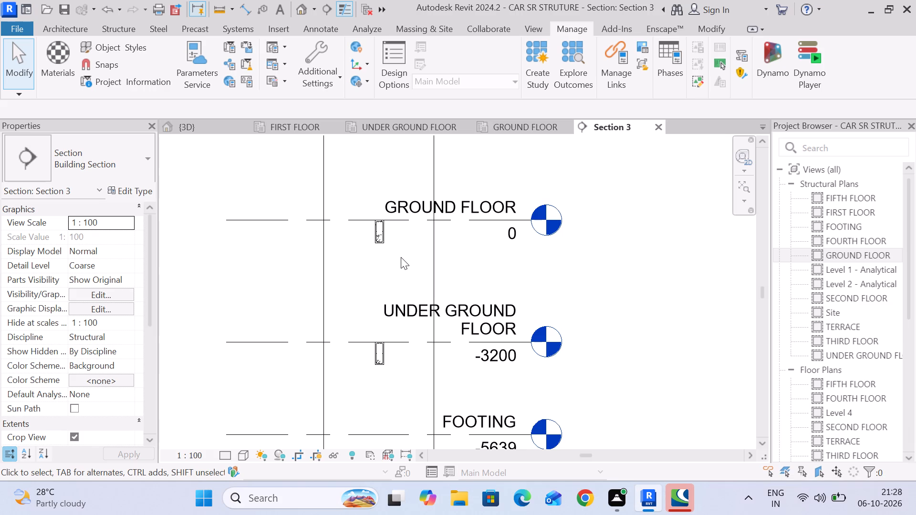
pyautogui.scroll(-5, 383, 266)
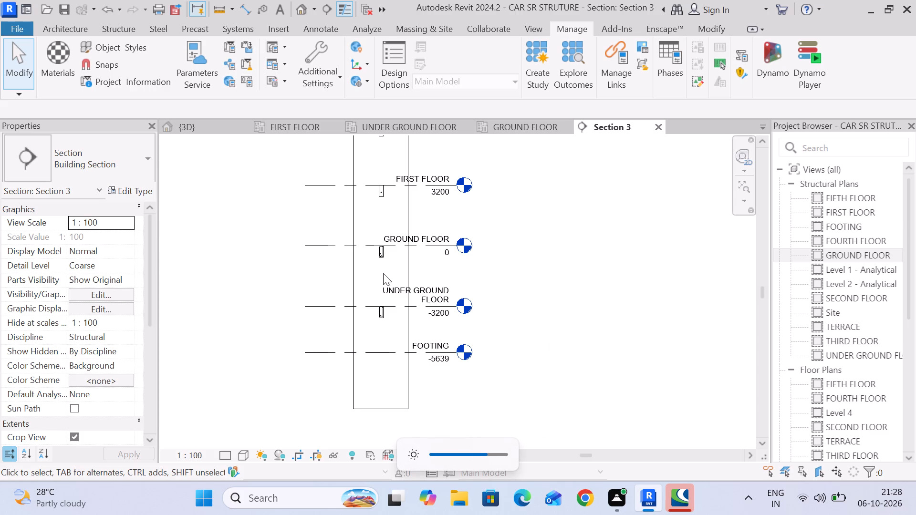
pyautogui.scroll(3, 400, 265)
pyautogui.scroll(-3, 402, 265)
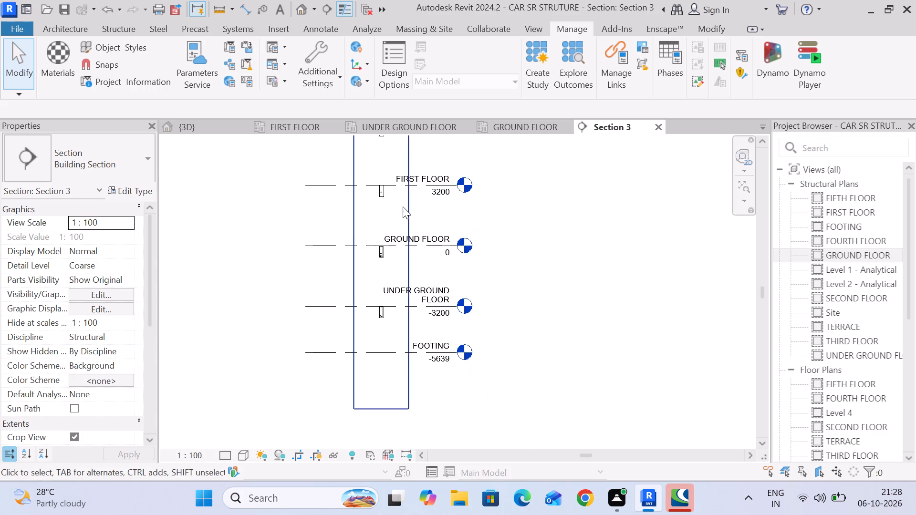
pyautogui.moveTo(403, 211); pyautogui.dragTo(379, 336, button='middle')
pyautogui.moveTo(367, 249); pyautogui.dragTo(356, 344, button='middle')
pyautogui.scroll(-4, 363, 224)
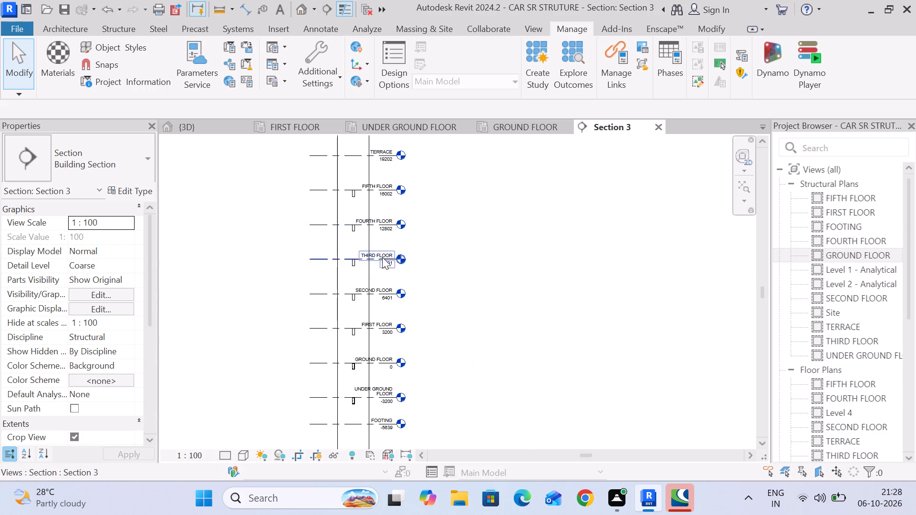
pyautogui.moveTo(385, 258); pyautogui.dragTo(414, 186, button='middle')
pyautogui.click(566, 284)
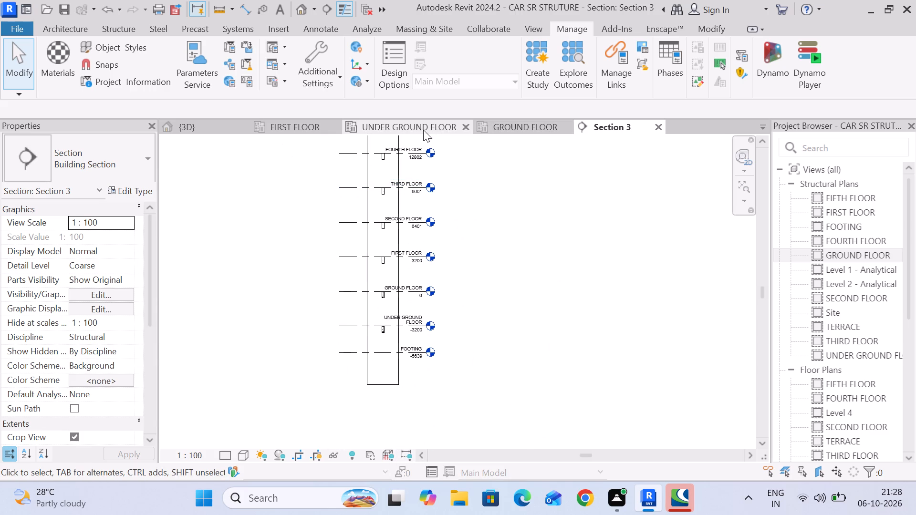
pyautogui.click(656, 129)
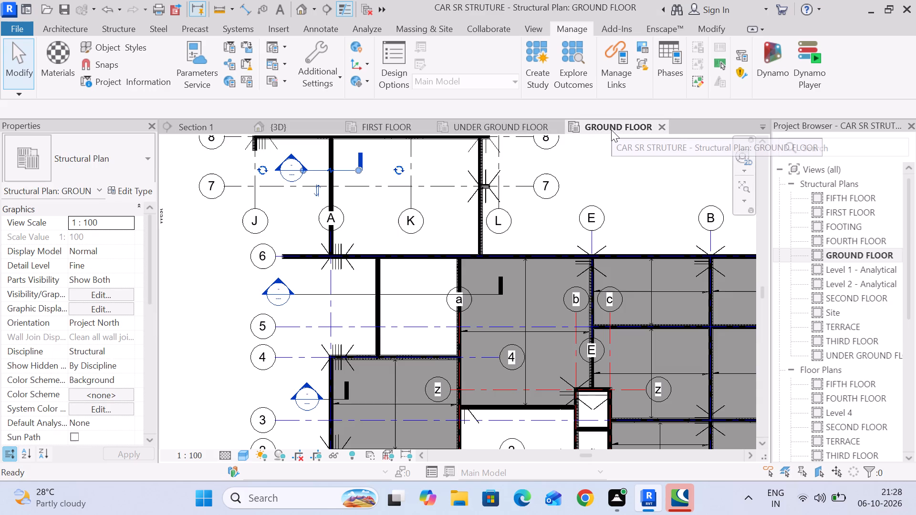
pyautogui.click(611, 130)
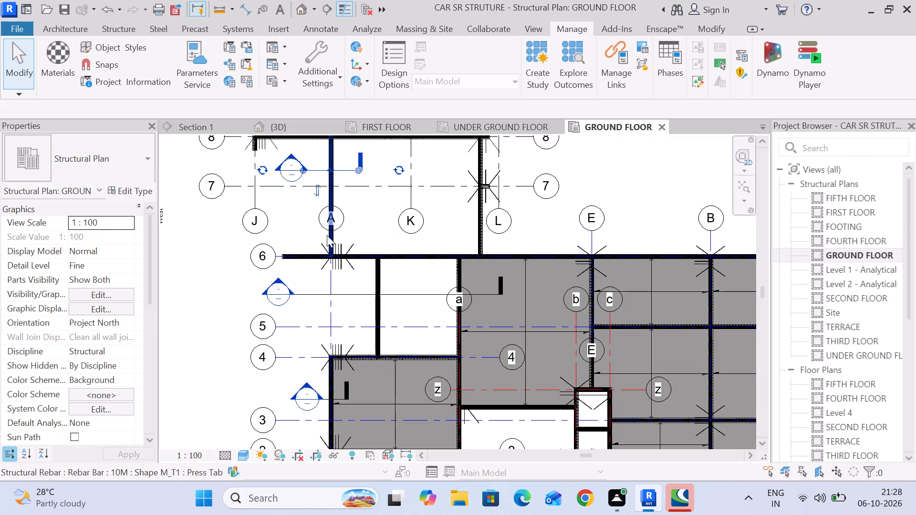
# Open Section 3 from its line between grids 7 and 8, examine its lower-level beams, and compare them with the UNDER GROUND FLOOR plan.
pyautogui.click(343, 174)
pyautogui.rightClick(343, 174)
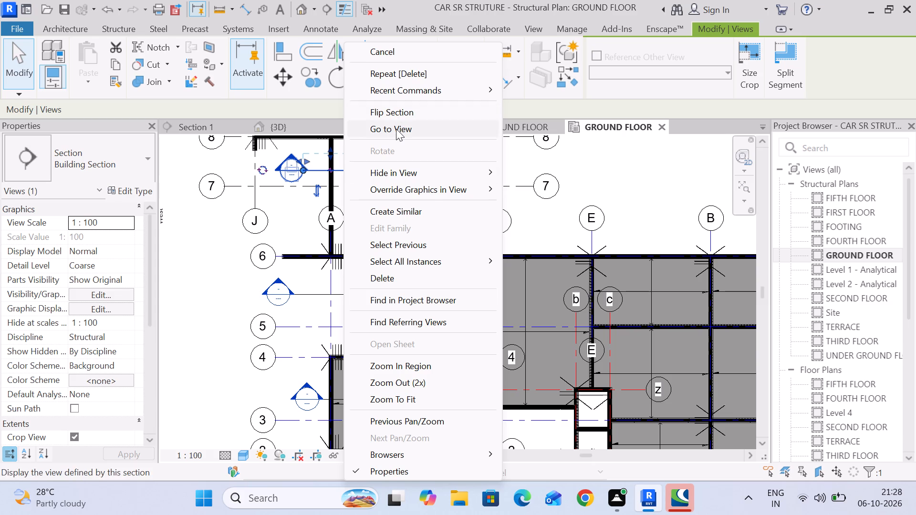
pyautogui.click(396, 129)
pyautogui.scroll(5, 461, 394)
pyautogui.moveTo(452, 340); pyautogui.dragTo(389, 247, button='middle')
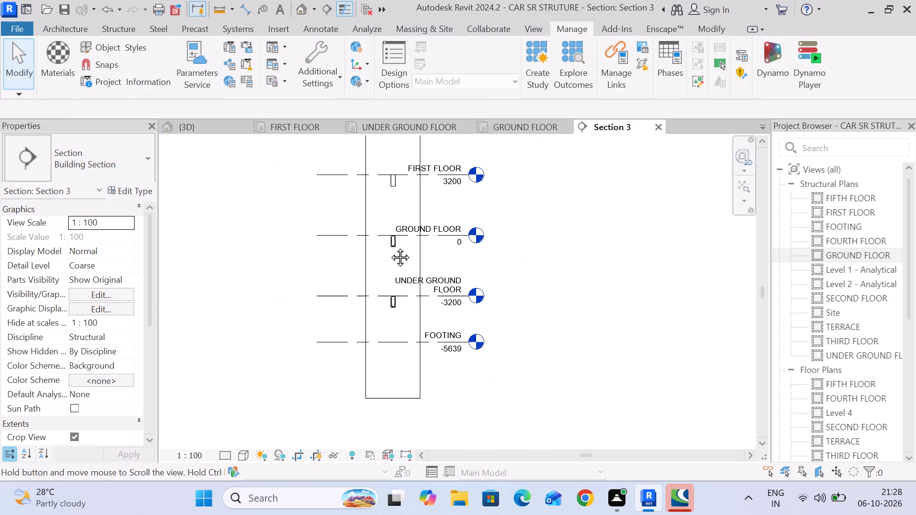
pyautogui.moveTo(389, 247); pyautogui.dragTo(383, 240, button='middle')
pyautogui.scroll(5, 381, 238)
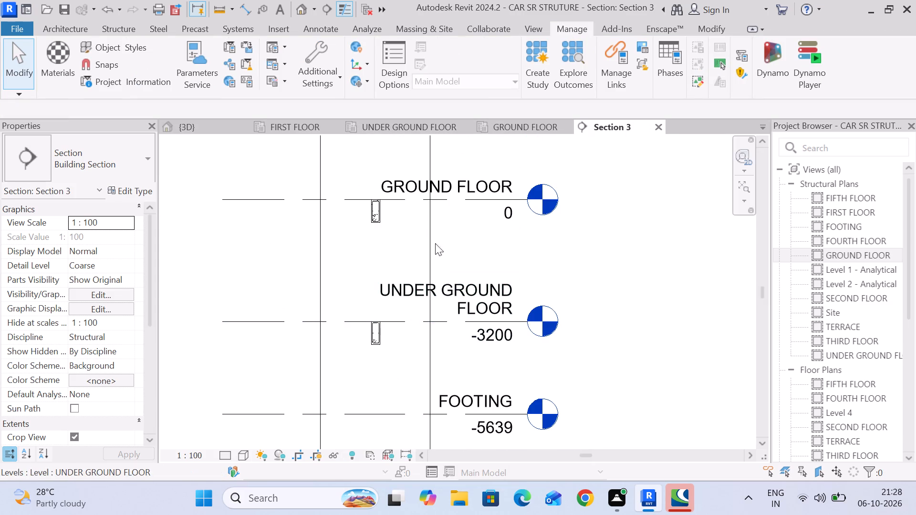
pyautogui.scroll(-3, 387, 216)
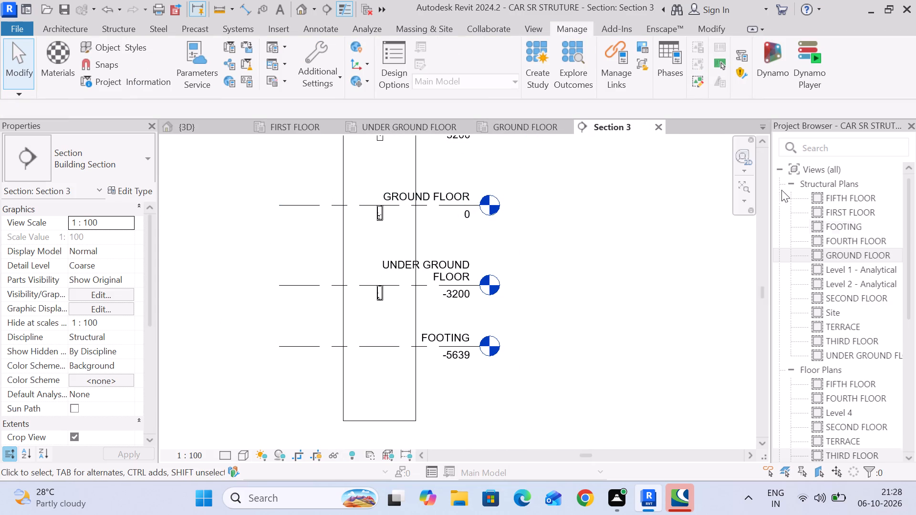
pyautogui.click(508, 121)
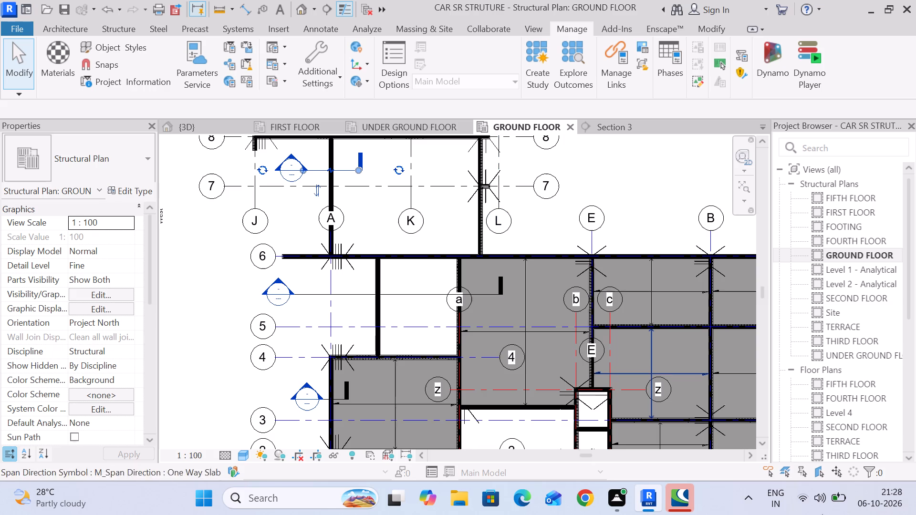
pyautogui.click(403, 128)
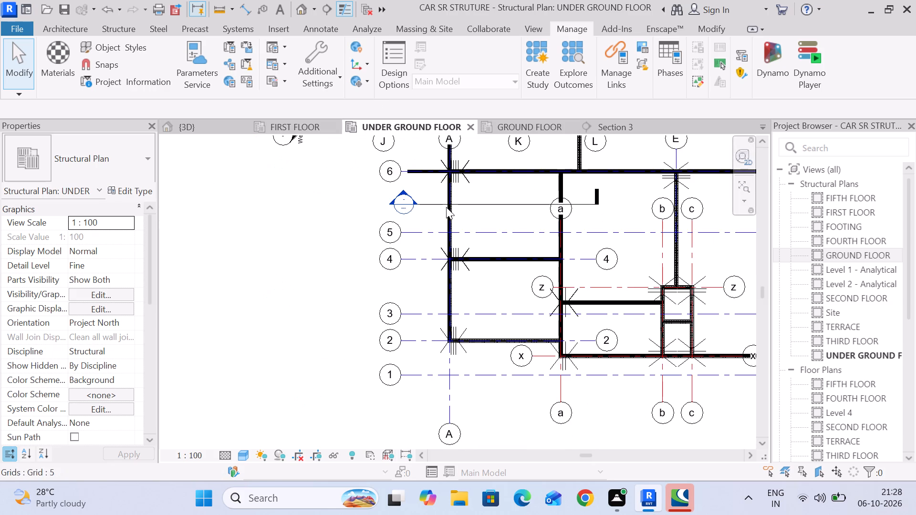
pyautogui.scroll(-3, 449, 196)
pyautogui.moveTo(447, 196); pyautogui.dragTo(436, 271, button='middle')
pyautogui.click(241, 289)
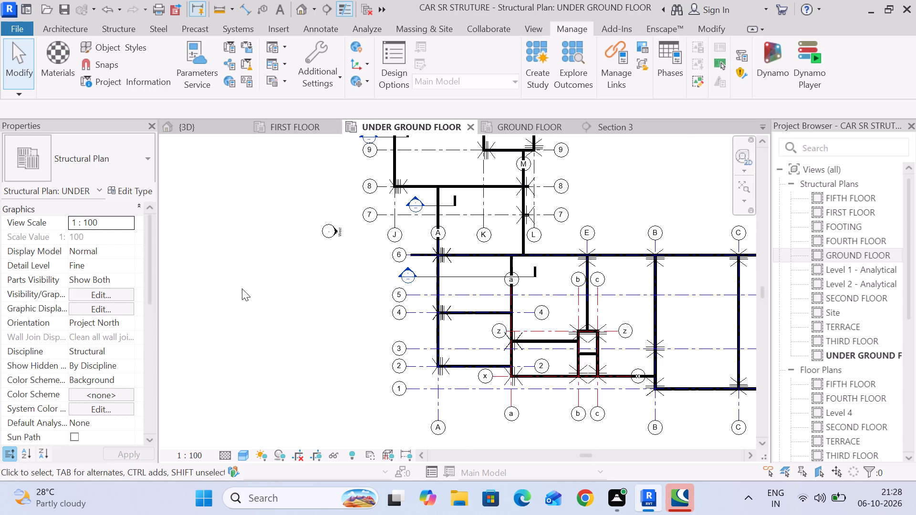
# Open Section 4 from its line across the grid A beam between grids 3 and 4 on the GROUND FLOOR plan.
pyautogui.click(539, 129)
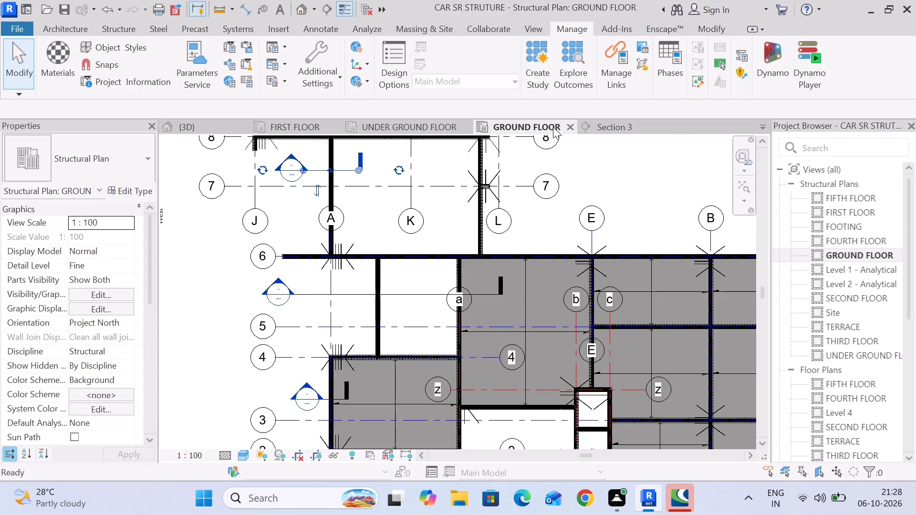
pyautogui.scroll(-3, 392, 223)
pyautogui.moveTo(387, 222); pyautogui.dragTo(396, 151, button='middle')
pyautogui.scroll(2, 369, 268)
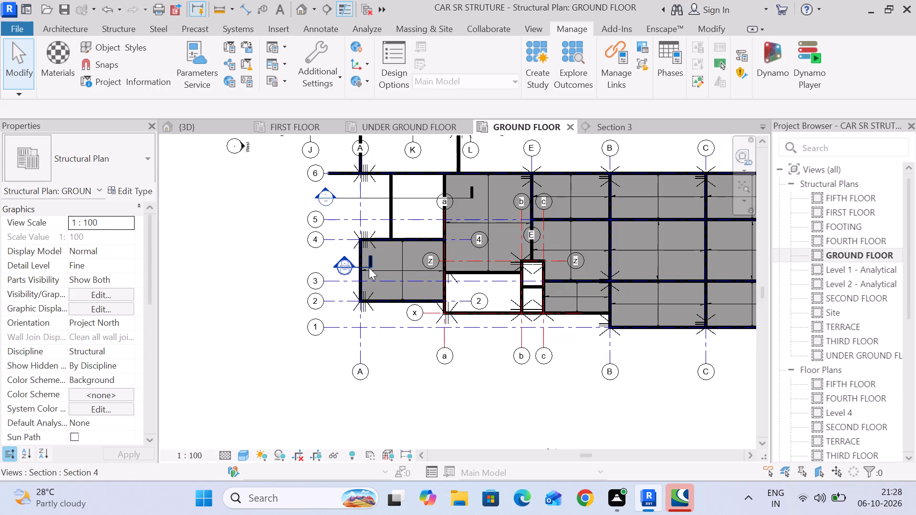
pyautogui.scroll(8, 369, 268)
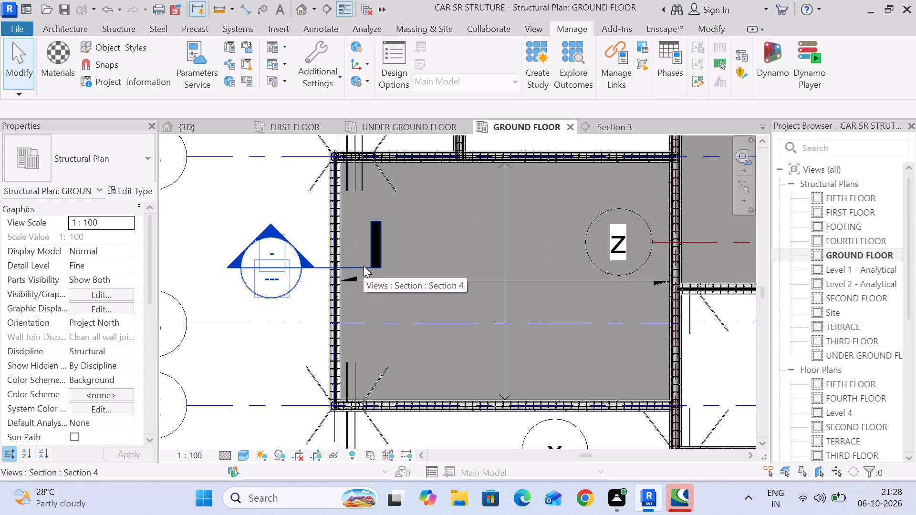
pyautogui.rightClick(364, 266)
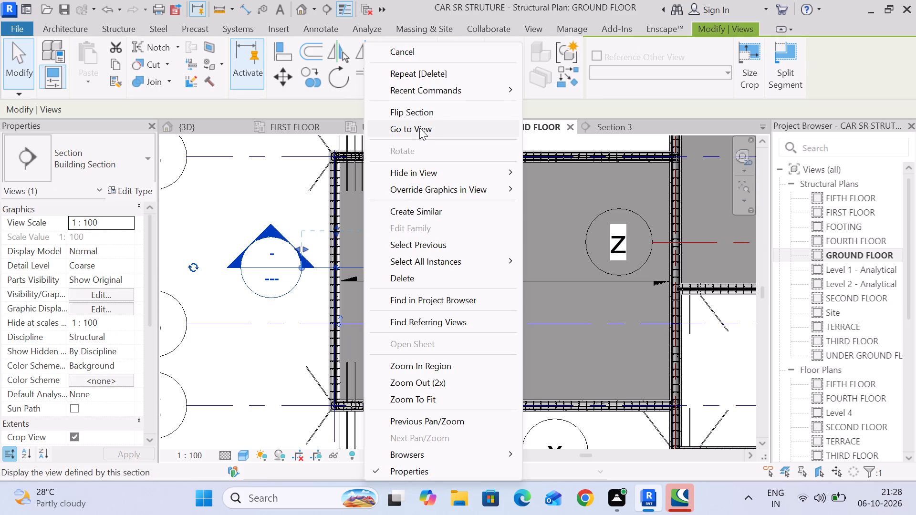
pyautogui.click(419, 128)
# Extend the bottom of Section 4's crop region down past the UNDER GROUND FLOOR and FOOTING levels.
pyautogui.scroll(-9, 469, 231)
pyautogui.scroll(4, 462, 270)
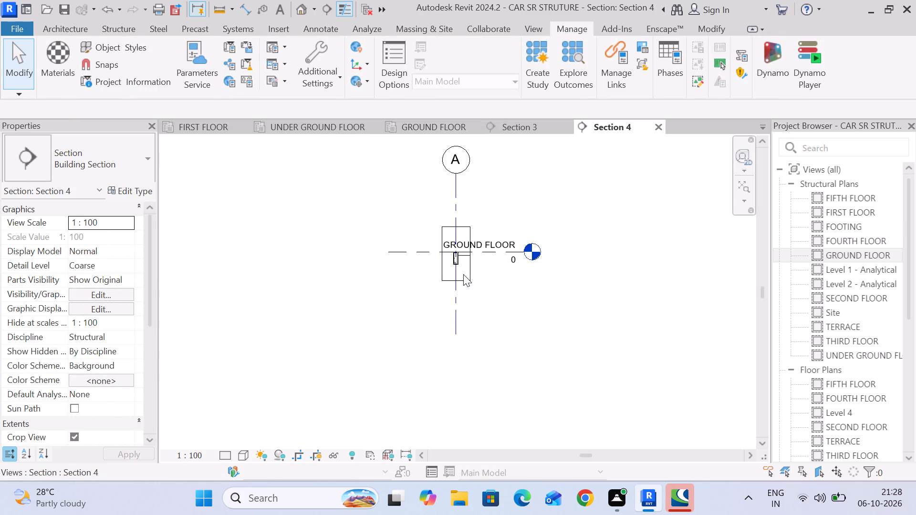
pyautogui.scroll(7, 463, 274)
pyautogui.click(468, 279)
pyautogui.moveTo(554, 317); pyautogui.dragTo(565, 243, button='middle')
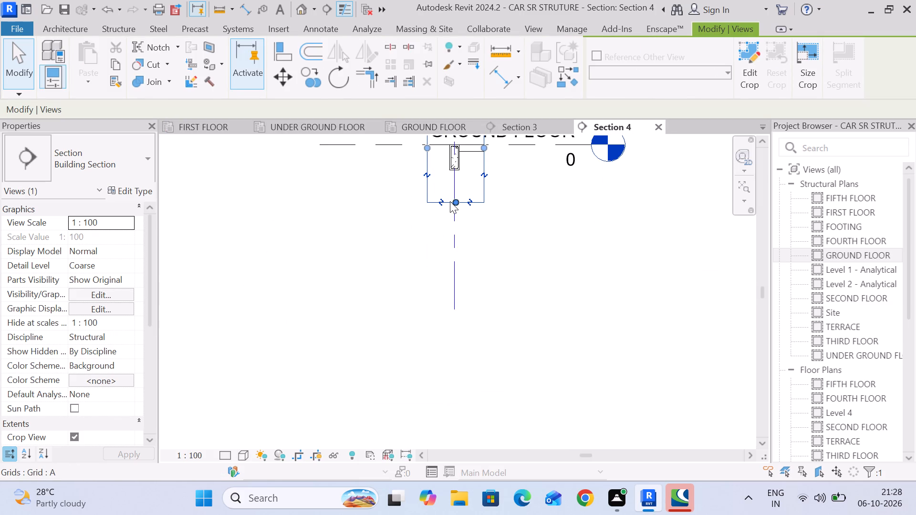
pyautogui.moveTo(452, 201); pyautogui.dragTo(465, 403)
pyautogui.scroll(-3, 548, 321)
pyautogui.moveTo(548, 321); pyautogui.dragTo(541, 362, button='middle')
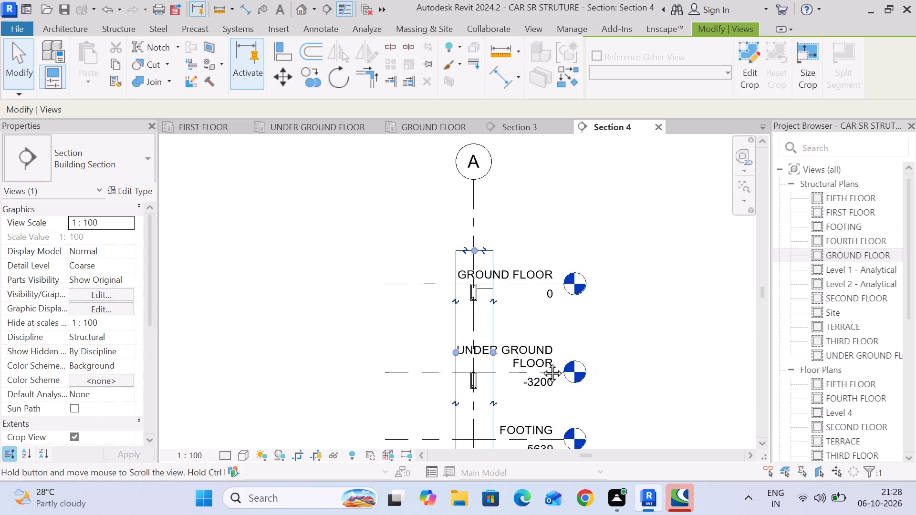
pyautogui.moveTo(541, 362); pyautogui.dragTo(573, 184, button='middle')
pyautogui.moveTo(513, 235); pyautogui.dragTo(515, 320)
pyautogui.scroll(-3, 534, 300)
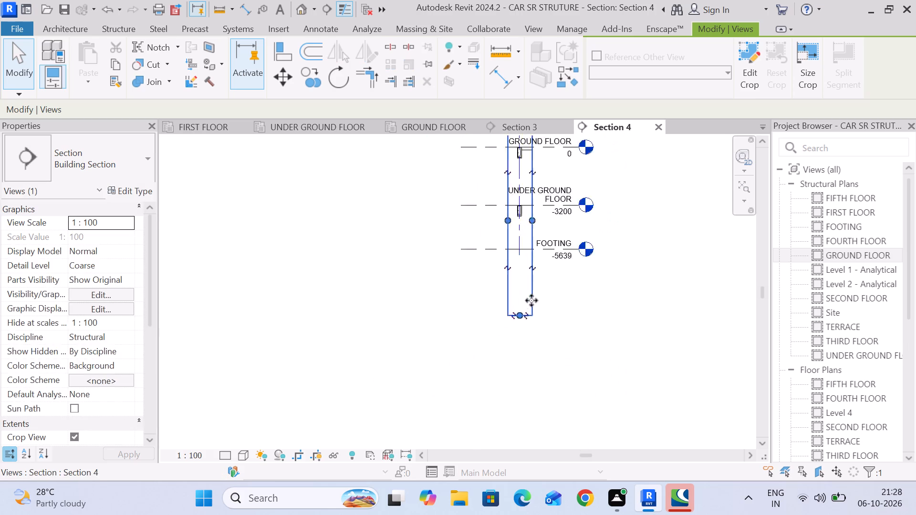
# Extend the top of Section 4's crop region up to the FOURTH FLOOR level.
pyautogui.scroll(-3, 531, 300)
pyautogui.moveTo(523, 319); pyautogui.dragTo(502, 394, button='middle')
pyautogui.moveTo(505, 257); pyautogui.dragTo(505, 139)
pyautogui.moveTo(541, 192); pyautogui.dragTo(536, 357, button='middle')
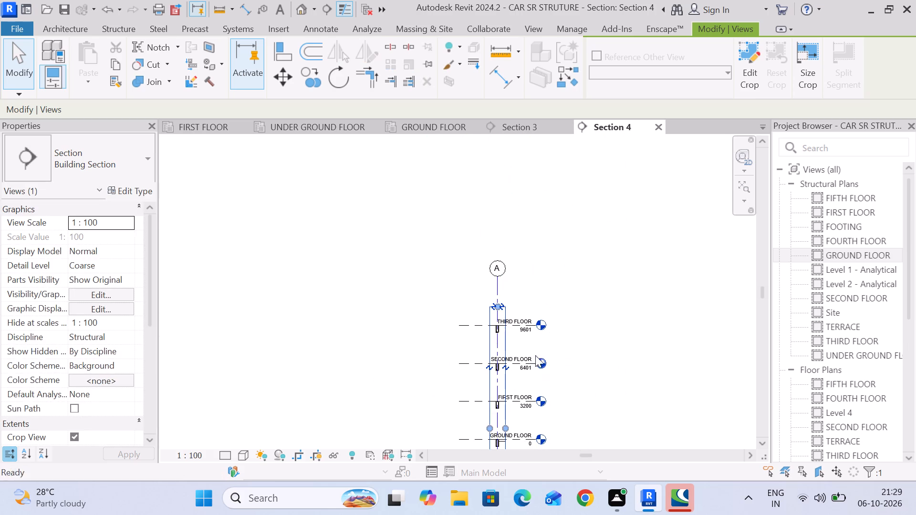
pyautogui.moveTo(496, 303); pyautogui.dragTo(503, 280)
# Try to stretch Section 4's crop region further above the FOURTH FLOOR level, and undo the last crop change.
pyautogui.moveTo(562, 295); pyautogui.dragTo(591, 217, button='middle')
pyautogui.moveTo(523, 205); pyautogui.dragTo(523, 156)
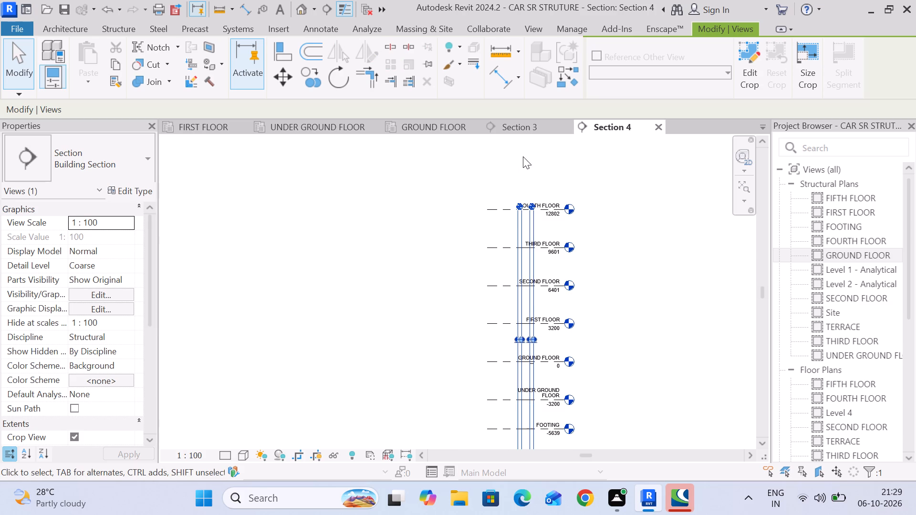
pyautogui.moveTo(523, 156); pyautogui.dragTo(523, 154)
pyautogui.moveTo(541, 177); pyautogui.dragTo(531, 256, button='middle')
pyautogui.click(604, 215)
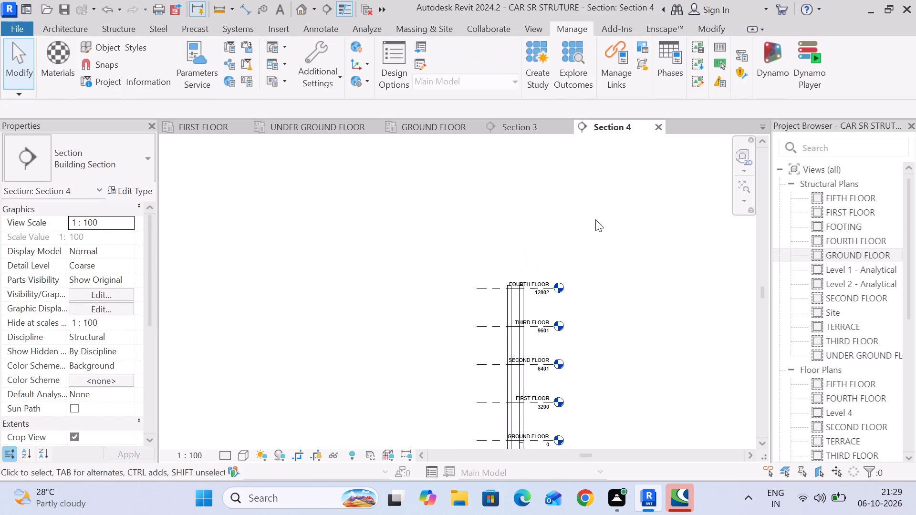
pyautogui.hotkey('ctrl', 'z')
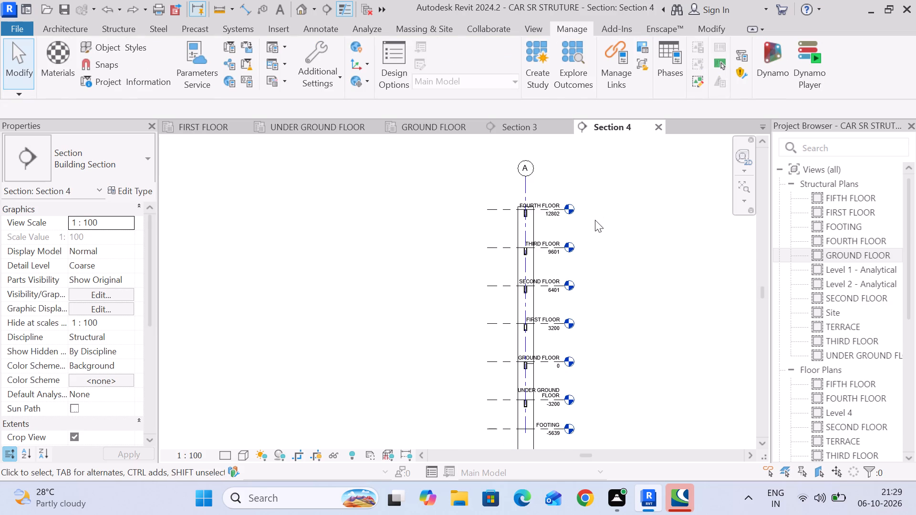
# Raise the top edge of Section 4's crop region to just above the TERRACE level.
pyautogui.scroll(14, 531, 208)
pyautogui.click(531, 206)
pyautogui.moveTo(490, 203); pyautogui.dragTo(502, 122)
pyautogui.scroll(-4, 506, 163)
pyautogui.moveTo(506, 168); pyautogui.dragTo(486, 302, button='middle')
pyautogui.scroll(-6, 494, 204)
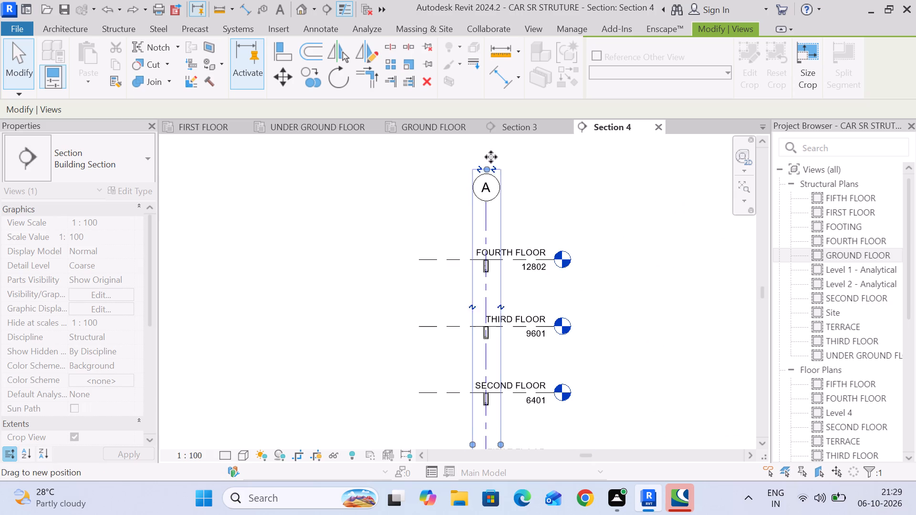
pyautogui.moveTo(491, 154); pyautogui.dragTo(494, 258, button='middle')
pyautogui.click(495, 220)
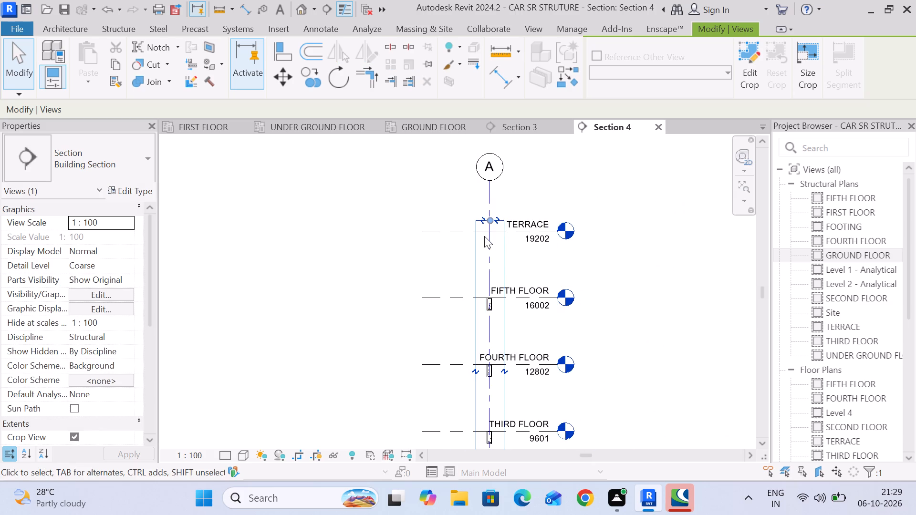
# Widen Section 4's crop region on both sides of grid A and deselect it.
pyautogui.scroll(-2, 505, 260)
pyautogui.moveTo(505, 259); pyautogui.dragTo(514, 178, button='middle')
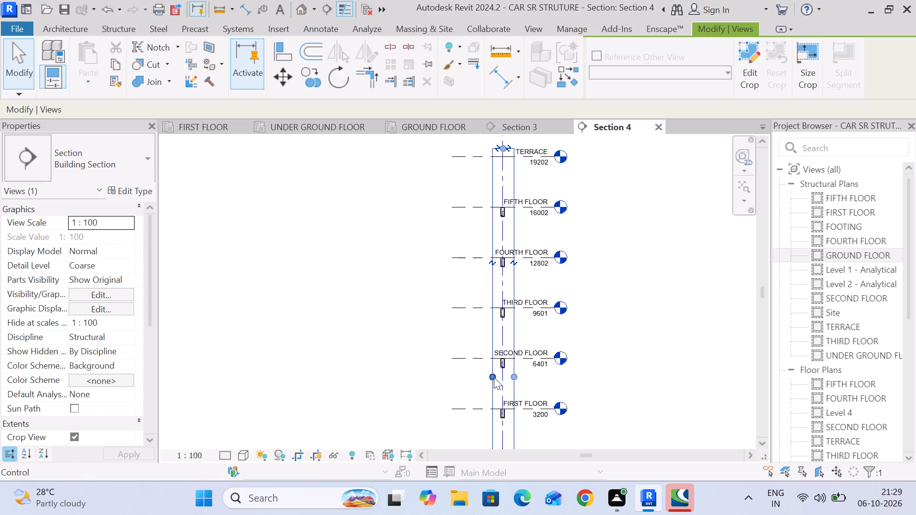
pyautogui.moveTo(494, 377); pyautogui.dragTo(441, 377)
pyautogui.moveTo(516, 375); pyautogui.dragTo(573, 375)
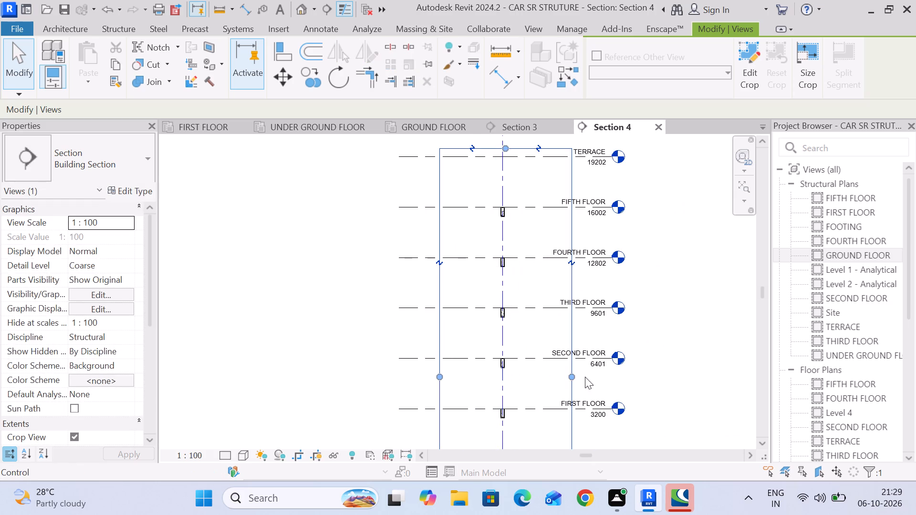
pyautogui.moveTo(560, 357); pyautogui.dragTo(537, 262, button='middle')
pyautogui.click(323, 238)
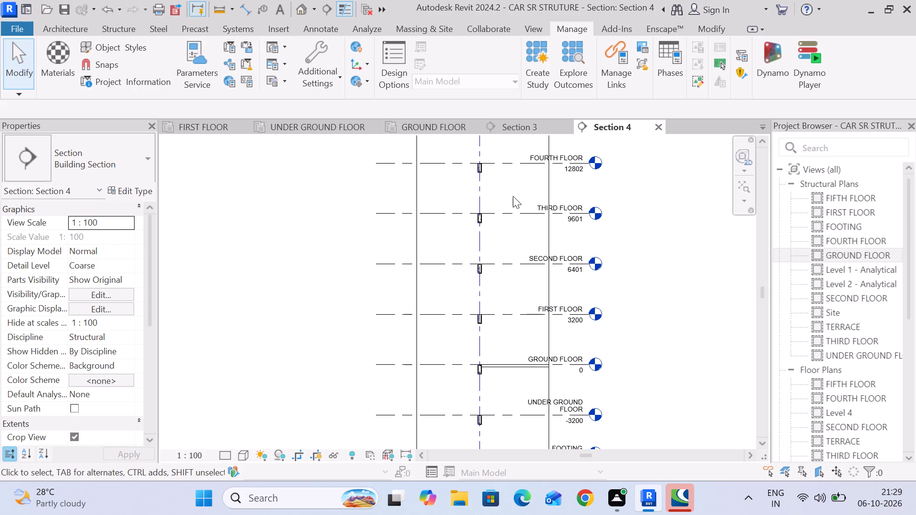
pyautogui.rightClick(513, 196)
pyautogui.click(688, 242)
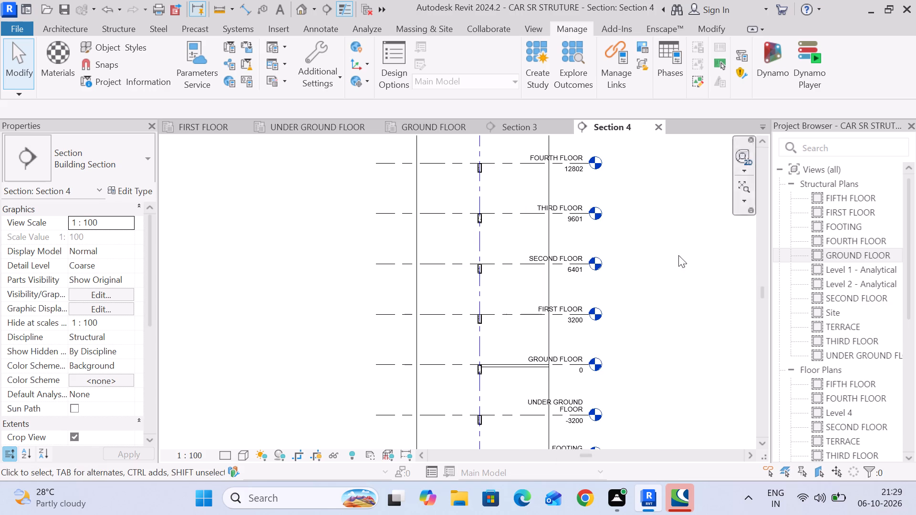
# Delete the grid A beams with their reinforcement at the FIFTH FLOOR and FOURTH FLOOR levels in Section 4.
pyautogui.scroll(-4, 636, 270)
pyautogui.moveTo(634, 285); pyautogui.dragTo(634, 332, button='middle')
pyautogui.scroll(4, 564, 222)
pyautogui.scroll(6, 510, 229)
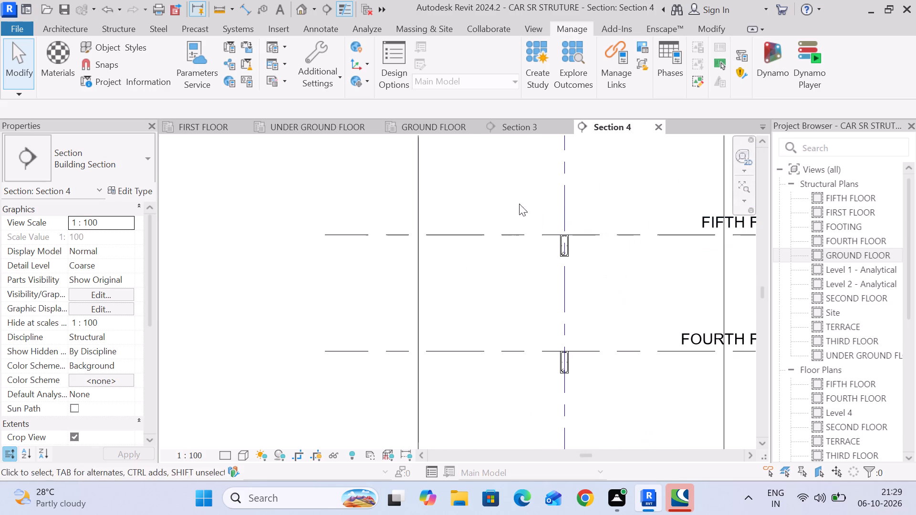
pyautogui.moveTo(529, 206); pyautogui.dragTo(620, 291)
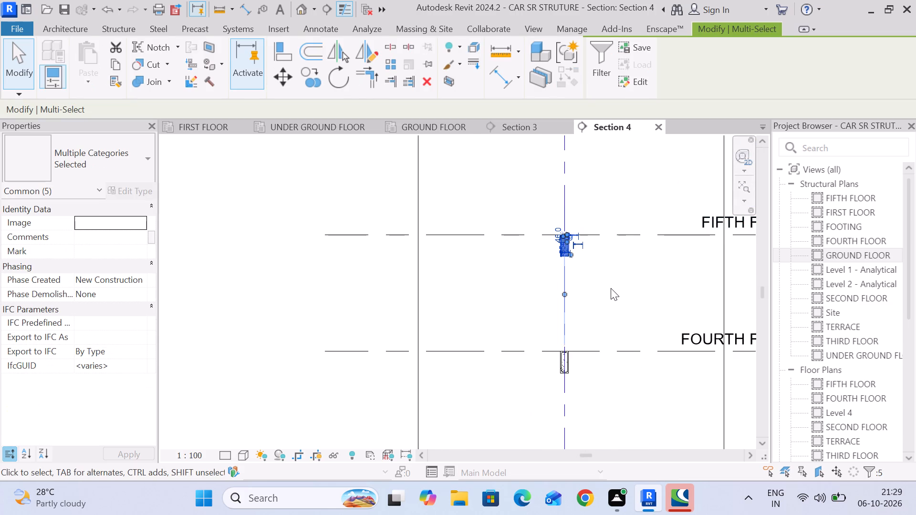
pyautogui.scroll(-3, 607, 289)
pyautogui.moveTo(604, 290); pyautogui.dragTo(556, 228, button='middle')
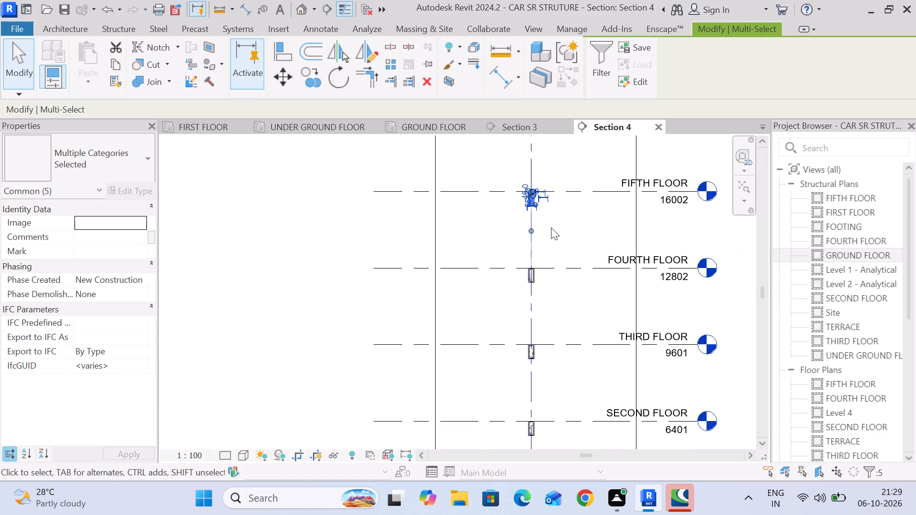
pyautogui.press('Delete')
pyautogui.moveTo(517, 233); pyautogui.dragTo(556, 311)
pyautogui.press('Delete')
# Delete the grid A beams with their reinforcement at the THIRD FLOOR, SECOND FLOOR and FIRST FLOOR levels.
pyautogui.scroll(-1, 557, 316)
pyautogui.moveTo(558, 317); pyautogui.dragTo(566, 208, button='middle')
pyautogui.moveTo(513, 207); pyautogui.dragTo(570, 260)
pyautogui.press('Delete')
pyautogui.moveTo(531, 274); pyautogui.dragTo(562, 324)
pyautogui.press('Delete')
pyautogui.moveTo(569, 330); pyautogui.dragTo(569, 235, button='middle')
pyautogui.moveTo(527, 249); pyautogui.dragTo(570, 294)
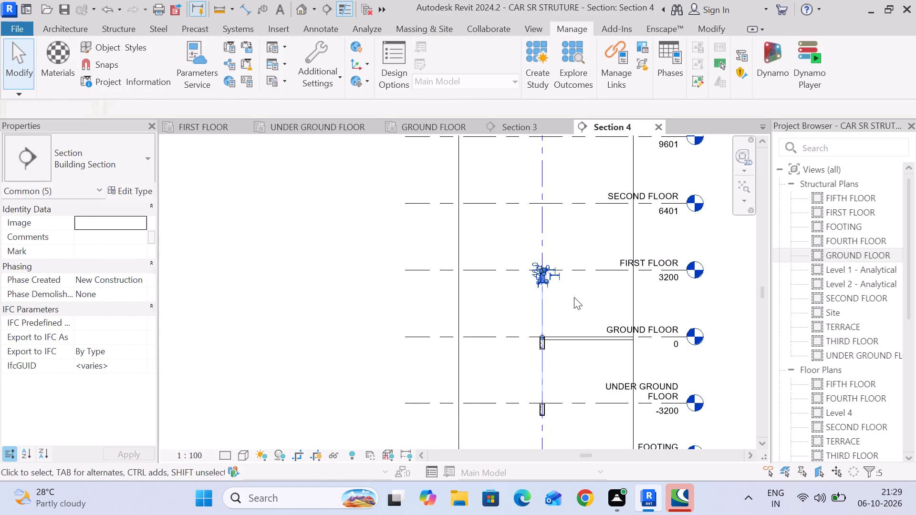
pyautogui.press('Delete')
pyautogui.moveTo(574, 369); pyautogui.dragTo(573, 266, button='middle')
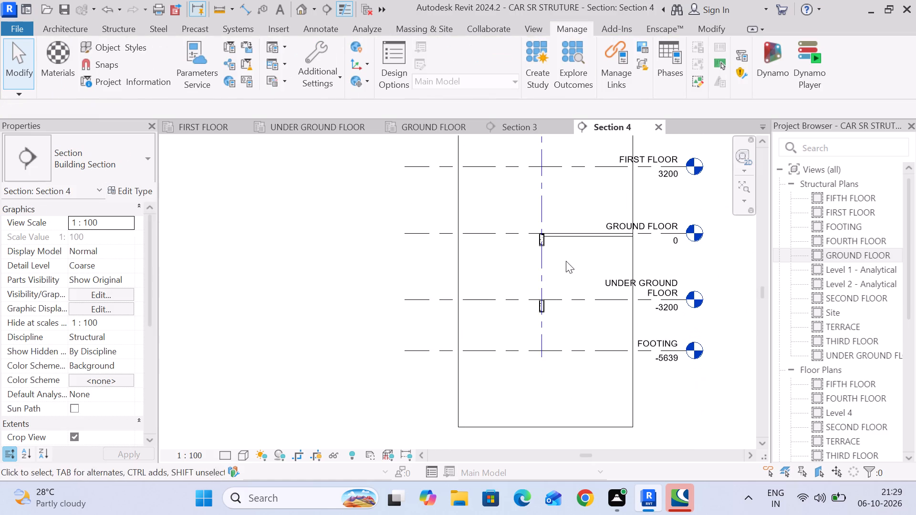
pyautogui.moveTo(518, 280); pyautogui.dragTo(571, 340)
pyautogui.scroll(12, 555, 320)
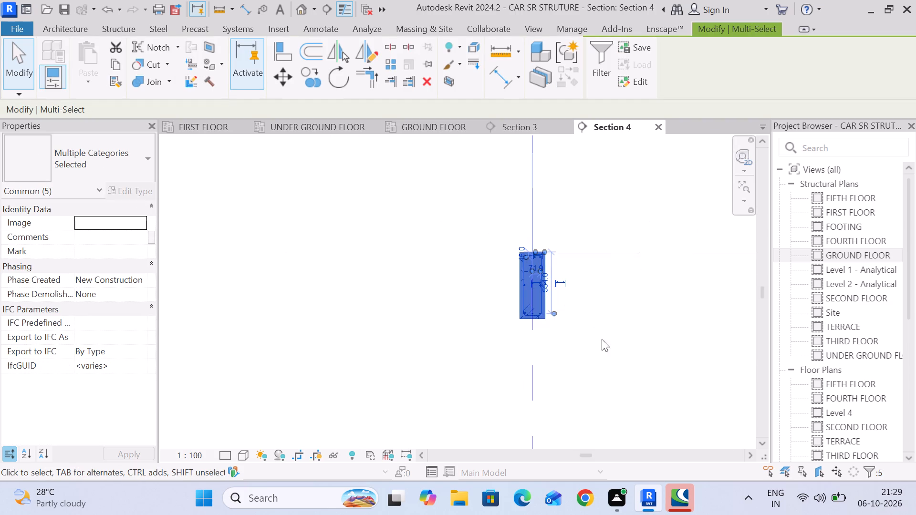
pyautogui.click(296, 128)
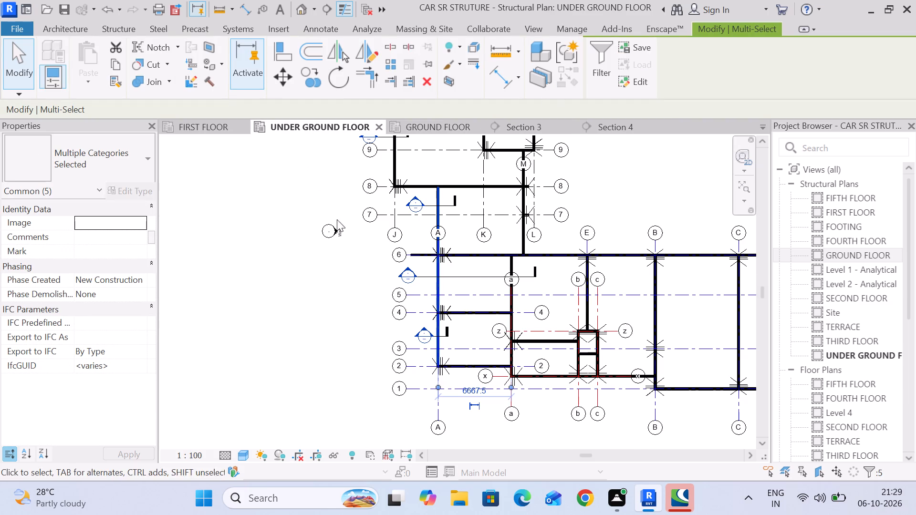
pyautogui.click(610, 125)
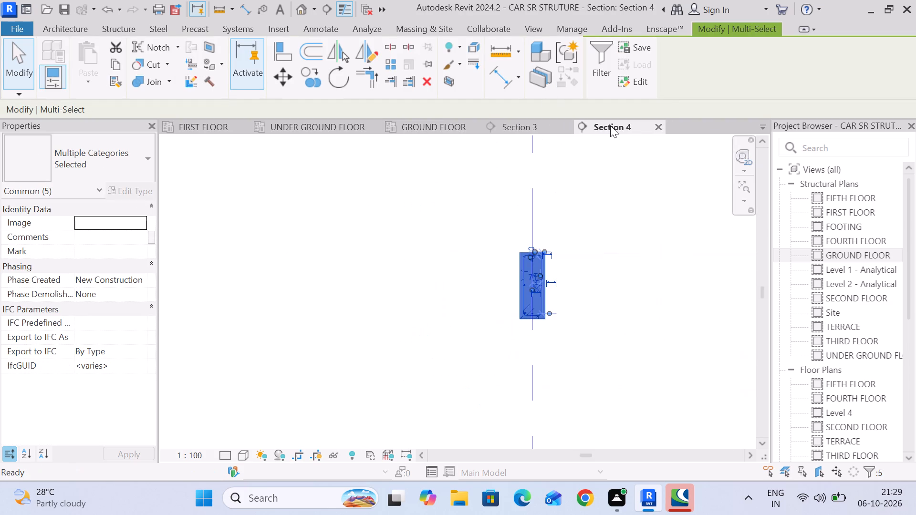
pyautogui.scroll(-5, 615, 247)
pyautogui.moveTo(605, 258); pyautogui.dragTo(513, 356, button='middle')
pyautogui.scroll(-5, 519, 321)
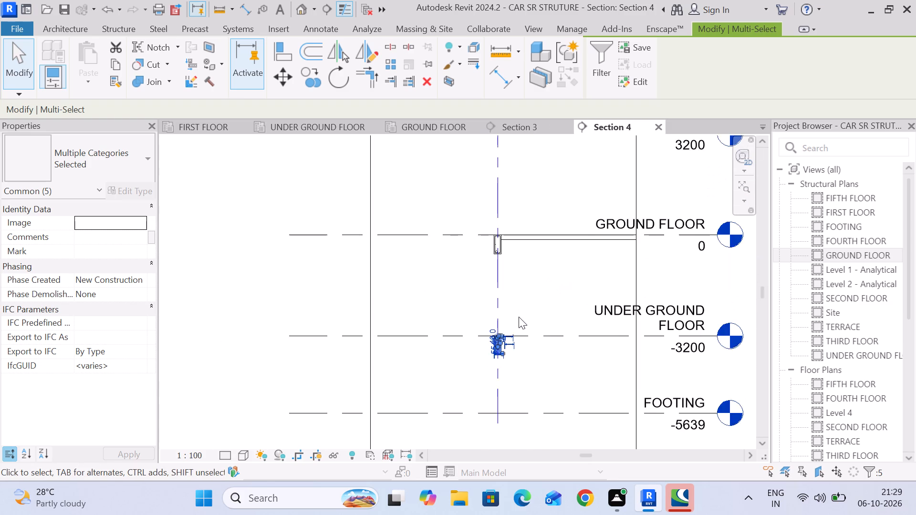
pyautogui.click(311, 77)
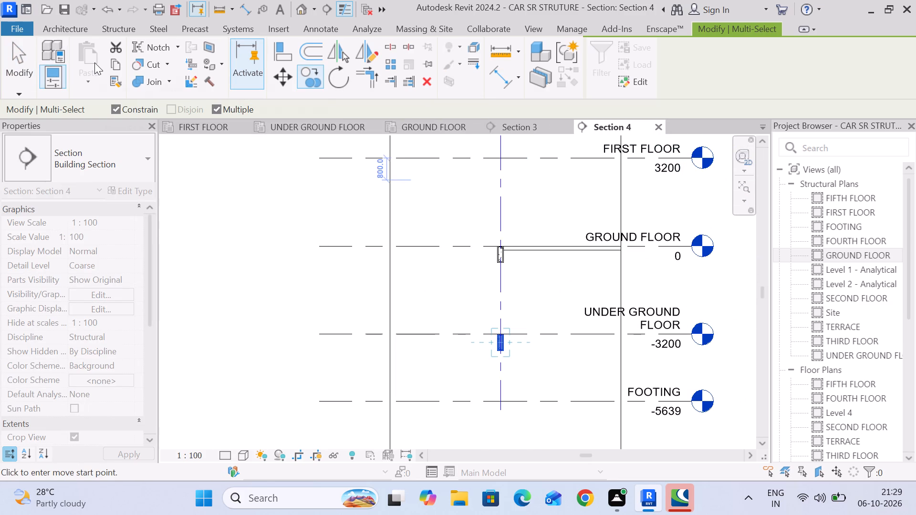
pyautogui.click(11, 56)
# Copy the UNDER GROUND FLOOR grid A beam with its reinforcement and paste it aligned to the FIRST, SECOND, THIRD, FOURTH and FIFTH FLOOR levels.
pyautogui.moveTo(445, 299); pyautogui.dragTo(530, 385)
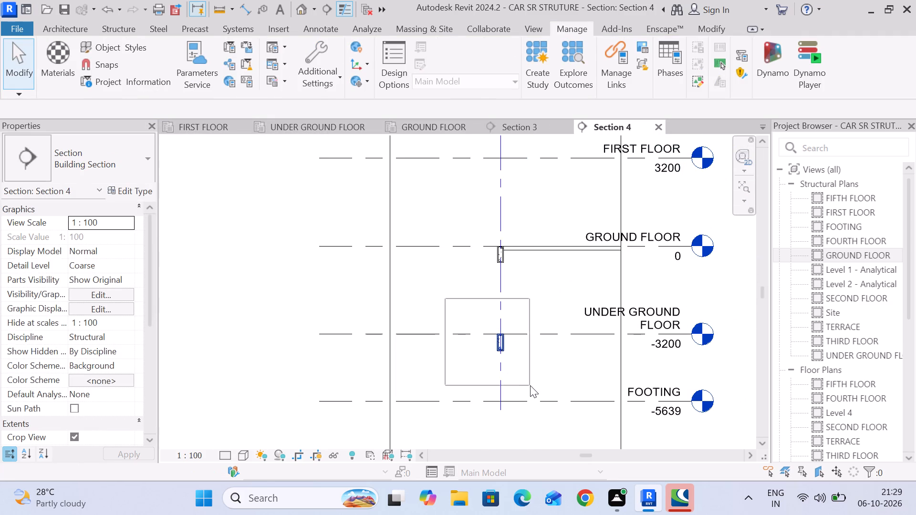
pyautogui.moveTo(530, 385); pyautogui.dragTo(531, 385)
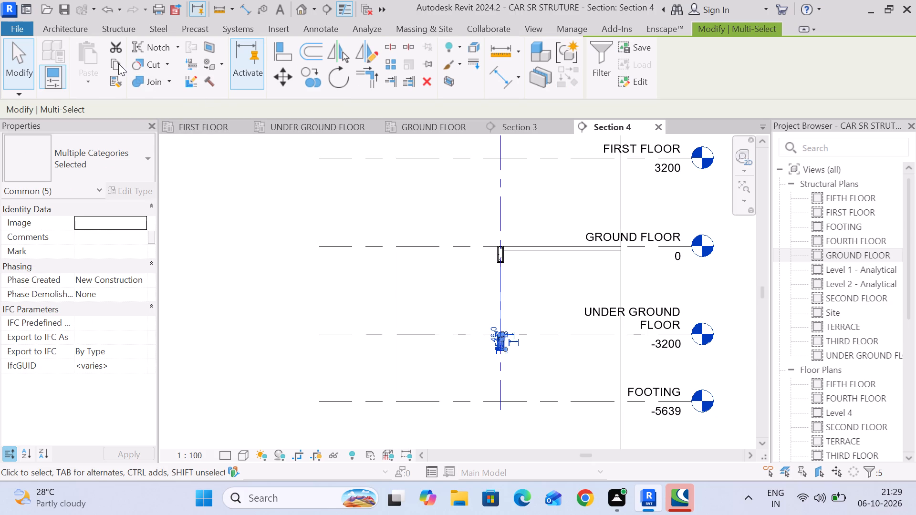
pyautogui.click(118, 63)
pyautogui.click(90, 81)
pyautogui.scroll(-4, 302, 208)
pyautogui.moveTo(301, 208); pyautogui.dragTo(298, 314, button='middle')
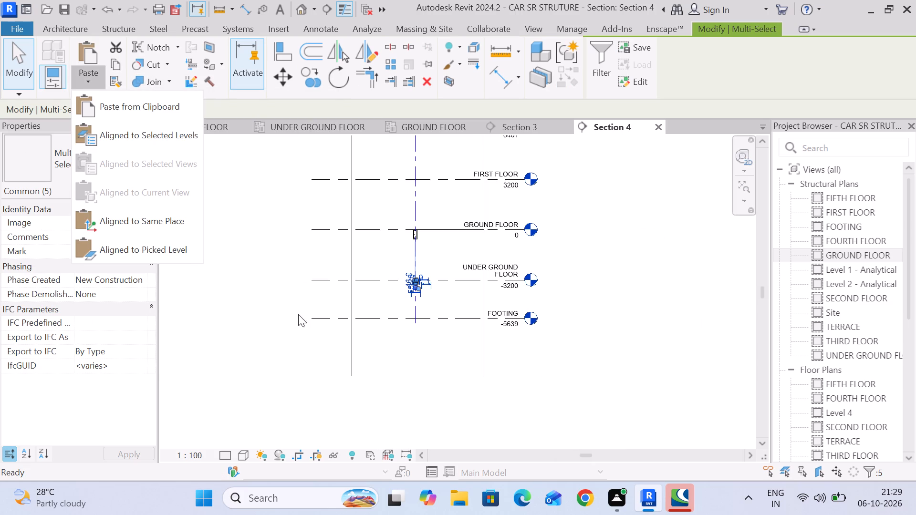
pyautogui.moveTo(298, 314); pyautogui.dragTo(298, 343, button='middle')
pyautogui.click(137, 138)
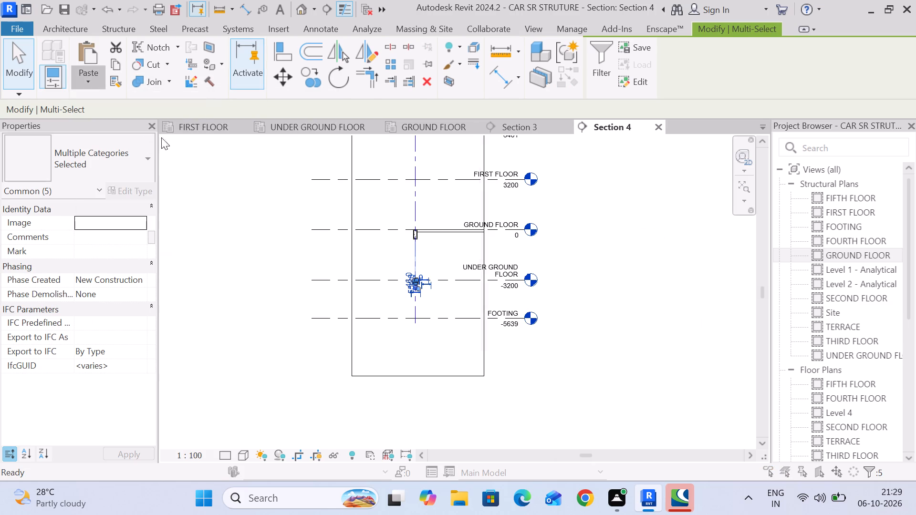
pyautogui.click(354, 166)
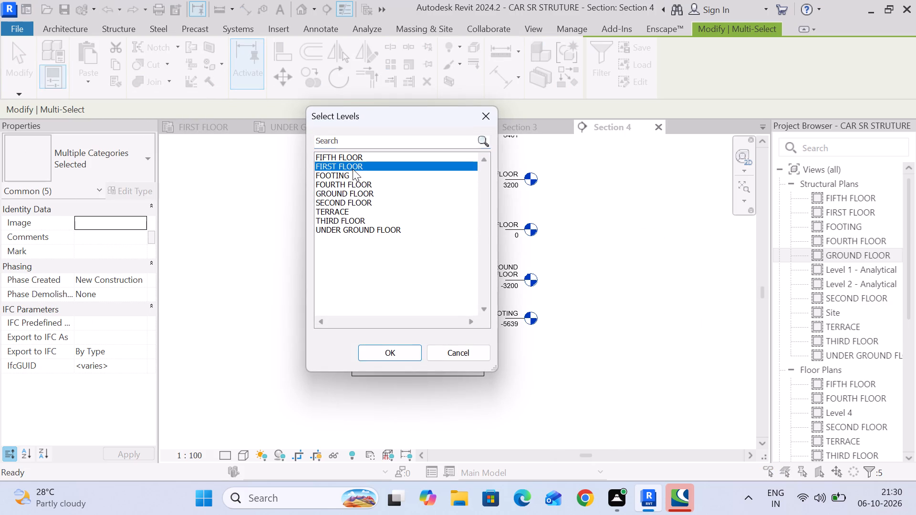
pyautogui.keyDown('ctrl'); pyautogui.click(342, 202); pyautogui.keyUp('ctrl')
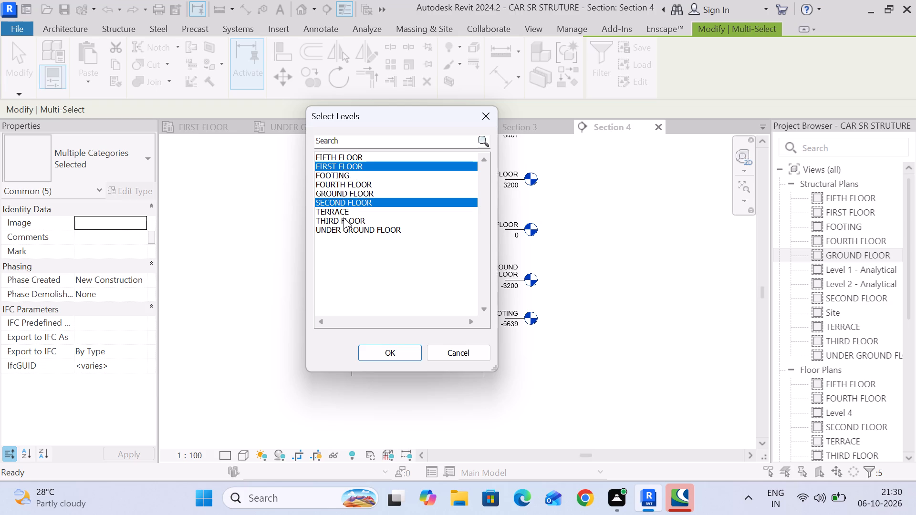
pyautogui.keyDown('ctrl'); pyautogui.click(343, 217); pyautogui.keyUp('ctrl')
pyautogui.keyDown('ctrl'); pyautogui.click(341, 183); pyautogui.keyUp('ctrl')
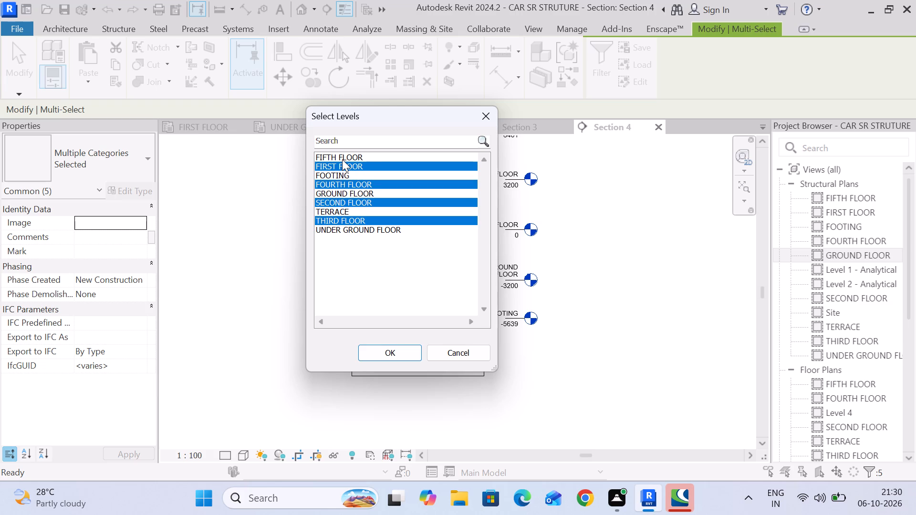
pyautogui.keyDown('ctrl'); pyautogui.click(343, 156); pyautogui.keyUp('ctrl')
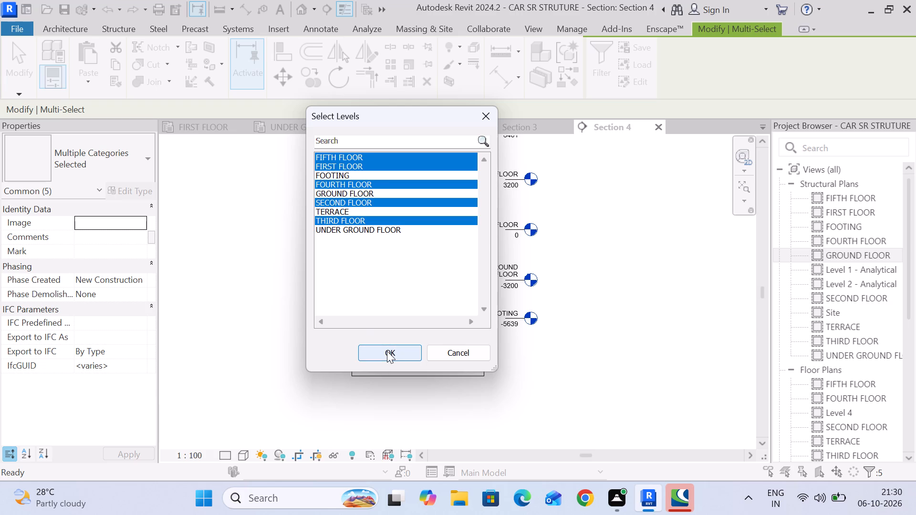
pyautogui.click(387, 351)
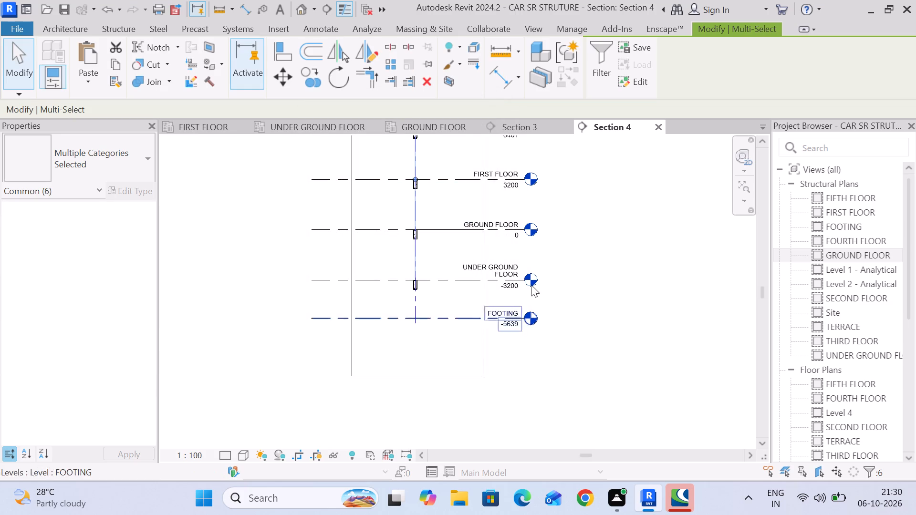
# Inspect the pasted grid A beams at the upper floor levels in Section 4 and deselect them.
pyautogui.scroll(-3, 550, 271)
pyautogui.moveTo(541, 288); pyautogui.dragTo(500, 440, button='middle')
pyautogui.scroll(9, 432, 238)
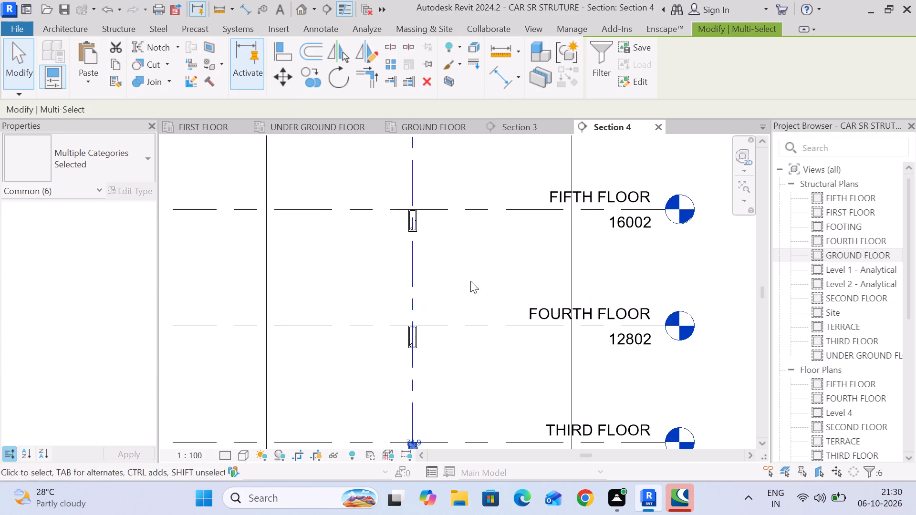
pyautogui.moveTo(482, 283); pyautogui.dragTo(494, 215, button='middle')
pyautogui.scroll(-4, 646, 283)
pyautogui.click(714, 308)
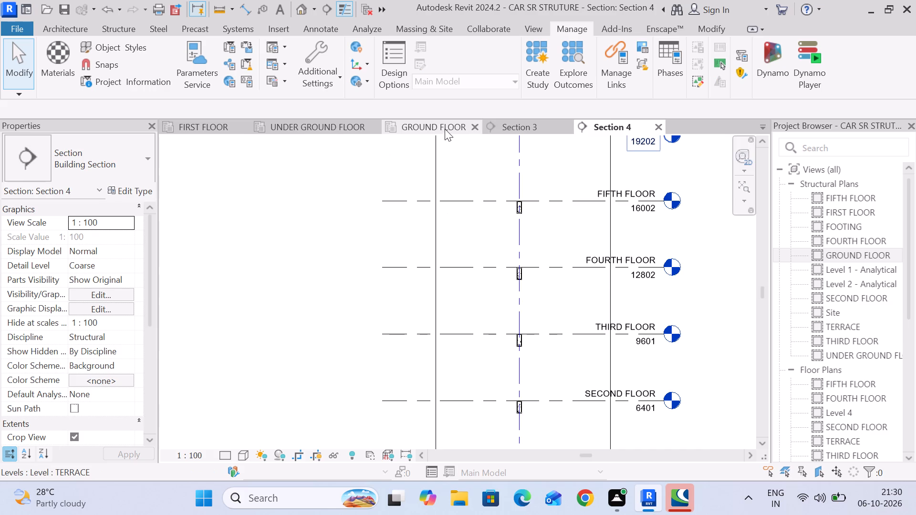
# Compare the grid A beam and its reinforcement across the GROUND FLOOR, UNDER GROUND FLOOR and FIRST FLOOR structural plans.
pyautogui.click(445, 129)
pyautogui.scroll(-6, 443, 256)
pyautogui.moveTo(376, 173); pyautogui.dragTo(376, 180, button='middle')
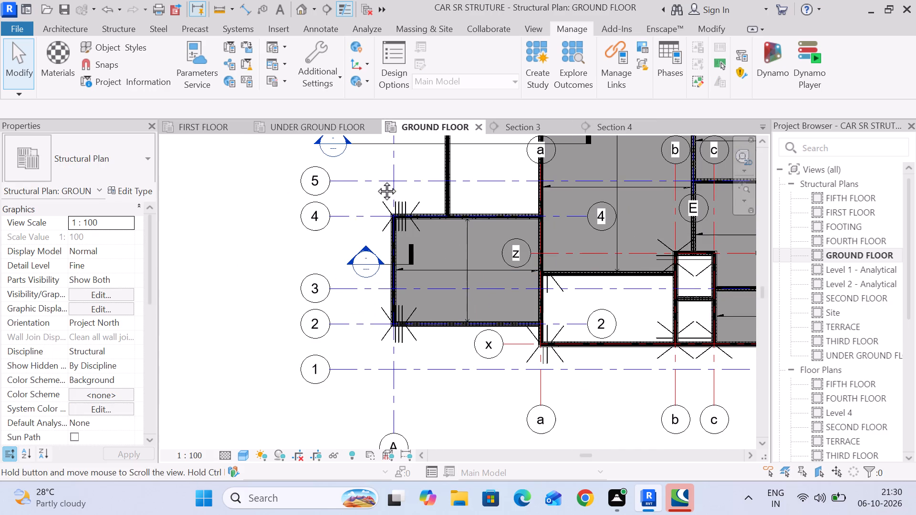
pyautogui.moveTo(376, 180); pyautogui.dragTo(367, 223, button='middle')
pyautogui.click(284, 124)
pyautogui.click(203, 128)
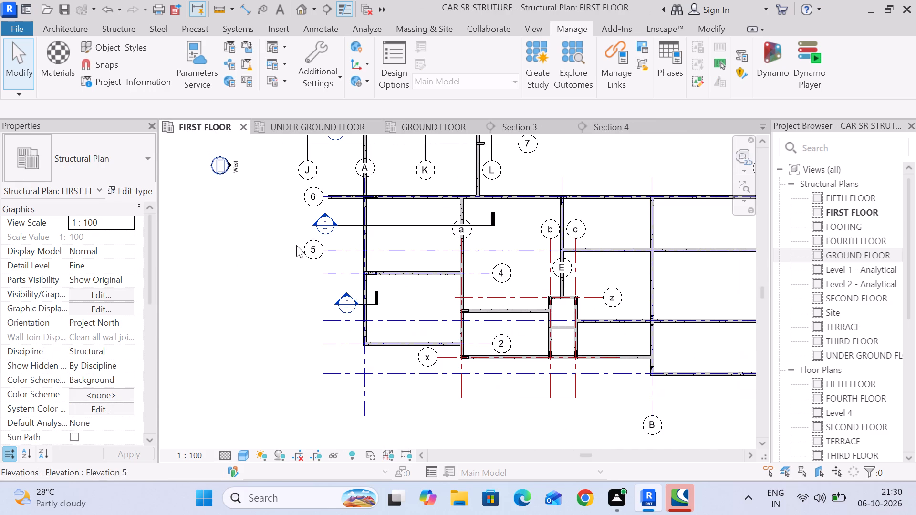
pyautogui.scroll(7, 374, 233)
pyautogui.scroll(-6, 366, 240)
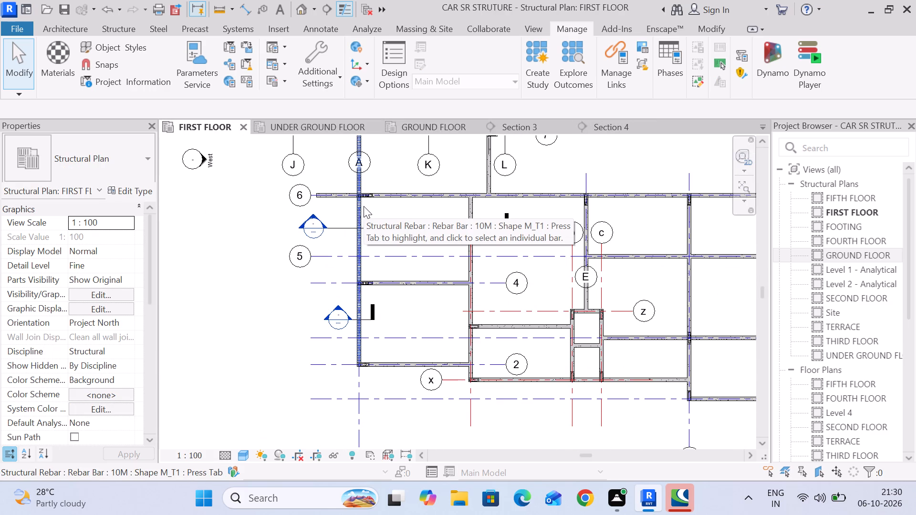
pyautogui.scroll(5, 362, 368)
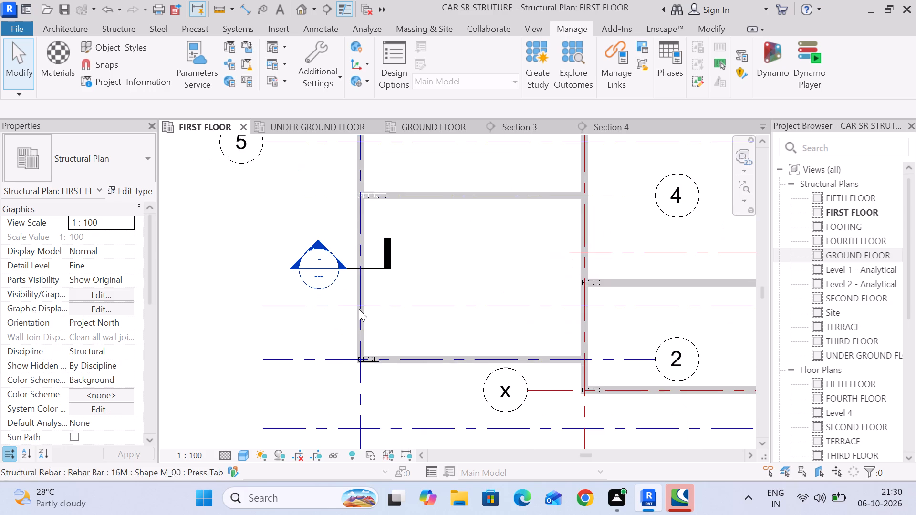
pyautogui.click(430, 125)
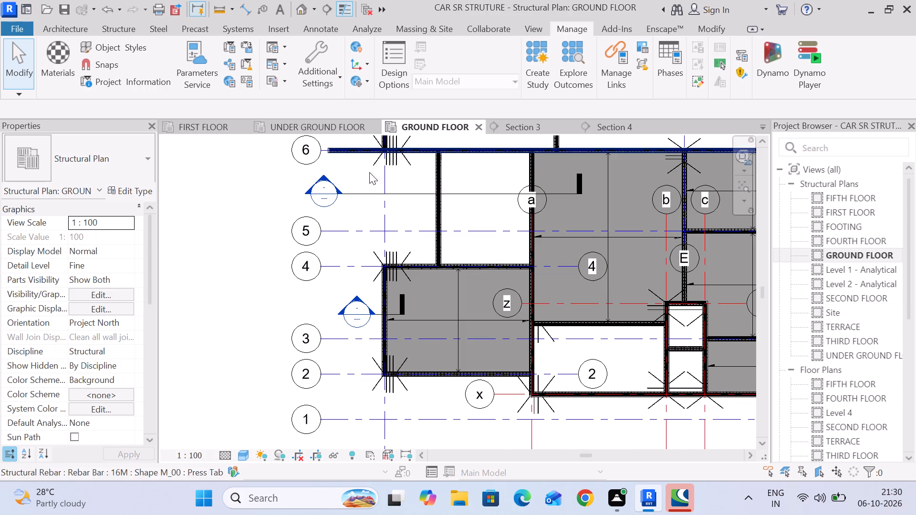
pyautogui.doubleClick(315, 129)
pyautogui.scroll(4, 416, 385)
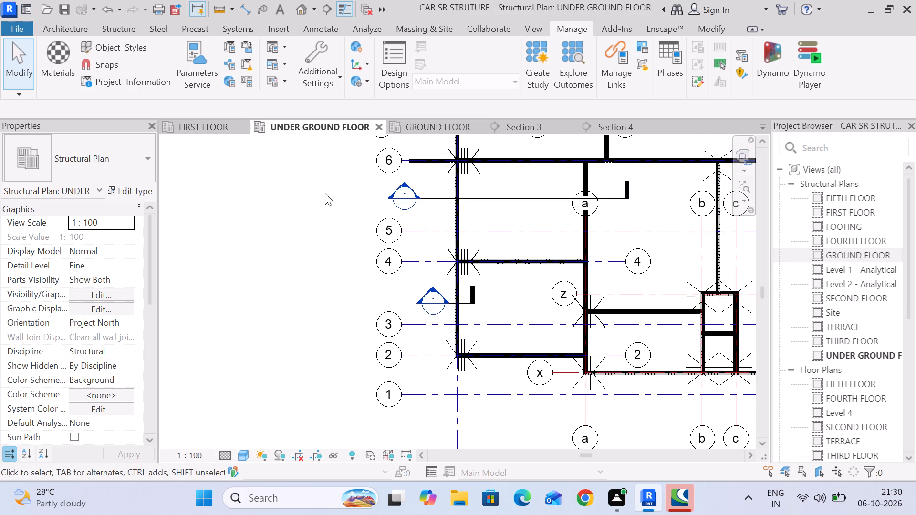
pyautogui.click(204, 124)
pyautogui.scroll(11, 380, 387)
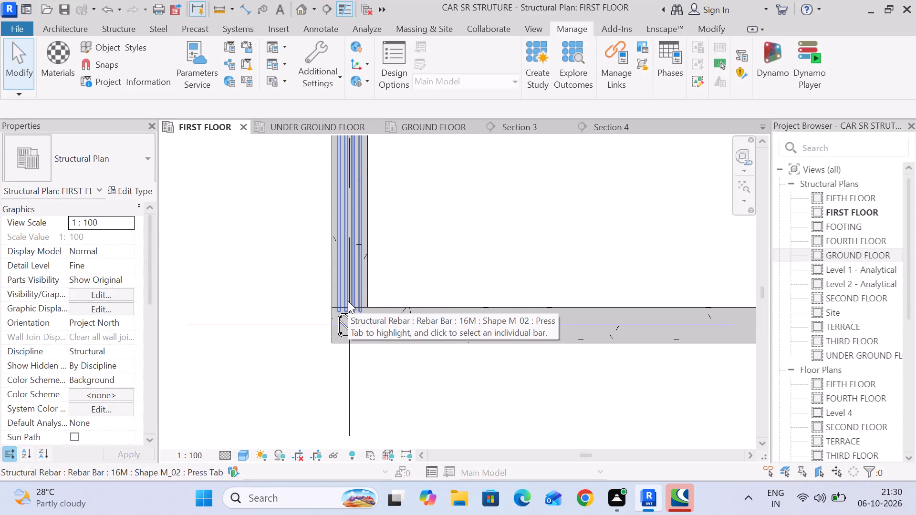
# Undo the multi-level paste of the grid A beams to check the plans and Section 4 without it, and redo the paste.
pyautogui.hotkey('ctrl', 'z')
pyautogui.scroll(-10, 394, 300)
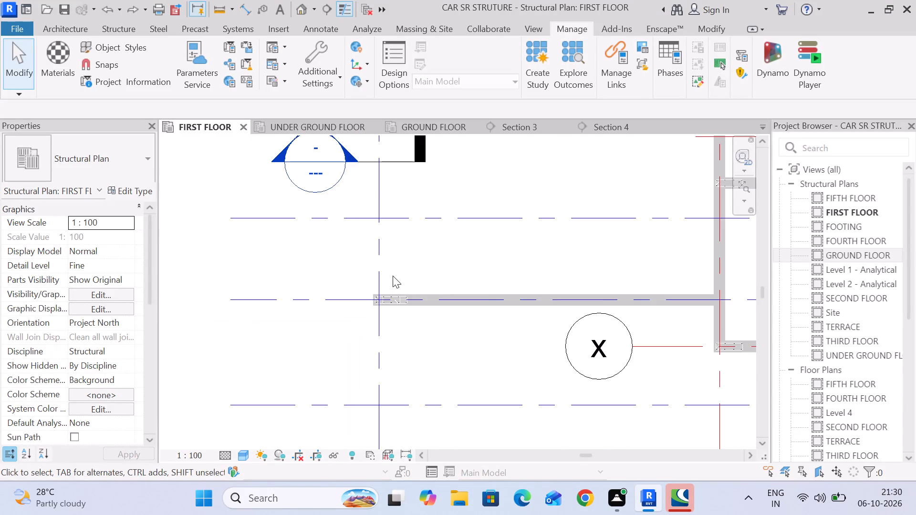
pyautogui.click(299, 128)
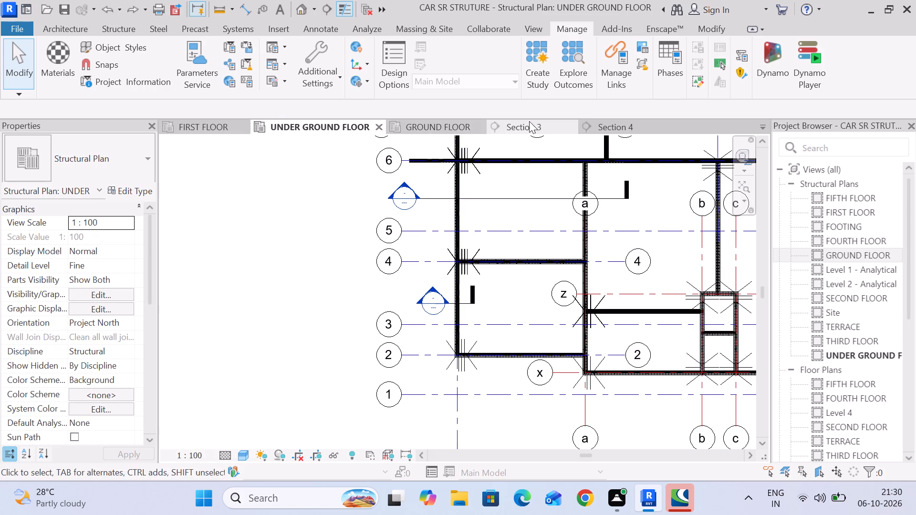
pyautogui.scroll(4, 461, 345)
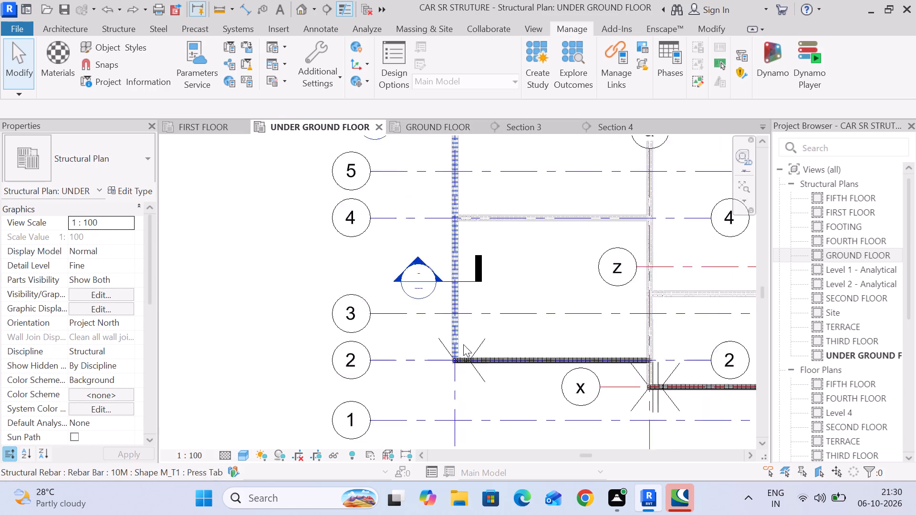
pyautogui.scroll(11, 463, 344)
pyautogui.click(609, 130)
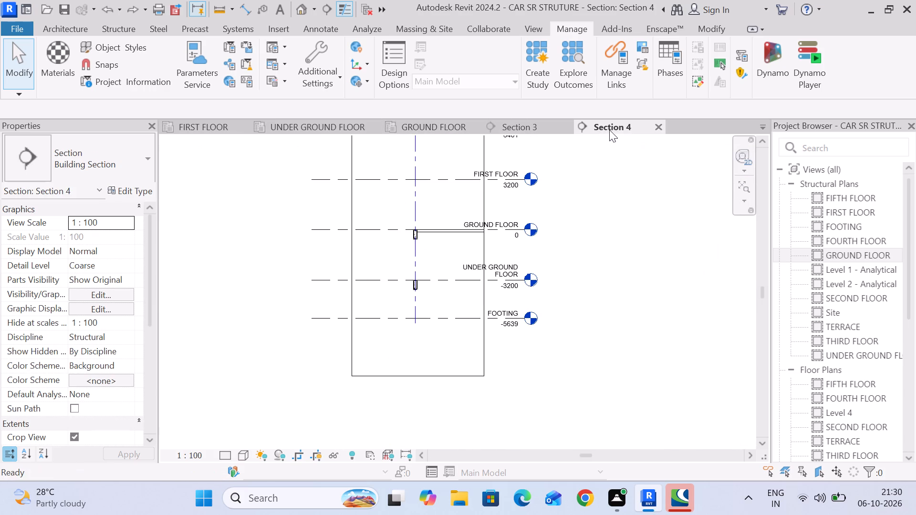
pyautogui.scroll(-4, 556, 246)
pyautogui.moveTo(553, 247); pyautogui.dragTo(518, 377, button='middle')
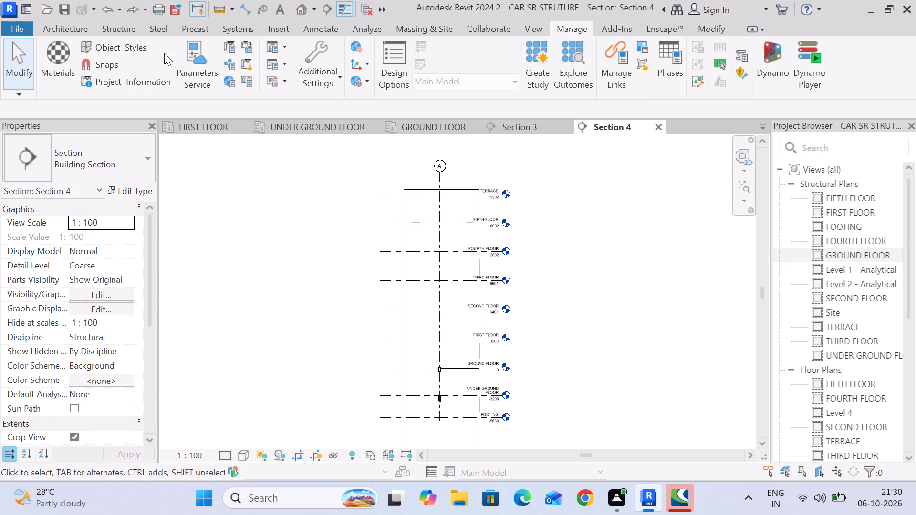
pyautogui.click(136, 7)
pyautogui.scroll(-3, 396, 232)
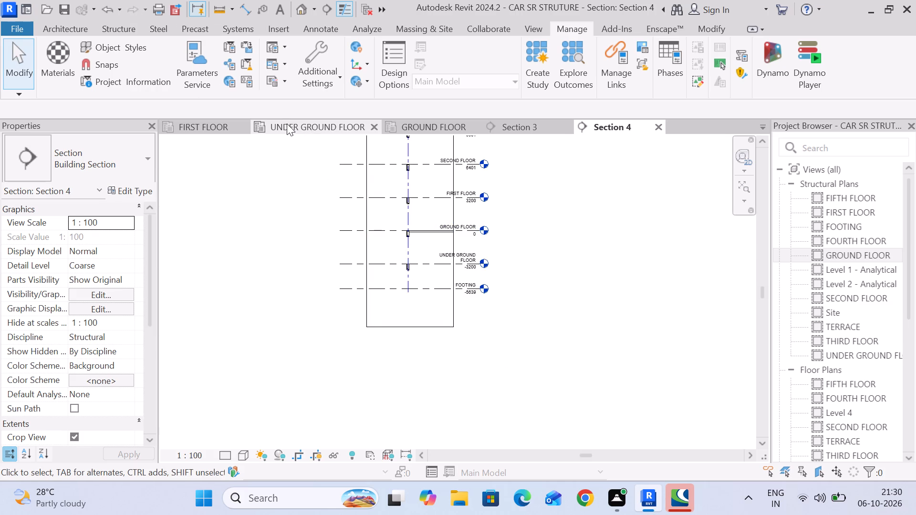
# Filter the whole FIRST FLOOR structural plan selection to Structural Rebar and show that reinforcement unobscured in the FIRST FLOOR view.
pyautogui.click(207, 127)
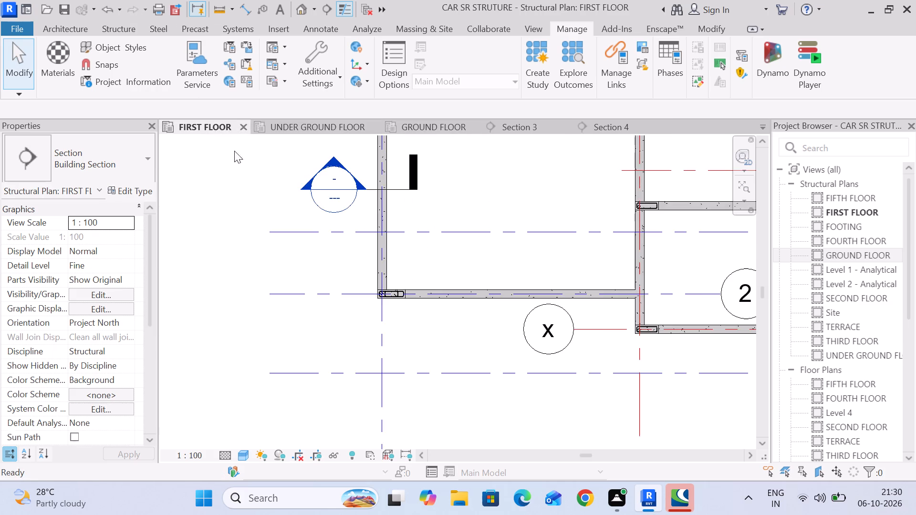
pyautogui.scroll(7, 383, 290)
pyautogui.scroll(-15, 415, 280)
pyautogui.scroll(-6, 414, 309)
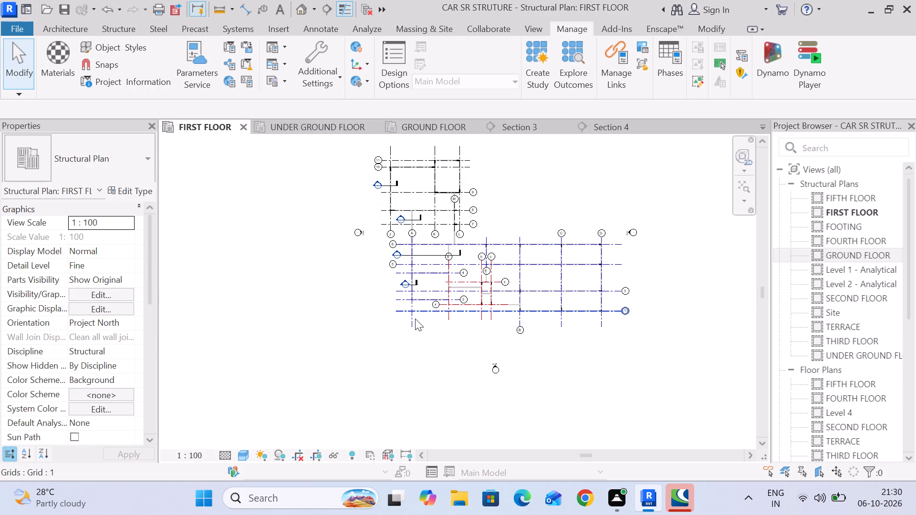
pyautogui.moveTo(328, 146); pyautogui.dragTo(329, 147)
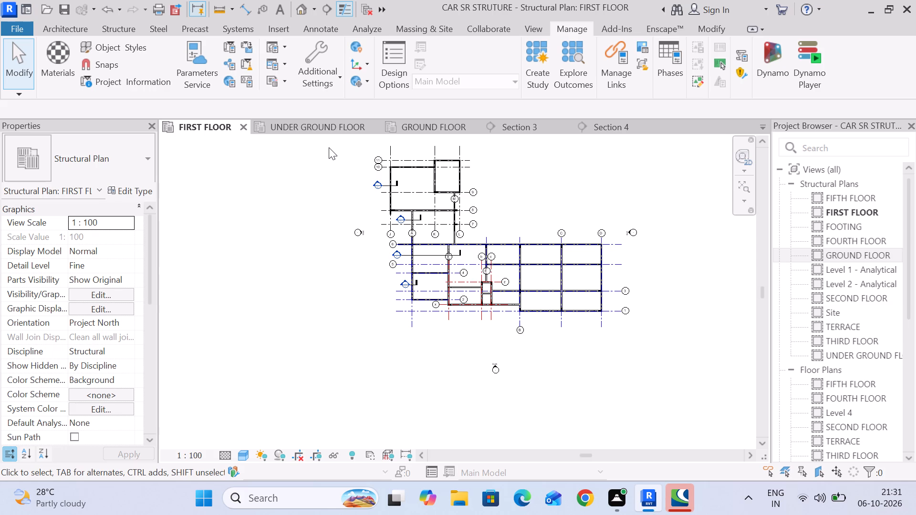
pyautogui.moveTo(329, 147); pyautogui.dragTo(634, 340)
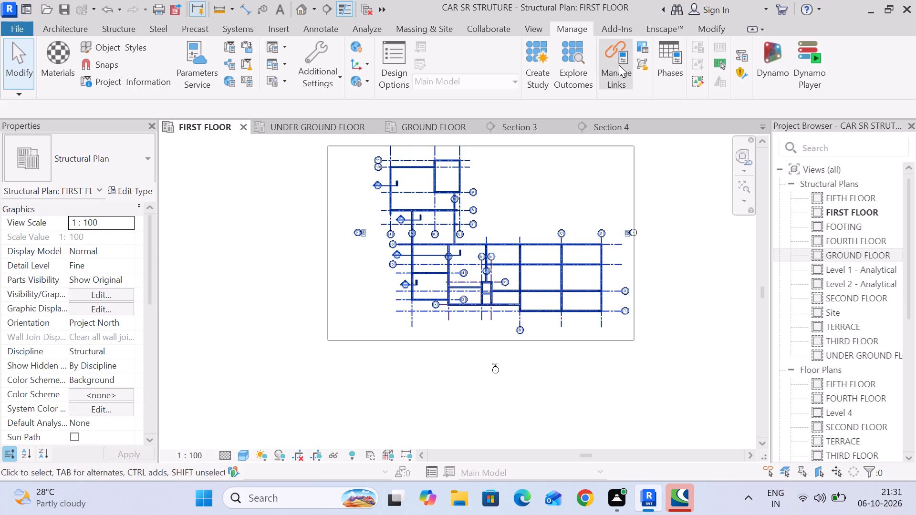
pyautogui.click(597, 66)
pyautogui.click(546, 180)
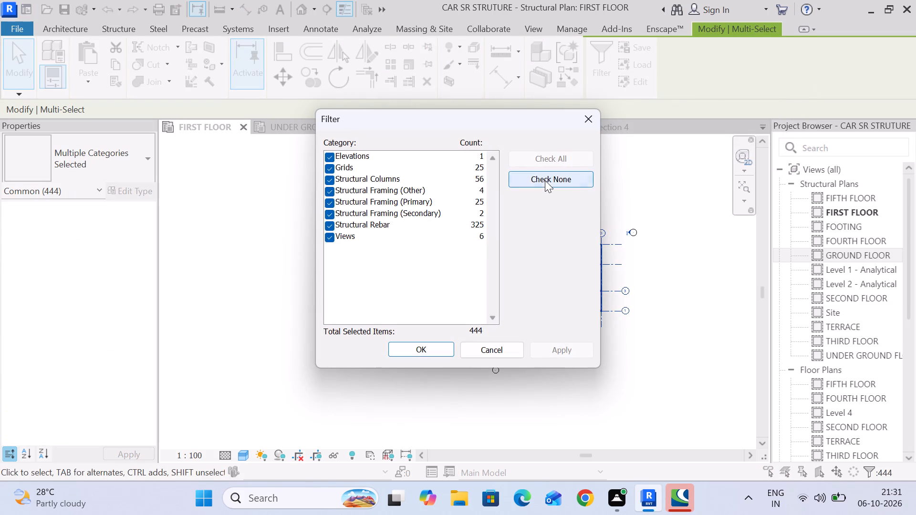
pyautogui.click(327, 228)
pyautogui.click(403, 345)
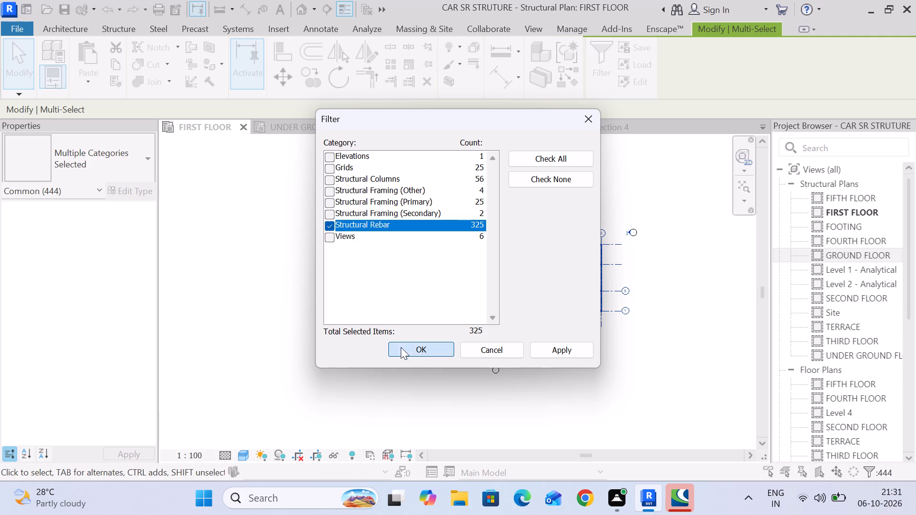
pyautogui.scroll(-5, 94, 297)
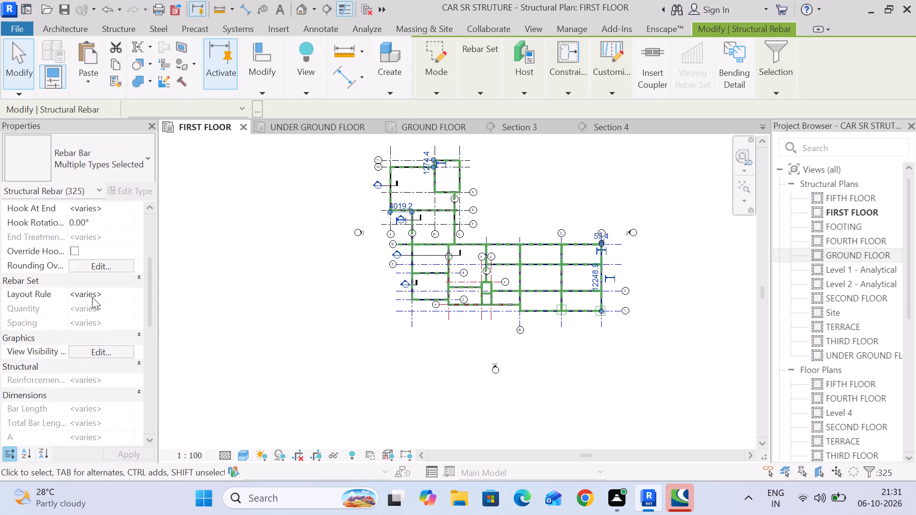
pyautogui.click(111, 310)
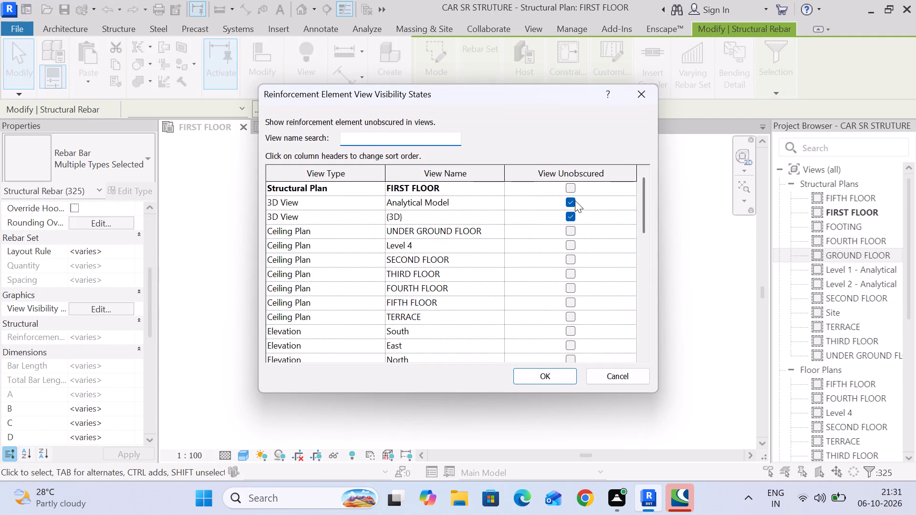
pyautogui.click(569, 189)
pyautogui.click(522, 376)
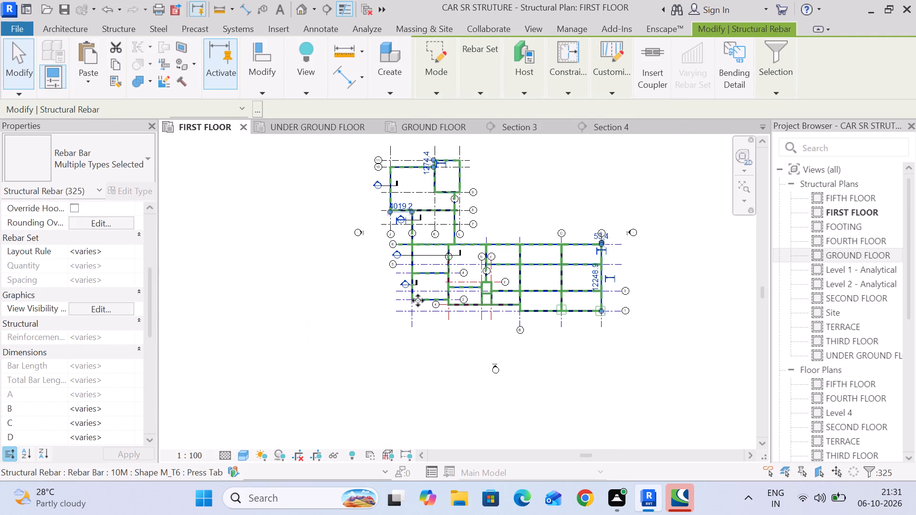
pyautogui.scroll(15, 418, 300)
pyautogui.click(477, 209)
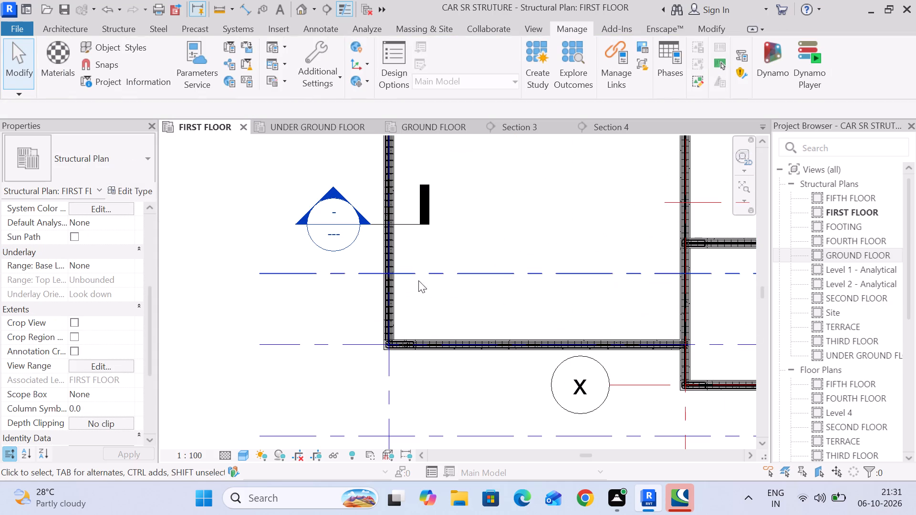
# Extend the grid A beam's four-bar 16M set with bent ends across to the far side of the grid 2 beam.
pyautogui.scroll(15, 398, 326)
pyautogui.moveTo(414, 319); pyautogui.dragTo(611, 226, button='middle')
pyautogui.scroll(1, 521, 272)
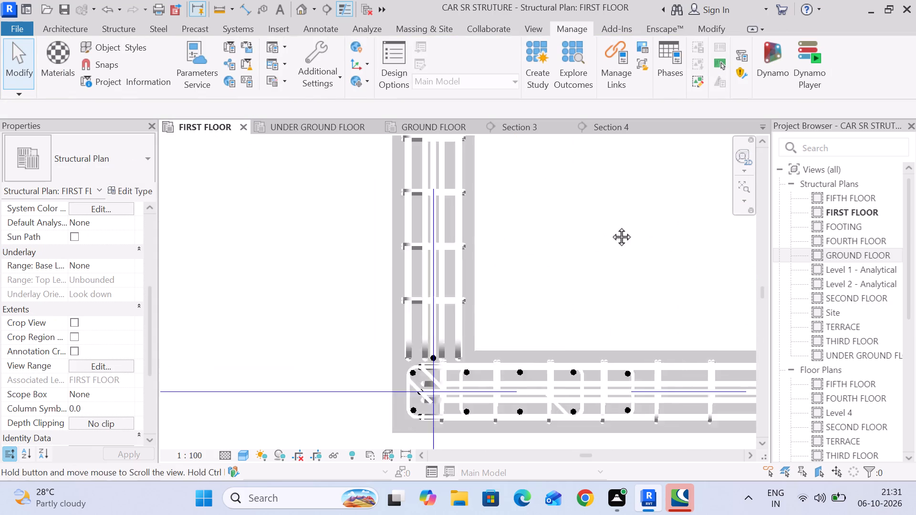
pyautogui.moveTo(611, 226); pyautogui.dragTo(634, 206, button='middle')
pyautogui.click(568, 278)
pyautogui.moveTo(567, 304); pyautogui.dragTo(568, 364)
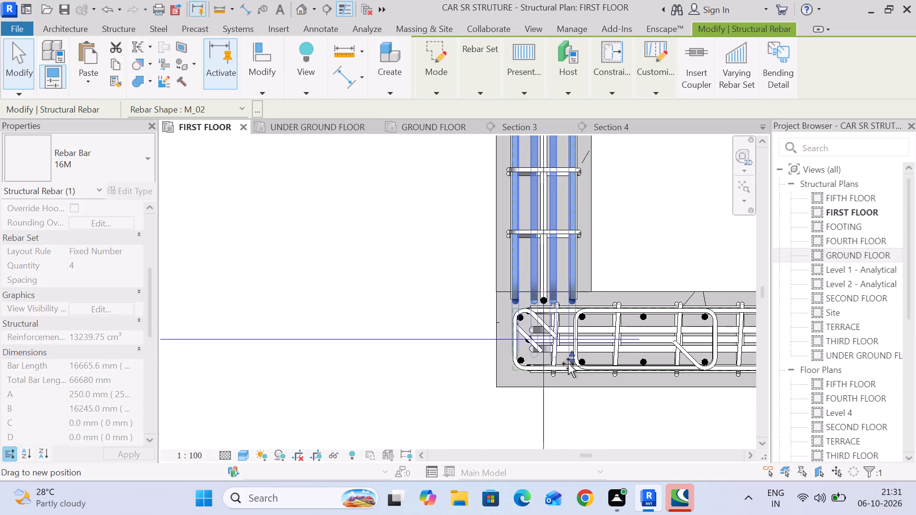
pyautogui.moveTo(568, 364); pyautogui.dragTo(570, 367)
pyautogui.click(617, 218)
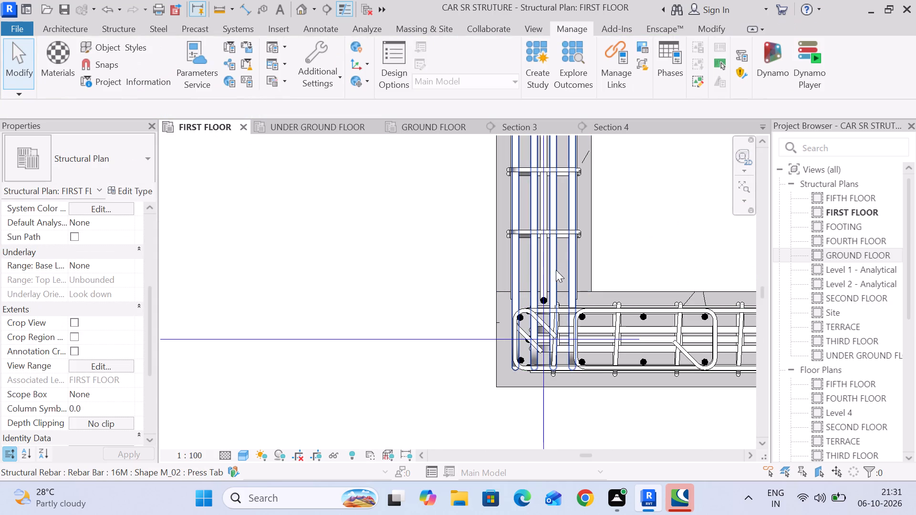
# Extend the grid A beam's two straight 16M bars across to the far side of the grid 2 beam.
pyautogui.click(545, 277)
pyautogui.click(695, 238)
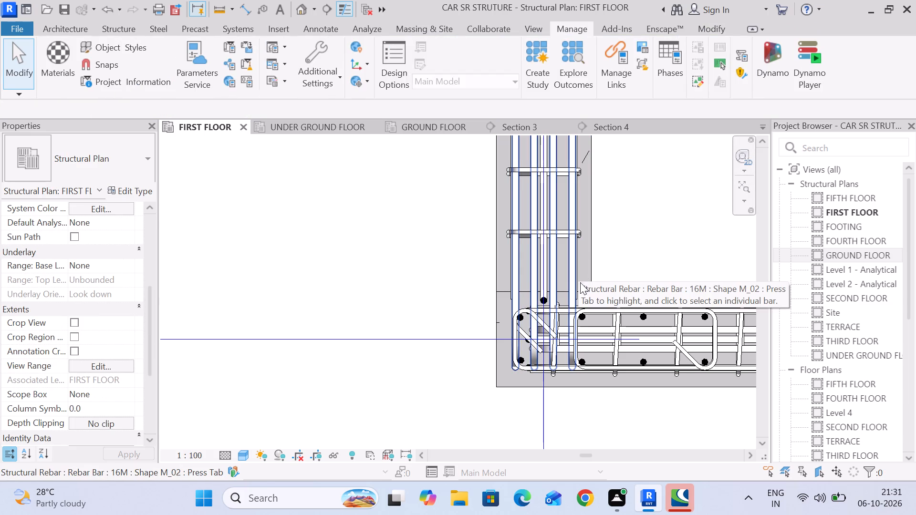
pyautogui.click(583, 296)
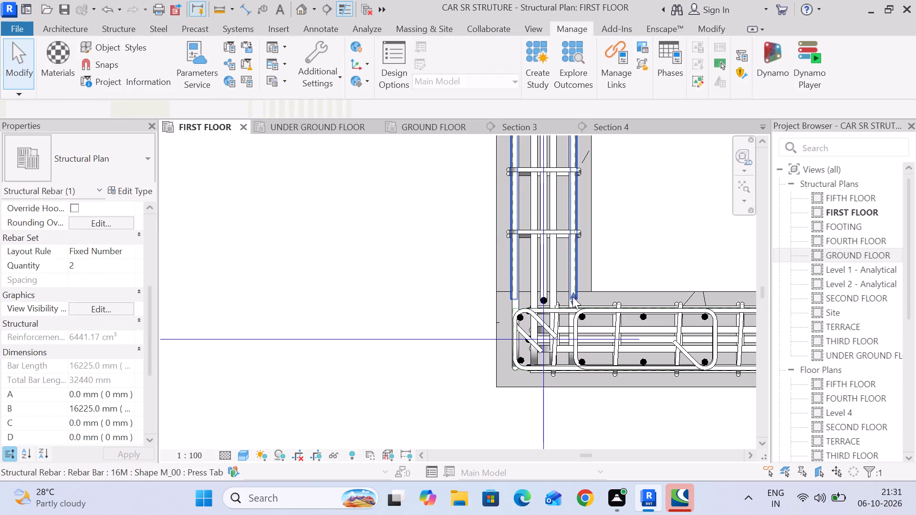
pyautogui.moveTo(570, 296); pyautogui.dragTo(580, 364)
pyautogui.click(658, 230)
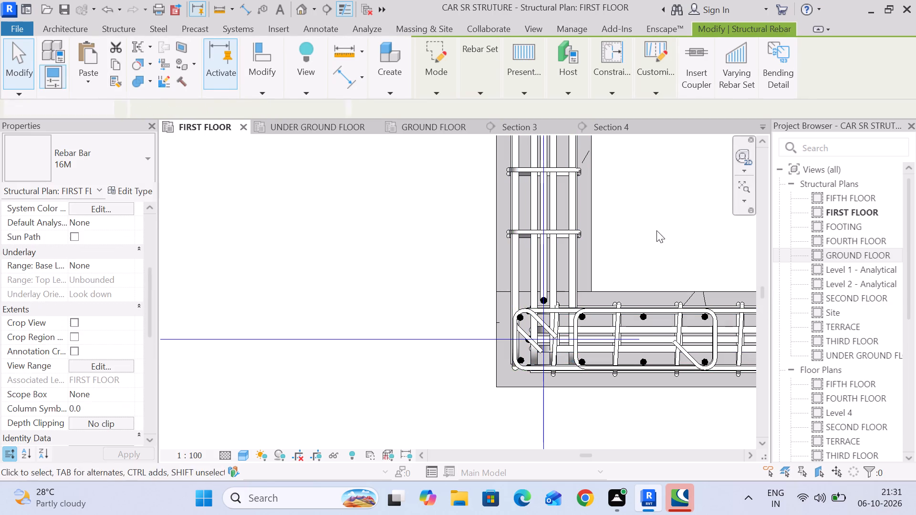
# Extend the grid A beam's three-bar 16M set with bent ends to the far side of the grid 2 beam.
pyautogui.click(543, 286)
pyautogui.click(398, 215)
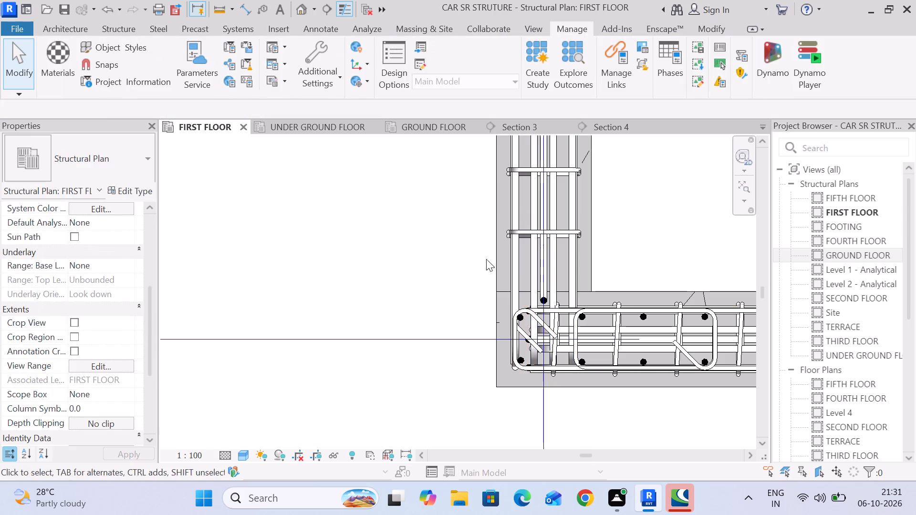
pyautogui.scroll(5, 548, 293)
pyautogui.click(542, 308)
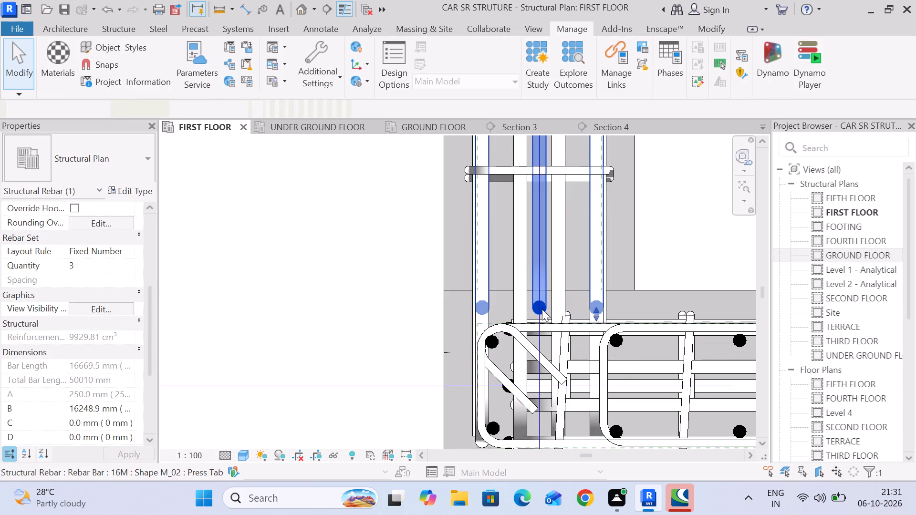
pyautogui.scroll(-4, 542, 310)
pyautogui.moveTo(538, 312); pyautogui.dragTo(487, 212, button='middle')
pyautogui.moveTo(523, 208); pyautogui.dragTo(529, 284)
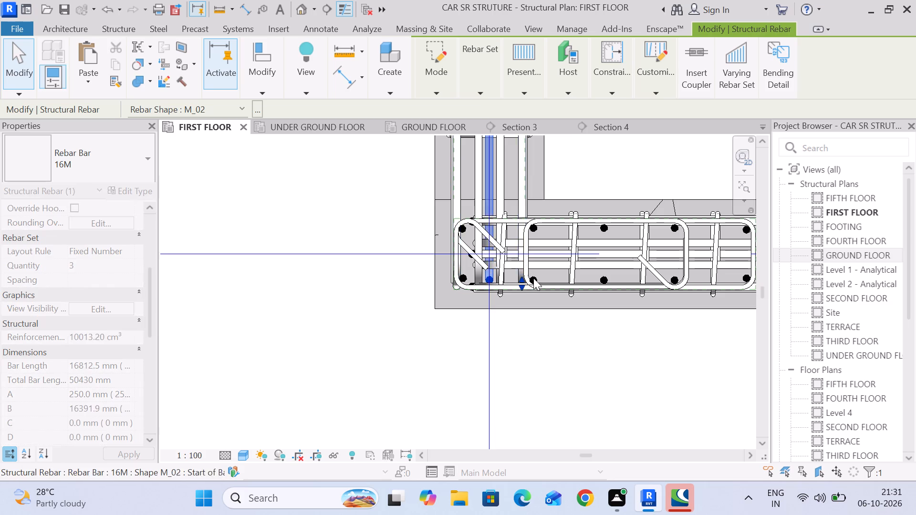
pyautogui.scroll(-4, 551, 259)
pyautogui.moveTo(545, 262); pyautogui.dragTo(521, 333, button='middle')
pyautogui.click(584, 192)
# At the grid 8 end of the grid A beam, extend the four-bar 16M set across the grid 8 beam.
pyautogui.scroll(-7, 586, 205)
pyautogui.moveTo(576, 256); pyautogui.dragTo(508, 402, button='middle')
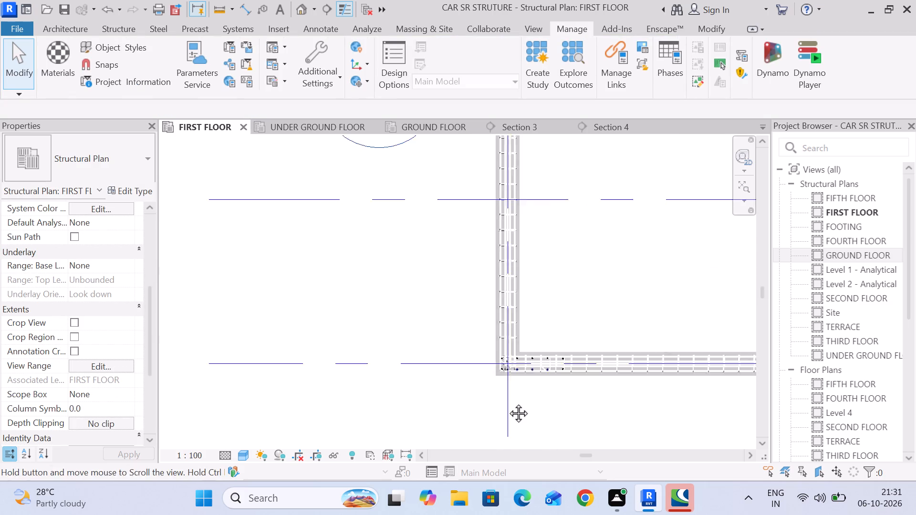
pyautogui.moveTo(508, 402); pyautogui.dragTo(505, 405, button='middle')
pyautogui.scroll(-16, 535, 344)
pyautogui.scroll(1, 532, 198)
pyautogui.moveTo(531, 235); pyautogui.dragTo(503, 399, button='middle')
pyautogui.scroll(2, 503, 402)
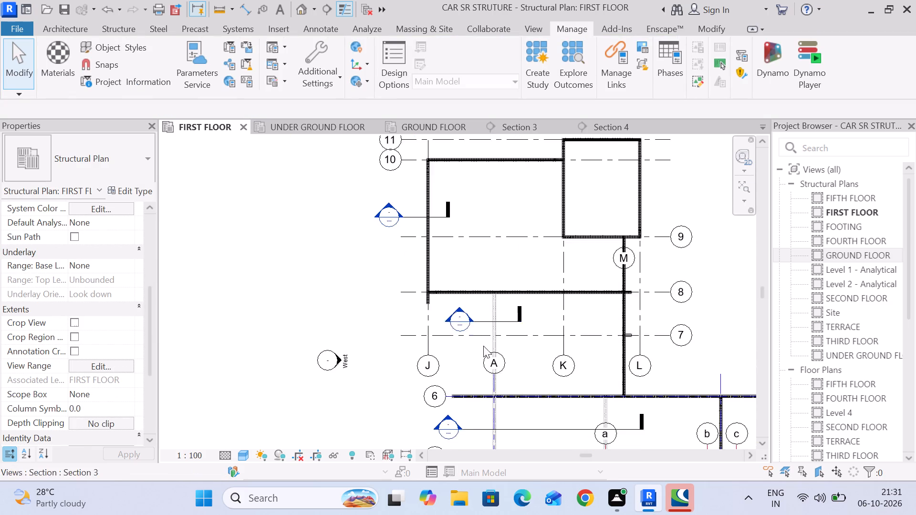
pyautogui.scroll(5, 475, 350)
pyautogui.scroll(19, 503, 237)
pyautogui.moveTo(635, 375); pyautogui.dragTo(461, 282, button='middle')
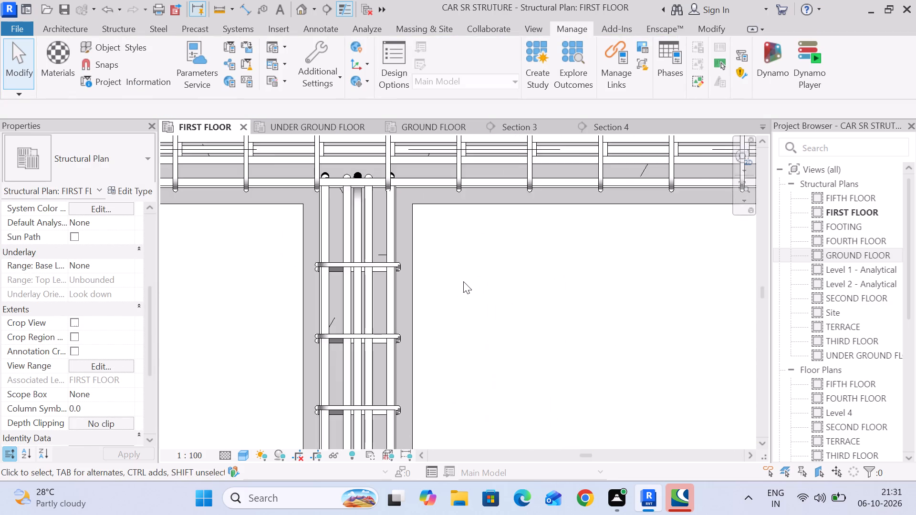
pyautogui.scroll(-4, 464, 281)
pyautogui.click(423, 245)
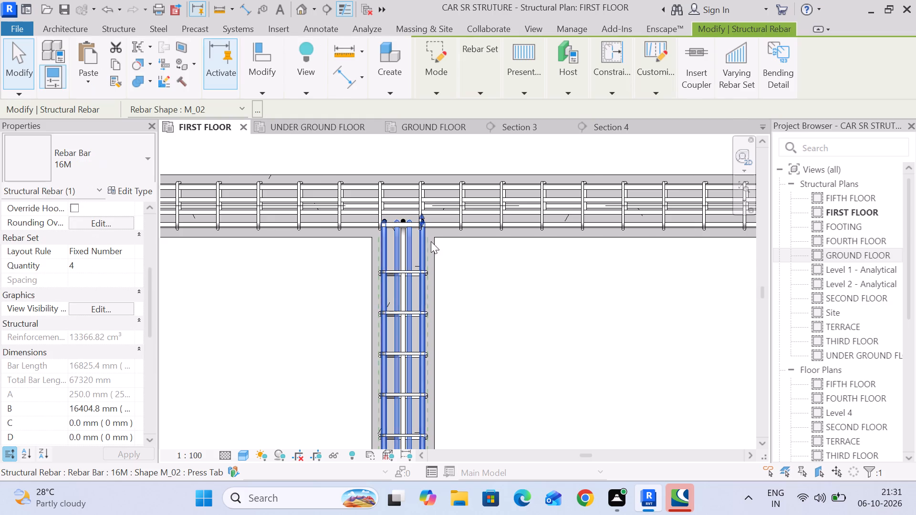
pyautogui.moveTo(419, 218); pyautogui.dragTo(425, 186)
pyautogui.click(495, 307)
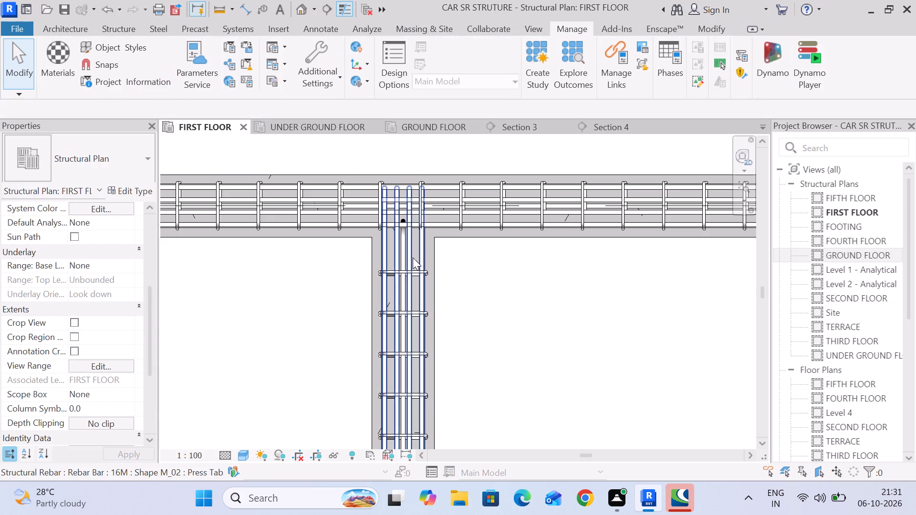
# Extend the grid A beam's three-bar 16M set to the far side of the grid 8 beam.
pyautogui.click(408, 257)
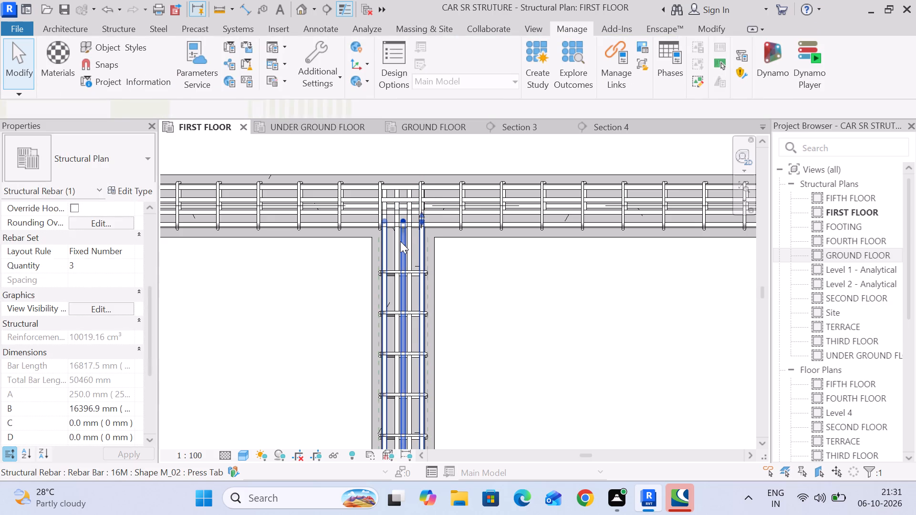
pyautogui.moveTo(419, 221); pyautogui.dragTo(429, 186)
pyautogui.click(489, 287)
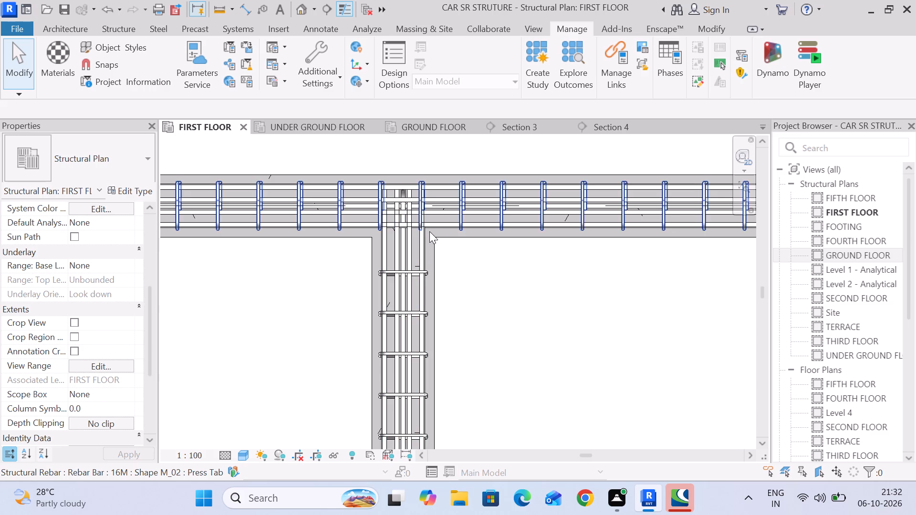
# Extend the grid A beam's two straight 16M bars to the far side of the grid 8 beam.
pyautogui.scroll(8, 429, 231)
pyautogui.click(416, 236)
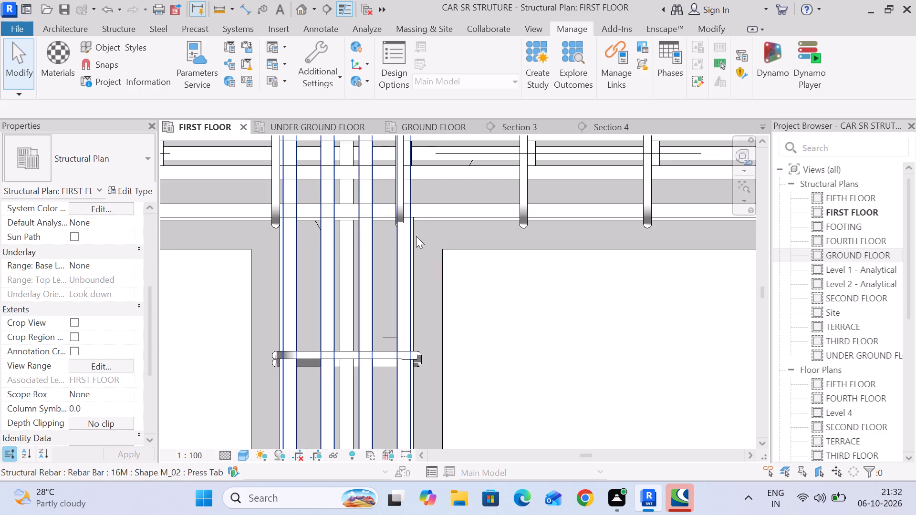
pyautogui.click(510, 304)
pyautogui.click(418, 247)
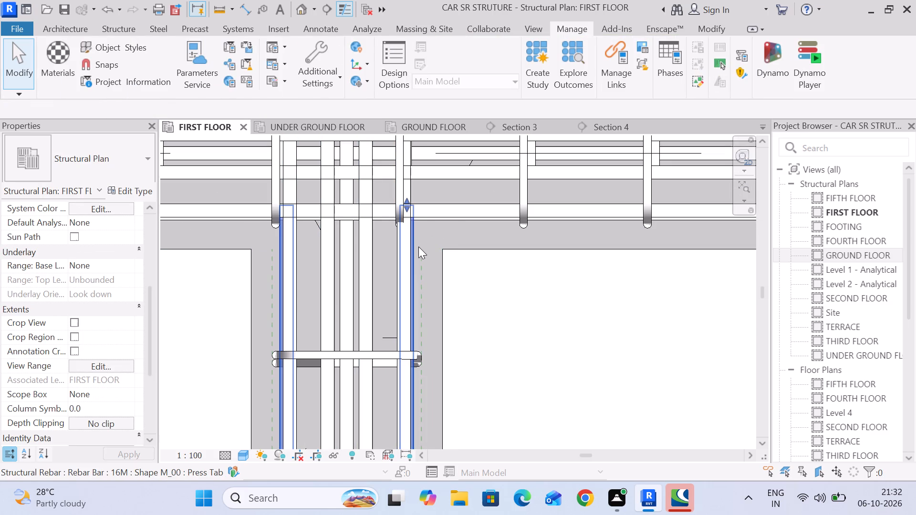
pyautogui.scroll(-5, 438, 255)
pyautogui.moveTo(437, 280); pyautogui.dragTo(465, 403, button='middle')
pyautogui.moveTo(451, 356); pyautogui.dragTo(458, 292)
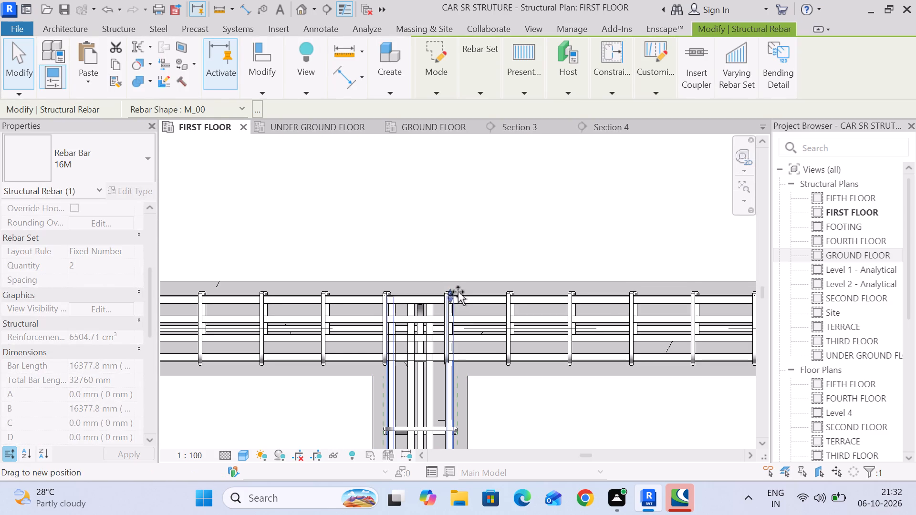
pyautogui.moveTo(458, 292); pyautogui.dragTo(464, 297)
pyautogui.scroll(-6, 471, 330)
pyautogui.moveTo(476, 344); pyautogui.dragTo(478, 272, button='middle')
pyautogui.click(528, 328)
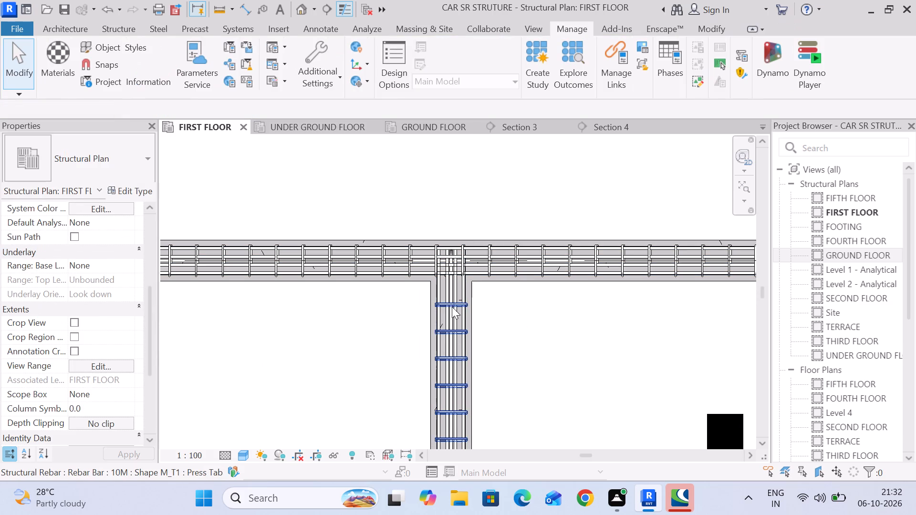
# Extend the grid A beam's 10M stirrup set up to the near face of the grid 8 beam.
pyautogui.click(454, 302)
pyautogui.moveTo(452, 302); pyautogui.dragTo(452, 279)
pyautogui.click(529, 332)
# Extend the grid A beam's 10M stirrup set at its opposite end to the near face of the grid 2 beam.
pyautogui.scroll(-15, 540, 335)
pyautogui.moveTo(557, 412); pyautogui.dragTo(494, 260, button='middle')
pyautogui.scroll(2, 462, 376)
pyautogui.moveTo(471, 395); pyautogui.dragTo(462, 231, button='middle')
pyautogui.moveTo(486, 355); pyautogui.dragTo(487, 267, button='middle')
pyautogui.scroll(10, 448, 330)
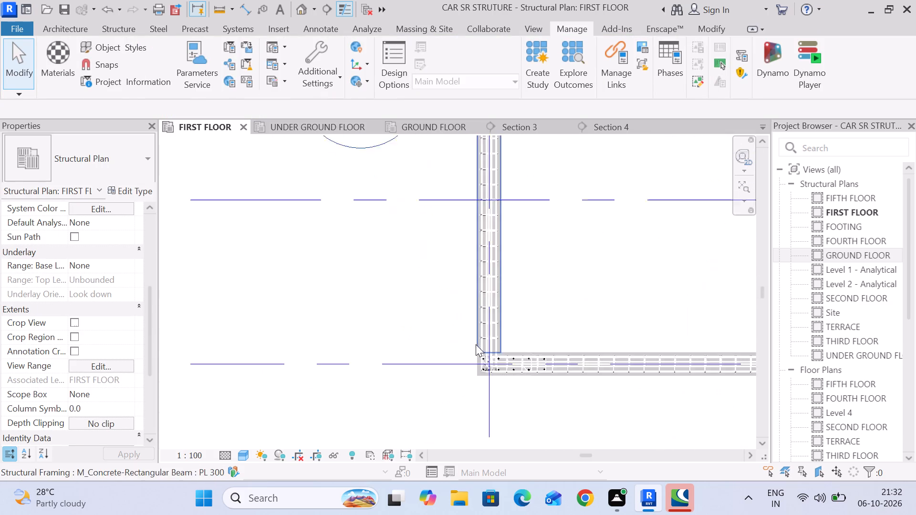
pyautogui.scroll(8, 476, 344)
pyautogui.click(508, 274)
pyautogui.click(591, 262)
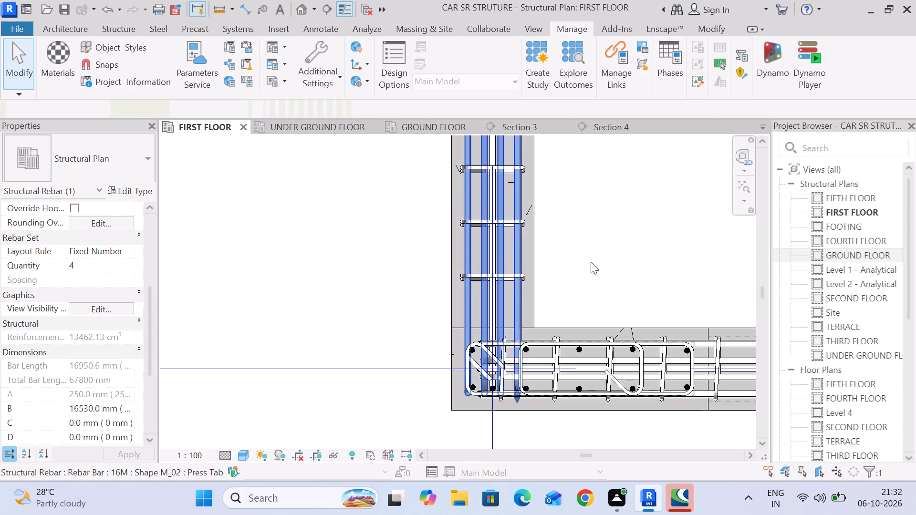
pyautogui.click(505, 274)
pyautogui.click(627, 255)
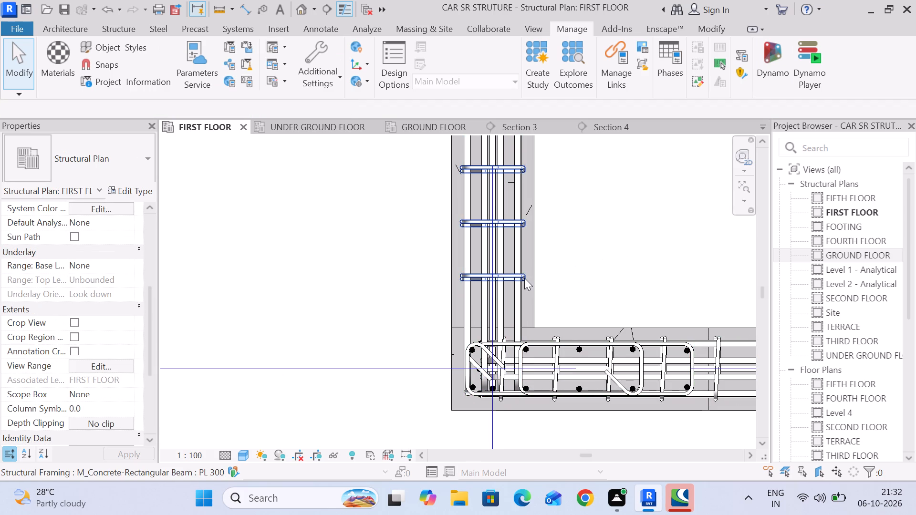
pyautogui.click(524, 278)
pyautogui.moveTo(492, 272); pyautogui.dragTo(505, 320)
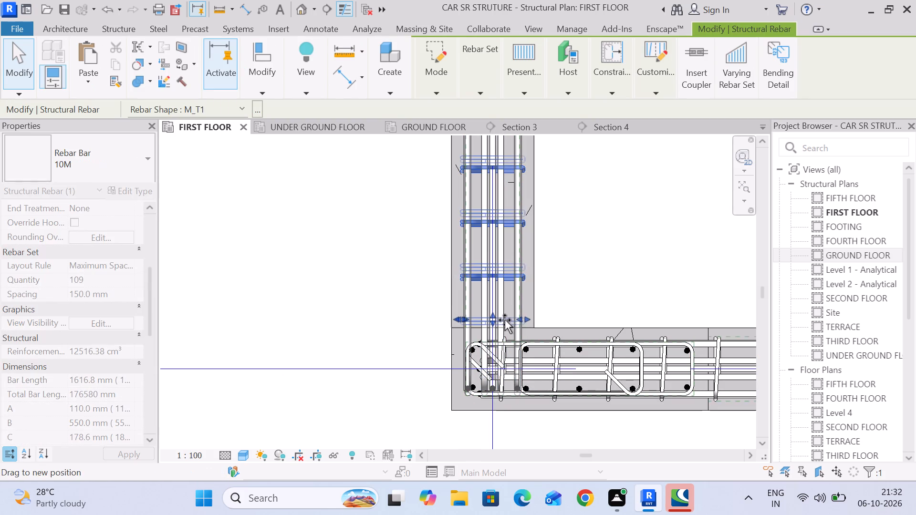
pyautogui.moveTo(505, 320); pyautogui.dragTo(508, 323)
pyautogui.click(614, 257)
pyautogui.scroll(-12, 634, 255)
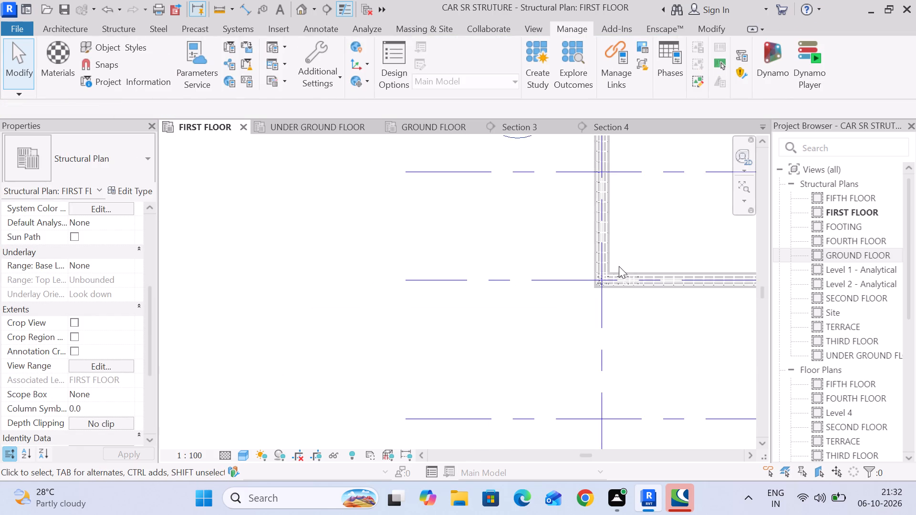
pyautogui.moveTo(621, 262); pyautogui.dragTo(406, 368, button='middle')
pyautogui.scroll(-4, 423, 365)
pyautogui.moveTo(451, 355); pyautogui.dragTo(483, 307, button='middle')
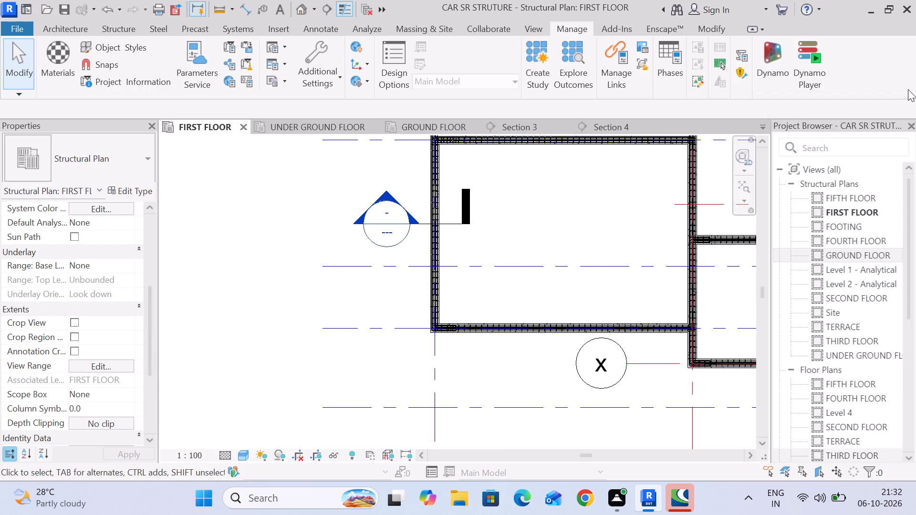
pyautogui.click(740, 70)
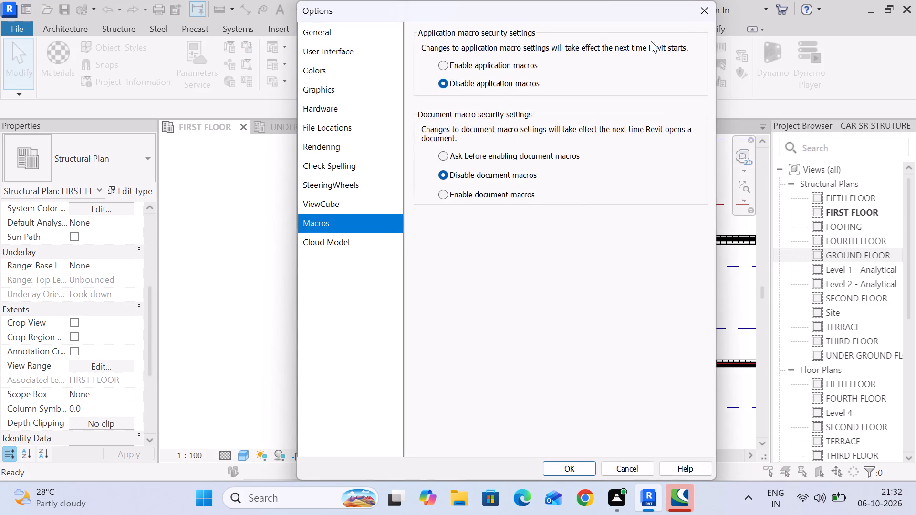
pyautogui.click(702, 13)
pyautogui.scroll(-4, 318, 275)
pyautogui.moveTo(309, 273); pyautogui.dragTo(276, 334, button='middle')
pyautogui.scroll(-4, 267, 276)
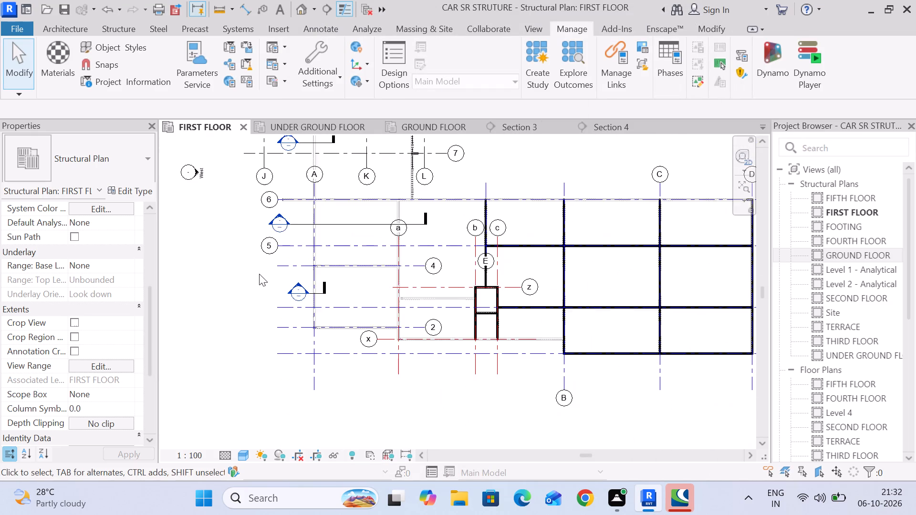
# Close the FIRST FLOOR, 3D, Section 1, Section 3 and Section 4 views, keeping UNDER GROUND FLOOR and GROUND FLOOR open.
pyautogui.click(243, 126)
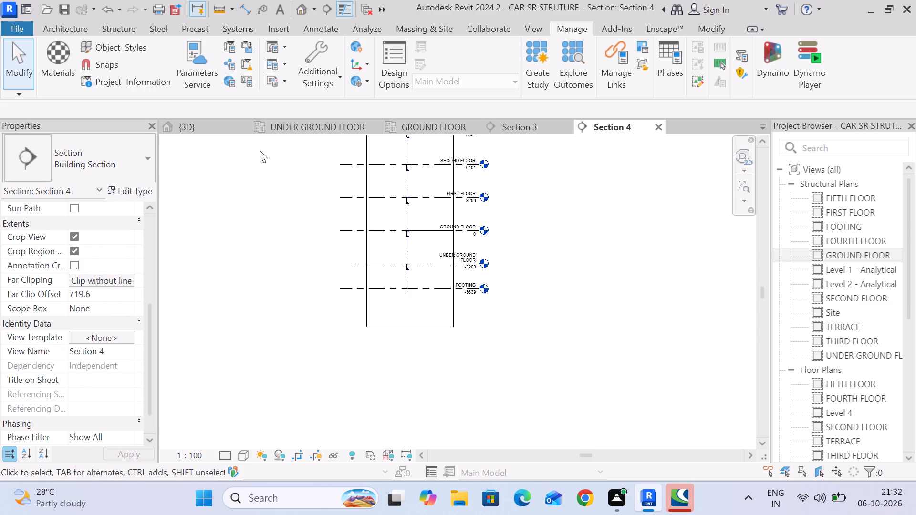
pyautogui.click(245, 126)
pyautogui.click(245, 125)
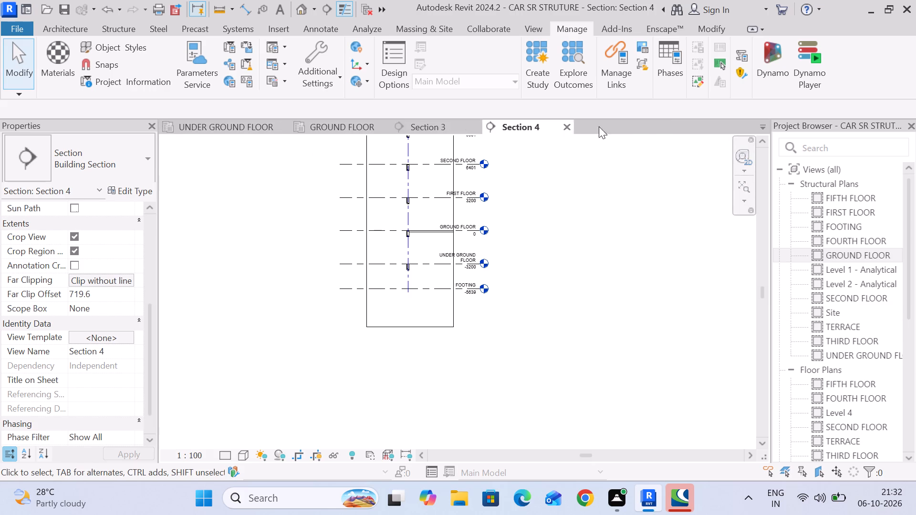
pyautogui.click(472, 125)
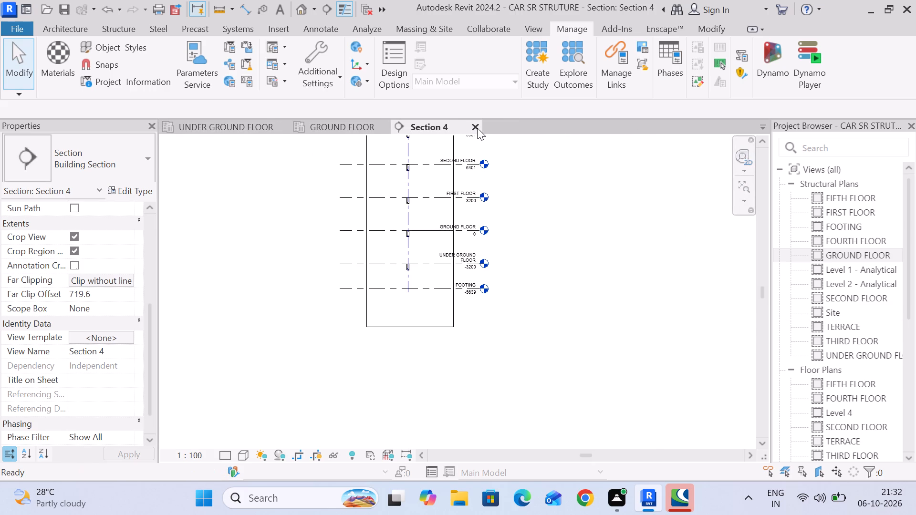
pyautogui.click(477, 128)
# Delete the three section marks crossing the grid A beam between grids 2 and 4, 5 and 6, and 7 and 8.
pyautogui.scroll(-7, 530, 276)
pyautogui.moveTo(570, 228); pyautogui.dragTo(463, 378, button='middle')
pyautogui.scroll(-6, 462, 364)
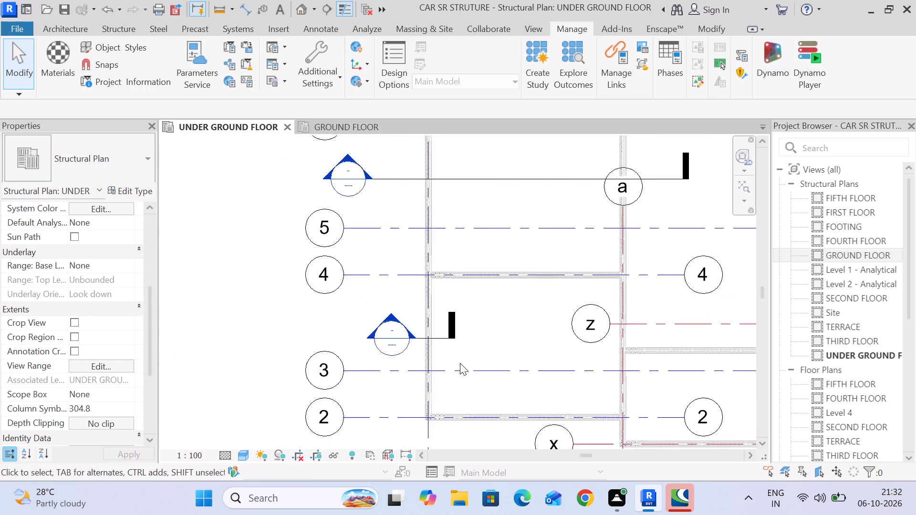
pyautogui.click(451, 349)
pyautogui.click(442, 338)
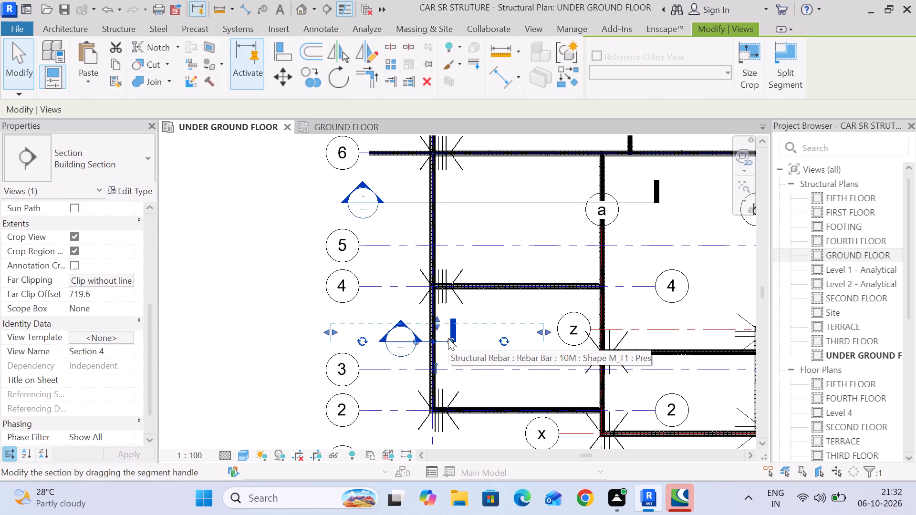
pyautogui.press('Delete')
pyautogui.click(518, 292)
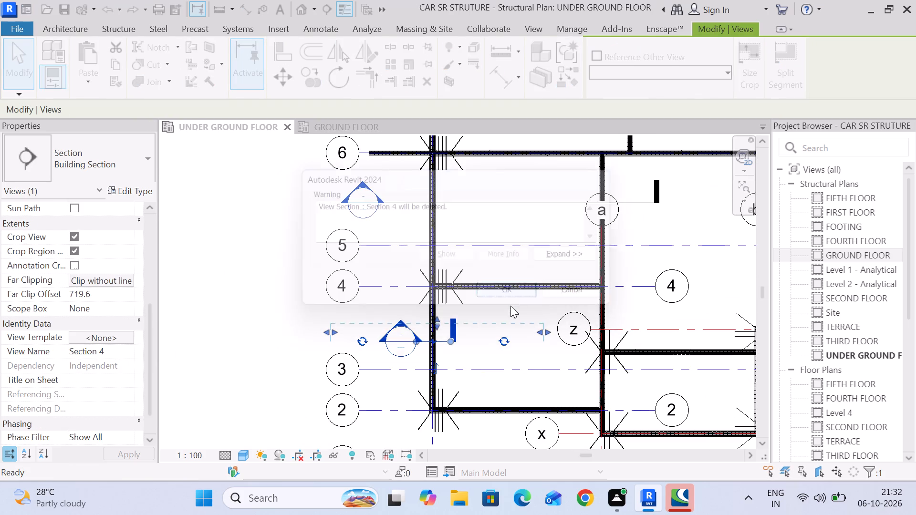
pyautogui.click(392, 201)
pyautogui.press('Delete')
pyautogui.scroll(-5, 406, 202)
pyautogui.click(514, 291)
pyautogui.moveTo(511, 222); pyautogui.dragTo(511, 369, button='middle')
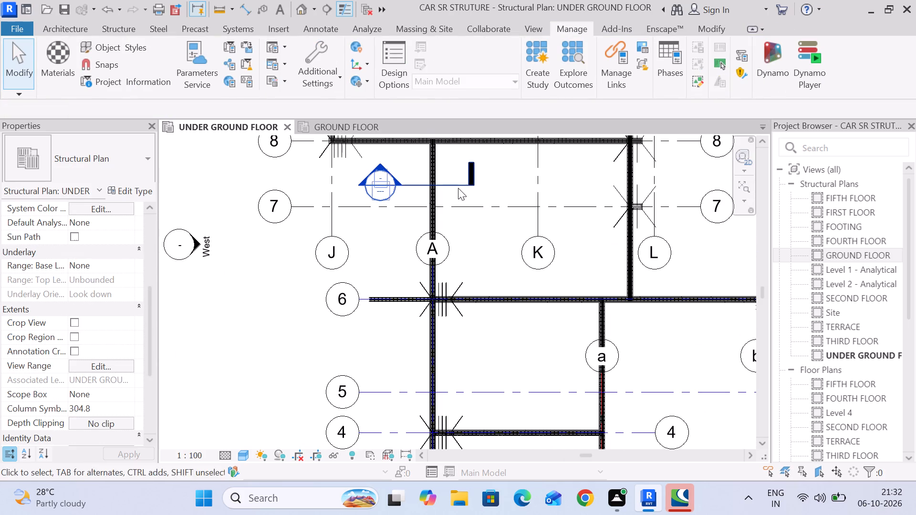
pyautogui.click(458, 186)
pyautogui.press('Delete')
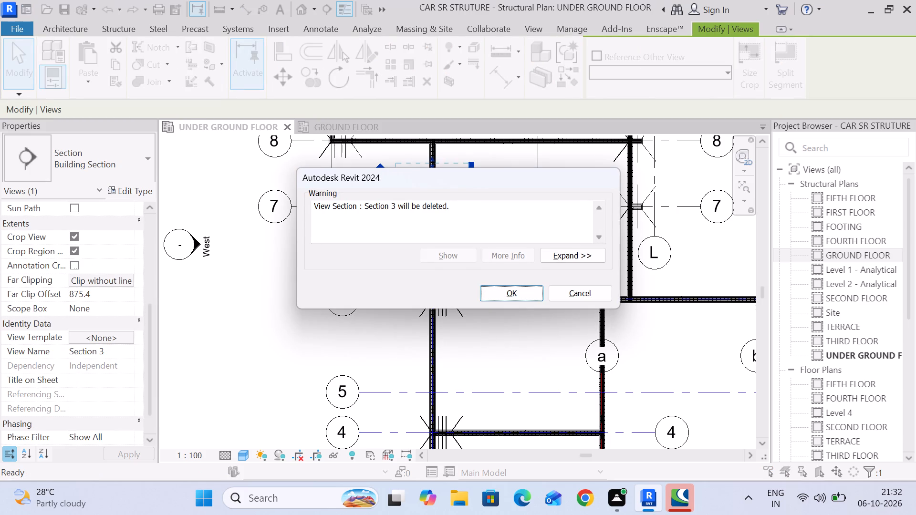
pyautogui.click(493, 287)
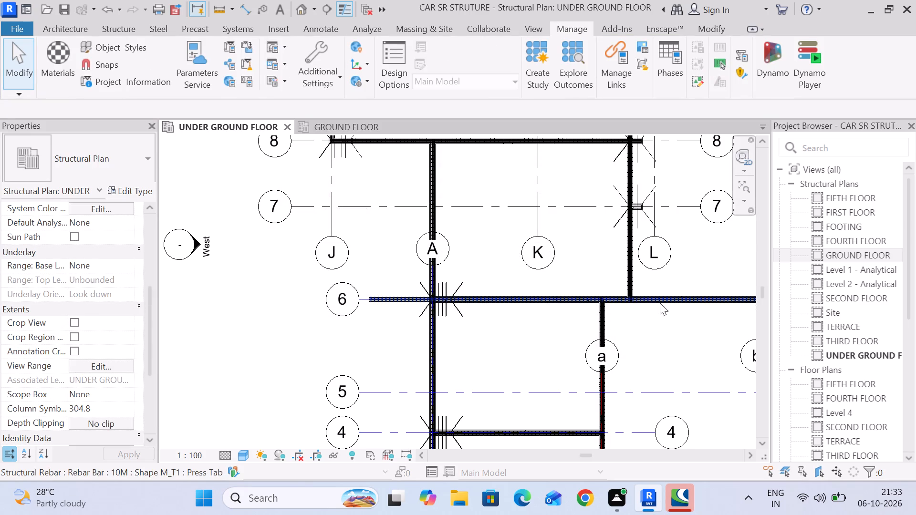
# Open the SECOND FLOOR structural plan.
pyautogui.scroll(-4, 686, 290)
pyautogui.moveTo(682, 291); pyautogui.dragTo(556, 254, button='middle')
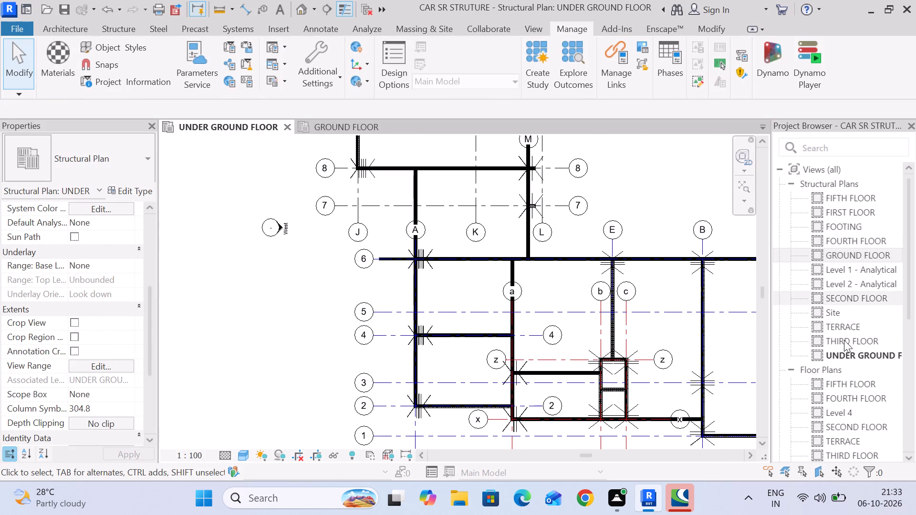
pyautogui.doubleClick(847, 294)
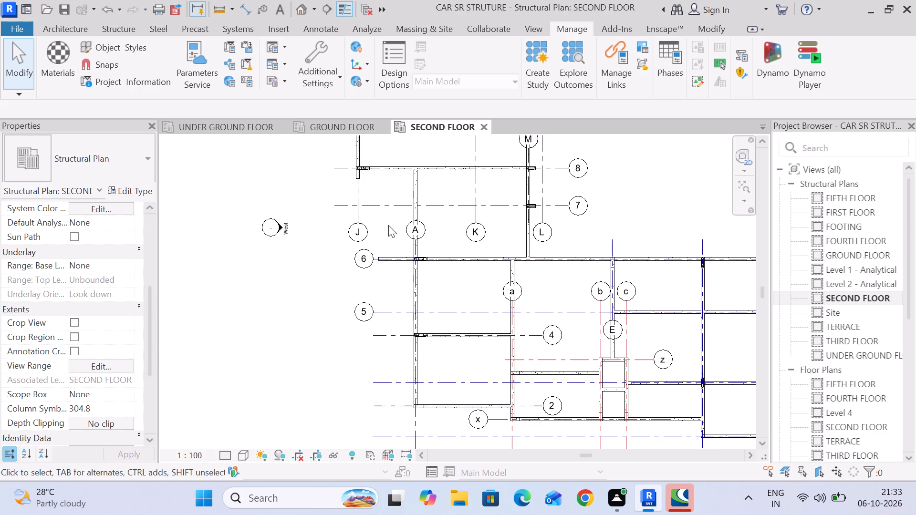
# Filter the whole plan's elements to Structural Rebar and show all of it unobscured in the SECOND FLOOR structural plan.
pyautogui.scroll(7, 419, 212)
pyautogui.scroll(-13, 419, 211)
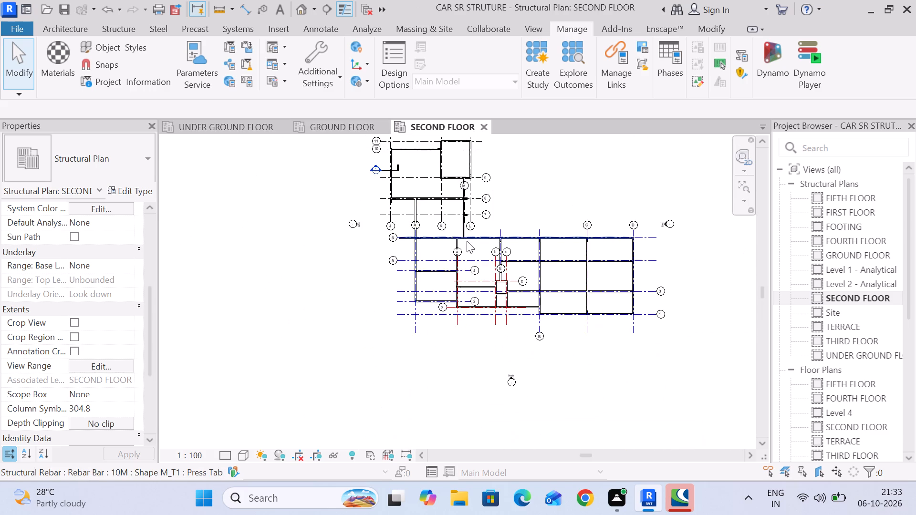
pyautogui.moveTo(469, 243); pyautogui.dragTo(451, 303, button='middle')
pyautogui.scroll(-1, 451, 303)
pyautogui.moveTo(318, 188); pyautogui.dragTo(640, 397)
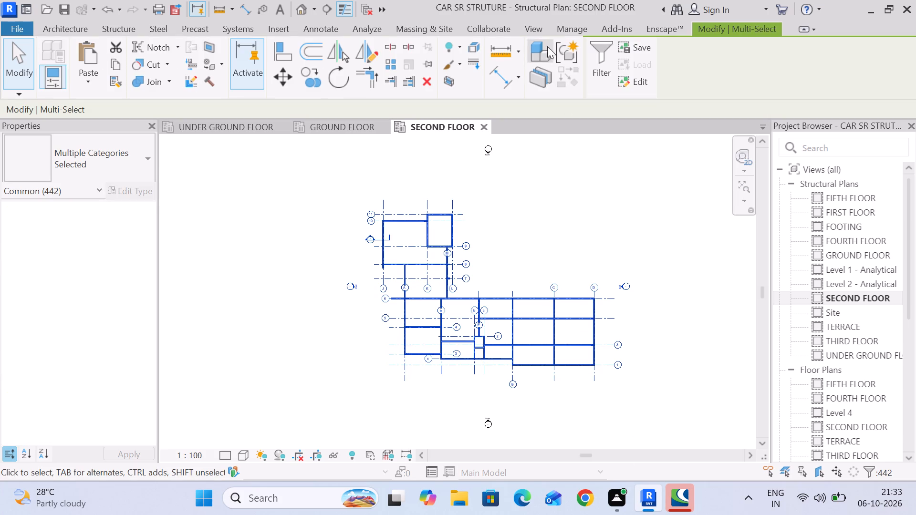
pyautogui.click(589, 61)
pyautogui.click(566, 177)
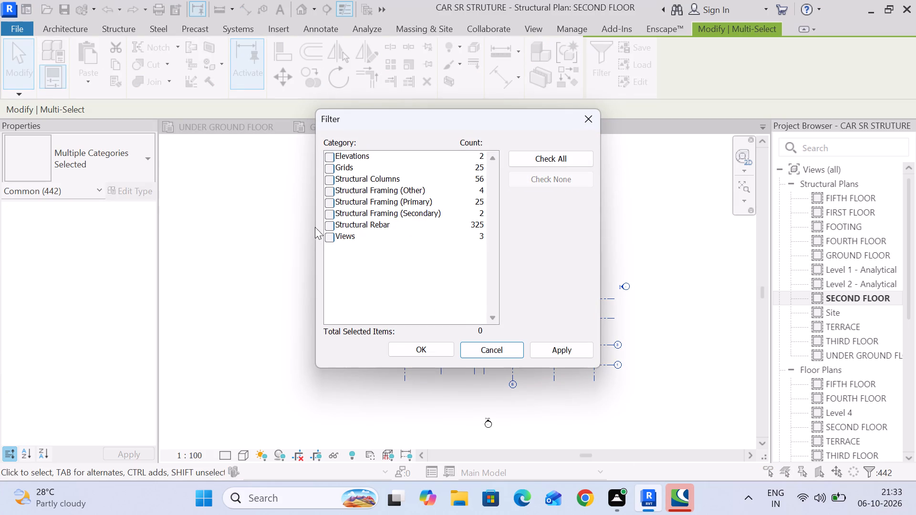
pyautogui.click(326, 226)
pyautogui.click(430, 348)
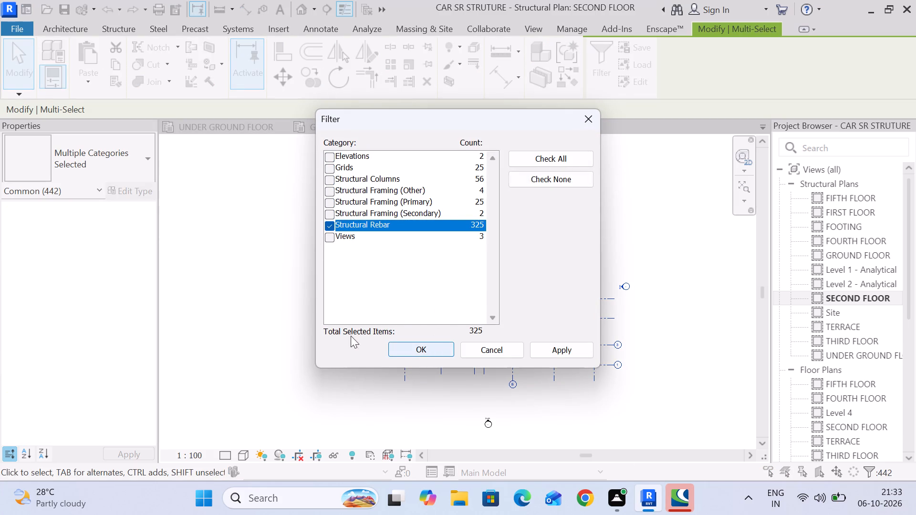
pyautogui.scroll(-4, 100, 288)
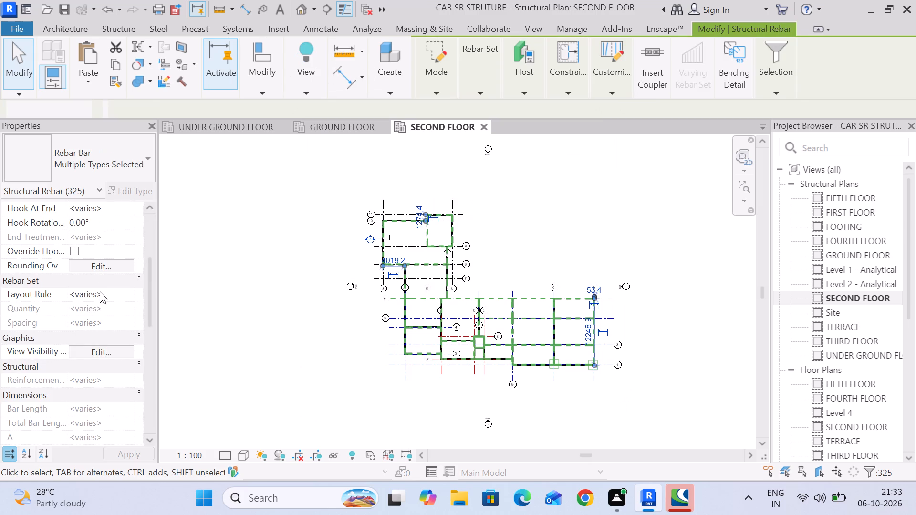
pyautogui.click(104, 350)
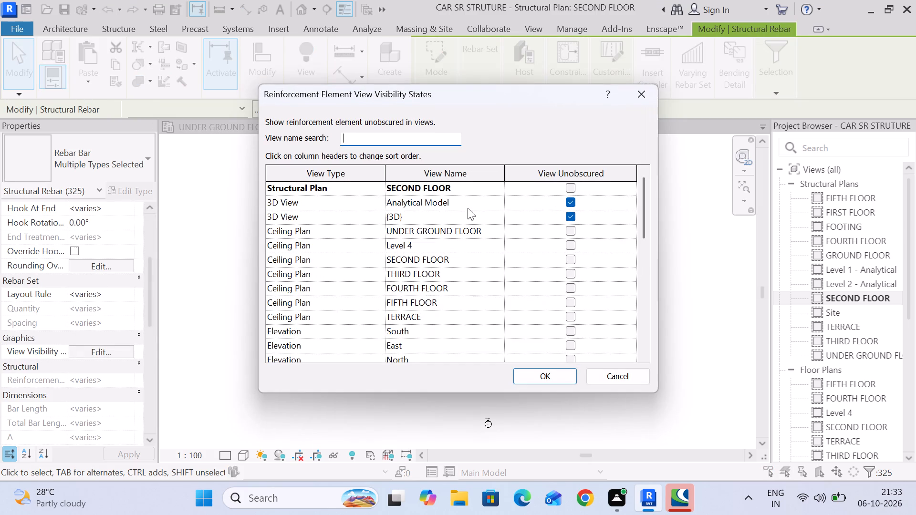
pyautogui.click(569, 188)
pyautogui.click(533, 377)
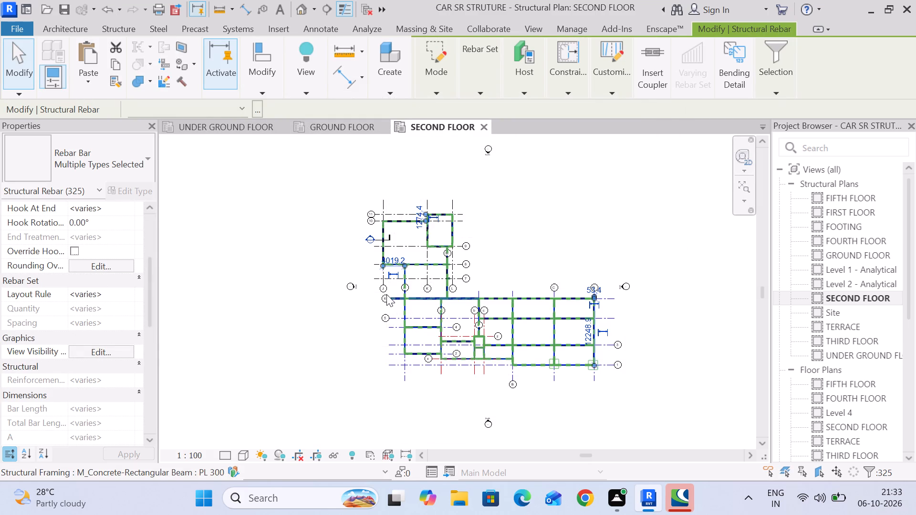
pyautogui.scroll(16, 406, 269)
pyautogui.scroll(6, 406, 269)
pyautogui.click(440, 260)
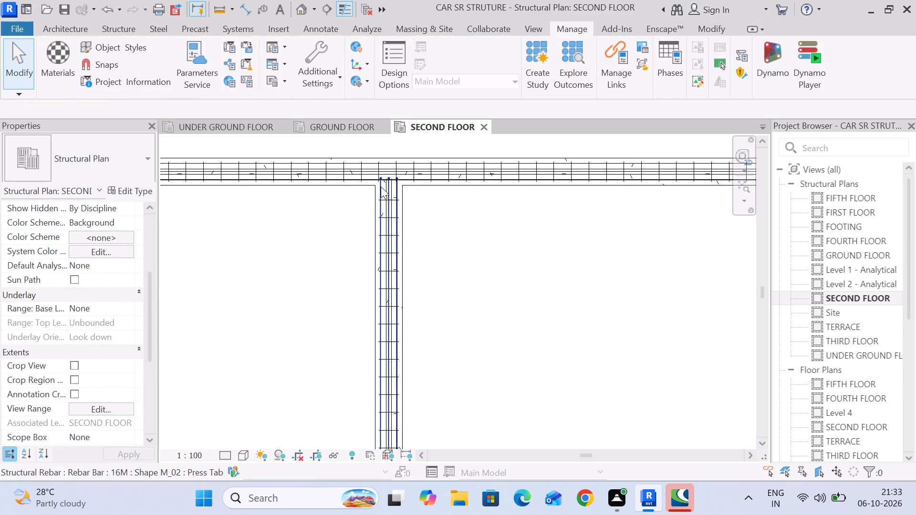
# Set the SECOND FLOOR plan's detail level to Fine.
pyautogui.scroll(7, 379, 185)
pyautogui.click(227, 454)
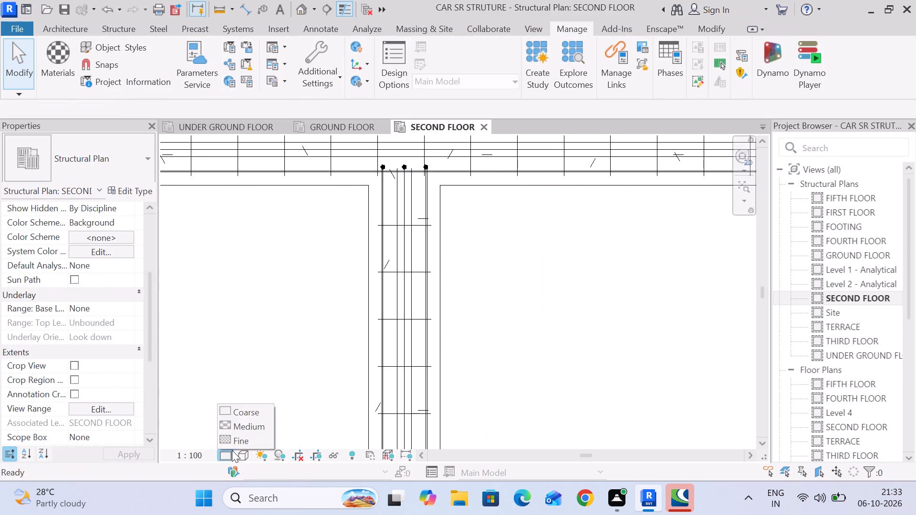
pyautogui.click(234, 441)
# Extend the SECOND FLOOR grid A beam's 10M stirrup set up to the near face of the grid 8 beam.
pyautogui.scroll(6, 404, 171)
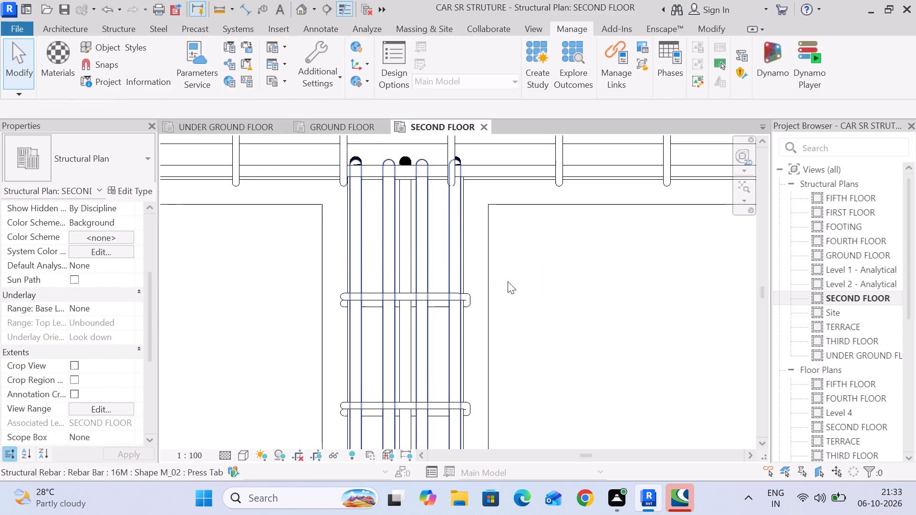
pyautogui.scroll(-4, 565, 319)
pyautogui.moveTo(560, 320); pyautogui.dragTo(517, 366, button='middle')
pyautogui.click(425, 348)
pyautogui.moveTo(429, 347); pyautogui.dragTo(430, 346)
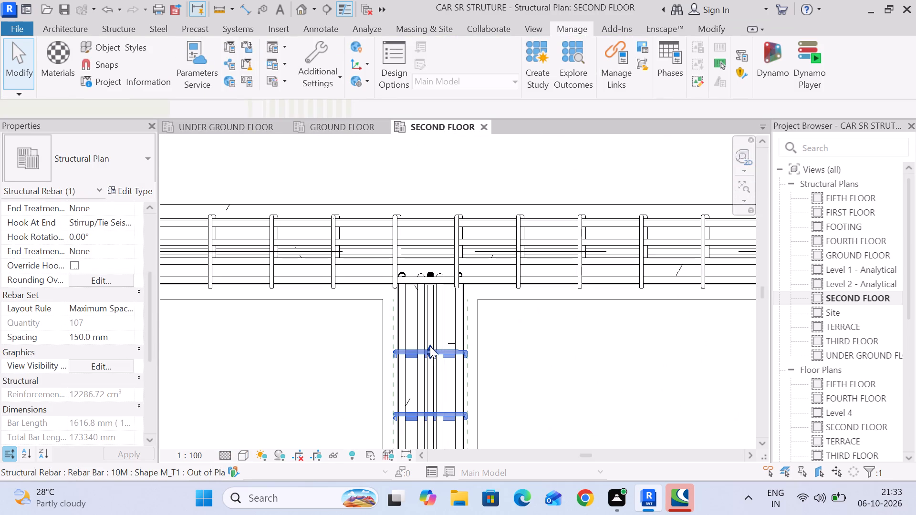
pyautogui.moveTo(430, 346); pyautogui.dragTo(431, 288)
pyautogui.click(548, 372)
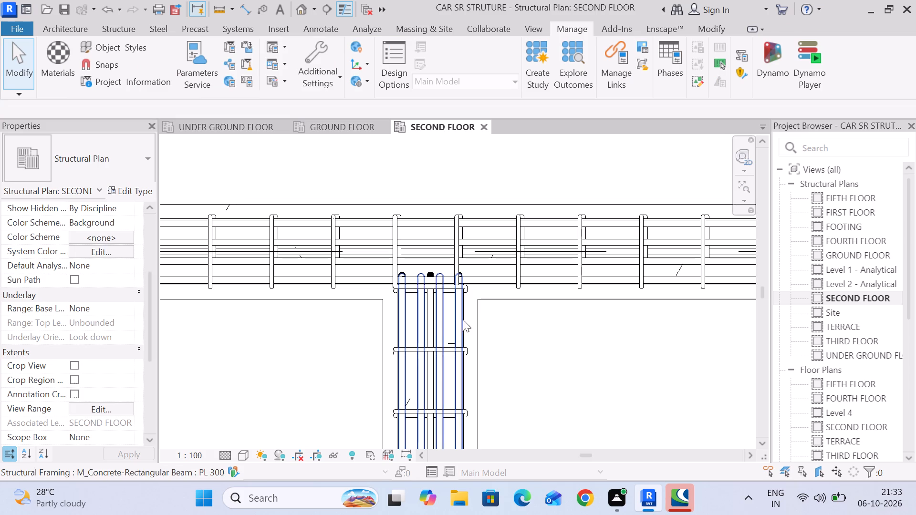
# Extend the grid A beam's three-bar 16M set to the far side of the grid 8 beam.
pyautogui.click(460, 320)
pyautogui.moveTo(457, 277); pyautogui.dragTo(477, 219)
pyautogui.click(547, 356)
# Extend the grid A beam's four-bar 16M set to the far side of the grid 8 beam.
pyautogui.click(454, 324)
pyautogui.click(552, 347)
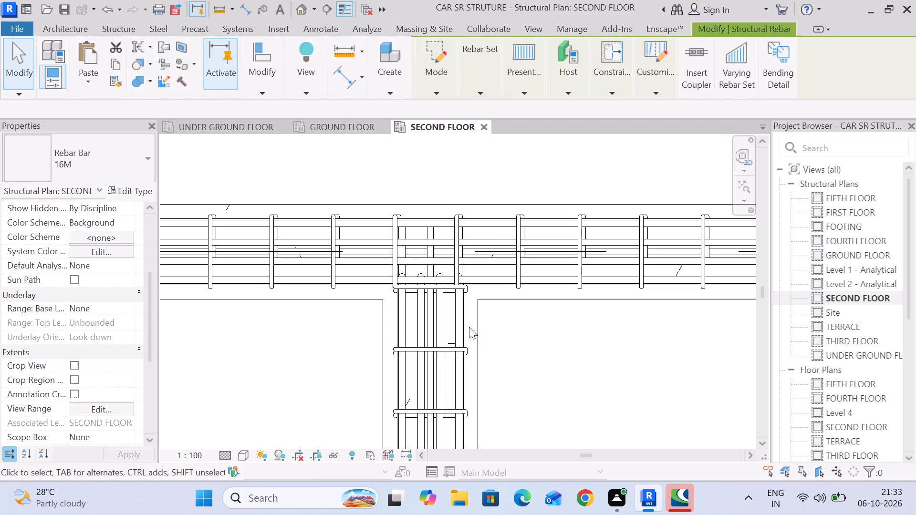
pyautogui.click(447, 319)
pyautogui.moveTo(458, 275); pyautogui.dragTo(461, 222)
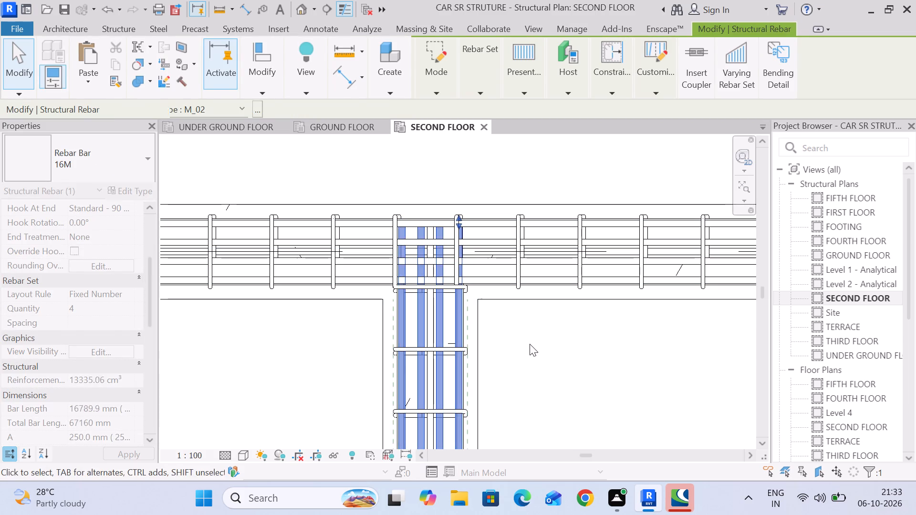
pyautogui.click(531, 345)
# Extend the grid A beam's two straight 16M bars to the far side of the grid 8 beam.
pyautogui.click(465, 312)
pyautogui.moveTo(469, 280); pyautogui.dragTo(467, 257)
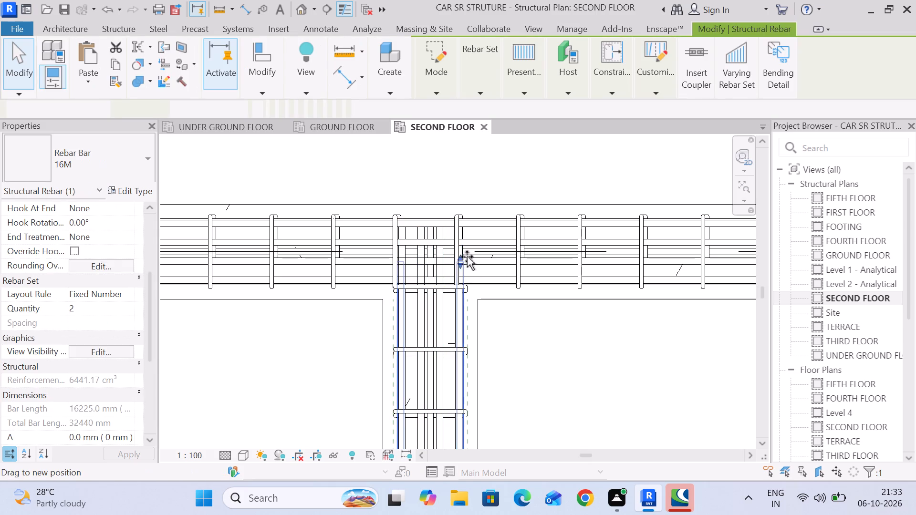
pyautogui.moveTo(467, 257); pyautogui.dragTo(467, 221)
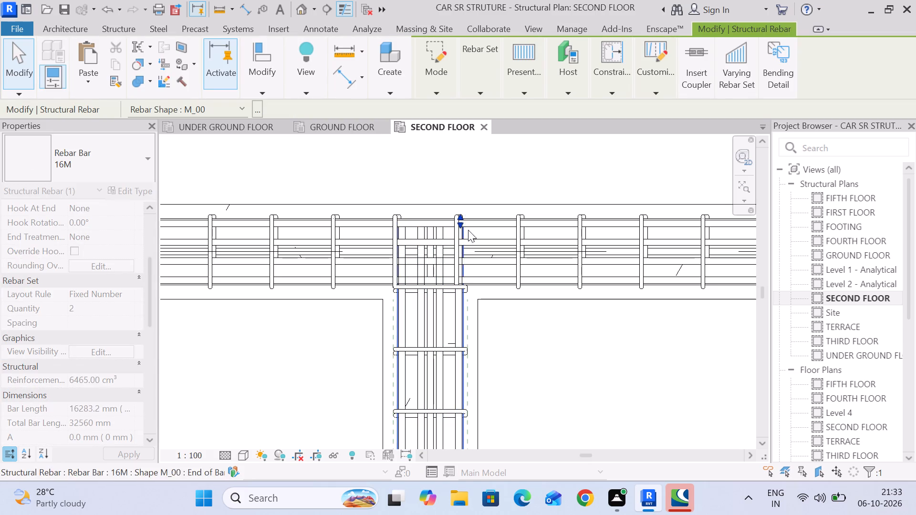
pyautogui.click(516, 329)
# Extend the grid A beam's 10M stirrup set at its opposite end to the near face of the grid 2 beam.
pyautogui.scroll(-12, 524, 330)
pyautogui.moveTo(574, 384); pyautogui.dragTo(452, 246, button='middle')
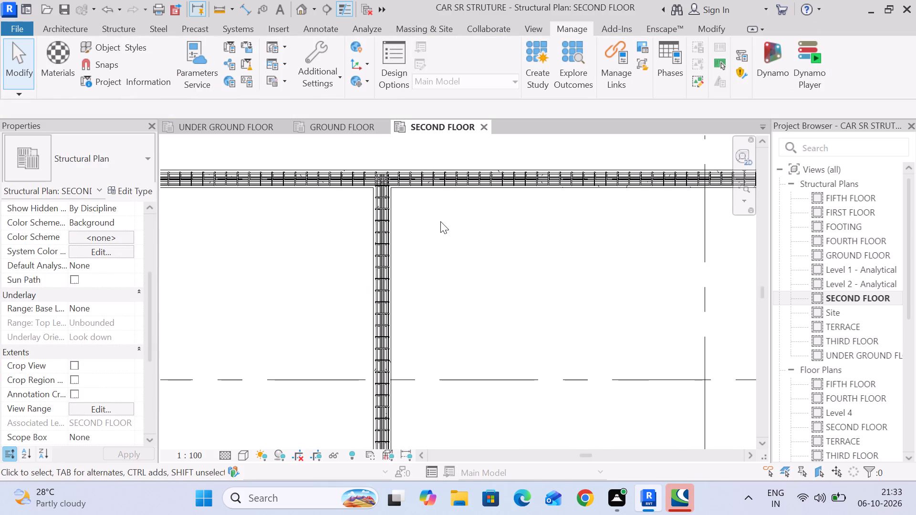
pyautogui.scroll(-10, 440, 221)
pyautogui.moveTo(473, 323); pyautogui.dragTo(484, 188, button='middle')
pyautogui.moveTo(490, 357); pyautogui.dragTo(509, 260, button='middle')
pyautogui.scroll(18, 470, 332)
pyautogui.moveTo(410, 323); pyautogui.dragTo(495, 209, button='middle')
pyautogui.scroll(6, 495, 209)
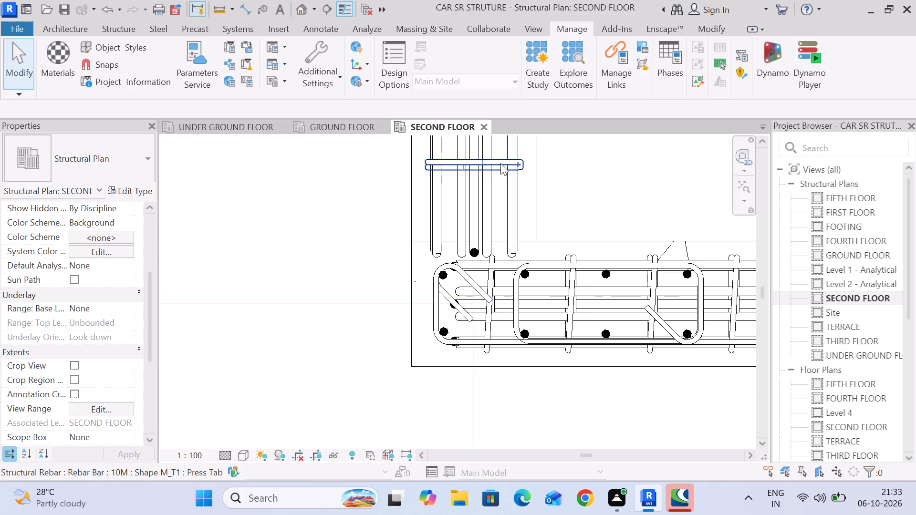
pyautogui.click(500, 163)
pyautogui.moveTo(472, 166); pyautogui.dragTo(472, 243)
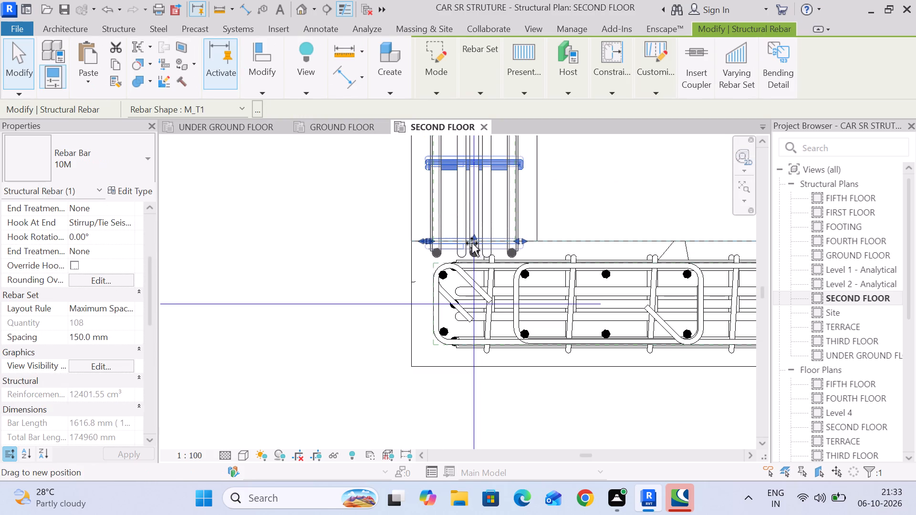
pyautogui.moveTo(472, 243); pyautogui.dragTo(474, 234)
pyautogui.click(614, 200)
# Extend the grid A beam's three-bar 16M set to the far side of the grid 2 beam.
pyautogui.click(515, 253)
pyautogui.moveTo(510, 254); pyautogui.dragTo(522, 320)
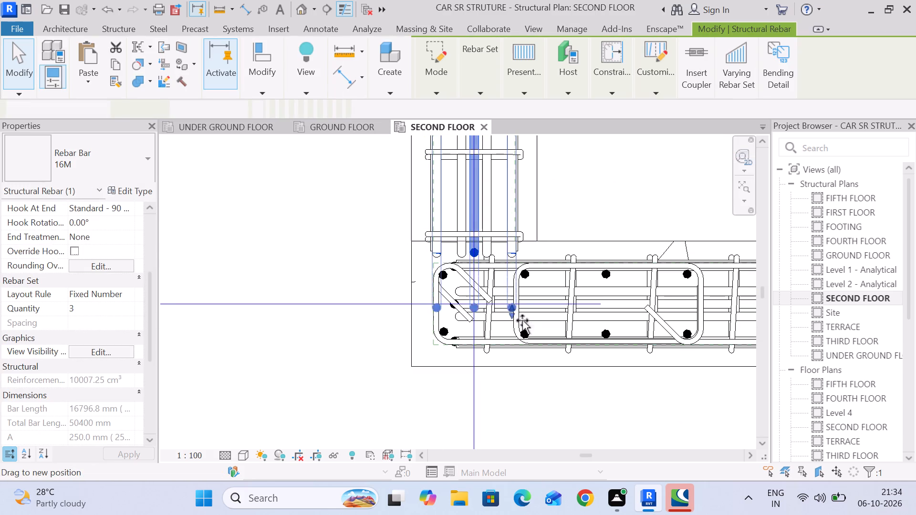
pyautogui.moveTo(522, 320); pyautogui.dragTo(525, 339)
pyautogui.click(587, 197)
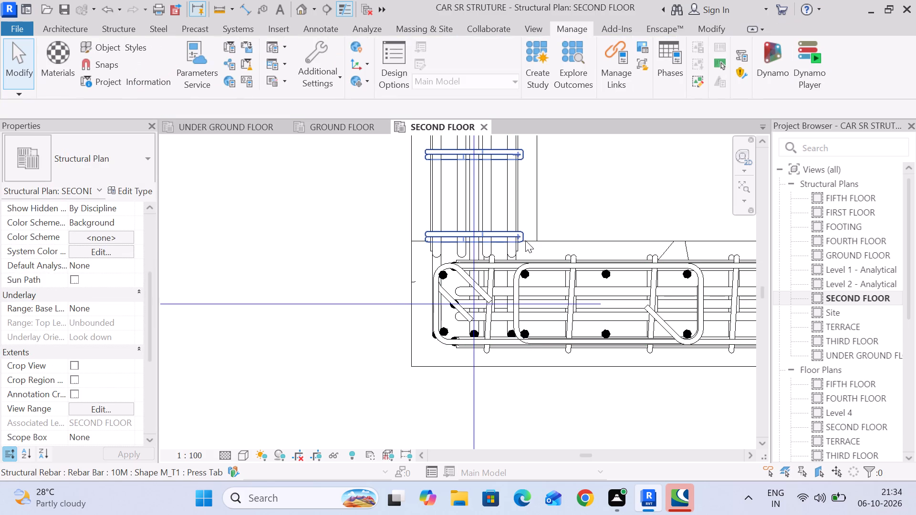
# Extend the grid A beam's four-bar 16M set to the far side of the grid 2 beam.
pyautogui.click(520, 252)
pyautogui.moveTo(510, 253); pyautogui.dragTo(518, 320)
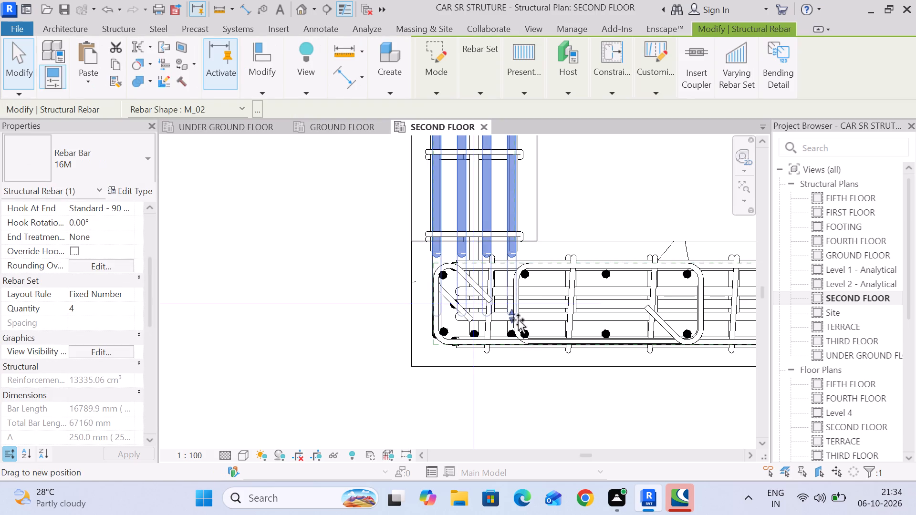
pyautogui.moveTo(518, 320); pyautogui.dragTo(522, 339)
pyautogui.click(600, 185)
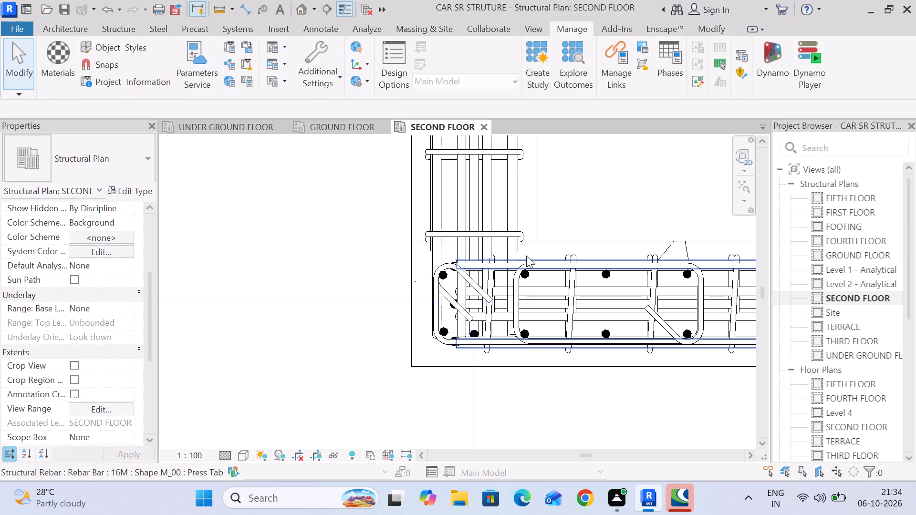
# Extend the grid A beam's two straight 16M bars to the far side of the grid 2 beam.
pyautogui.click(520, 250)
pyautogui.moveTo(511, 248); pyautogui.dragTo(525, 336)
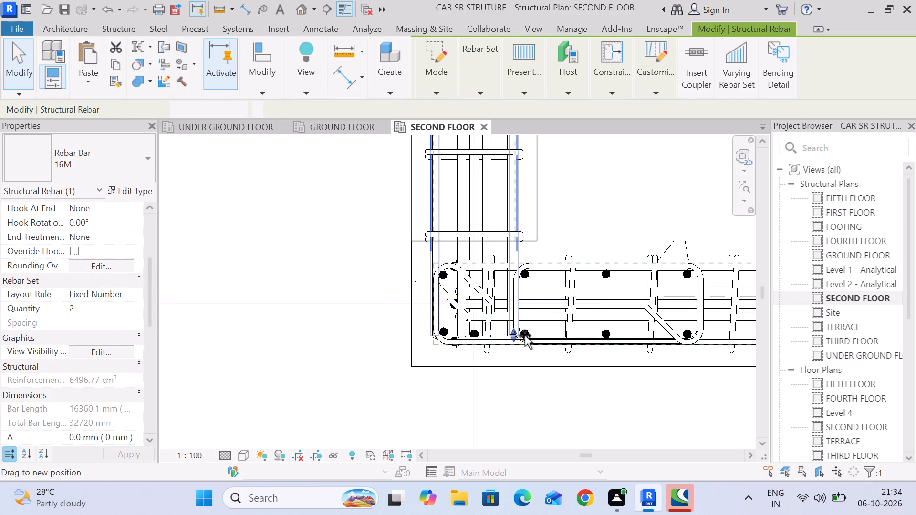
pyautogui.moveTo(525, 336); pyautogui.dragTo(526, 339)
pyautogui.click(598, 186)
# Close the SECOND FLOOR plan and open the THIRD FLOOR structural plan.
pyautogui.scroll(-13, 606, 199)
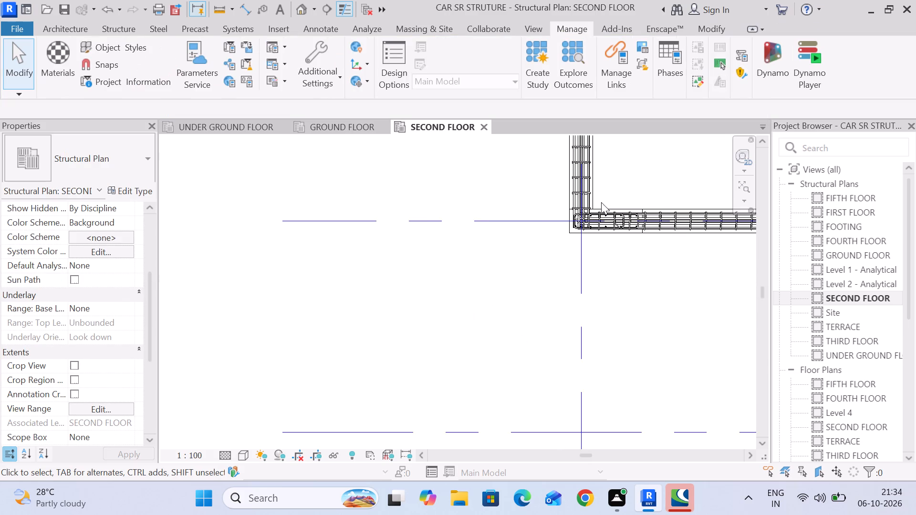
pyautogui.moveTo(601, 202); pyautogui.dragTo(514, 357, button='middle')
pyautogui.scroll(-6, 529, 332)
pyautogui.moveTo(610, 314); pyautogui.dragTo(449, 308, button='middle')
pyautogui.scroll(-7, 488, 291)
pyautogui.moveTo(517, 300); pyautogui.dragTo(433, 324, button='middle')
pyautogui.scroll(1, 431, 322)
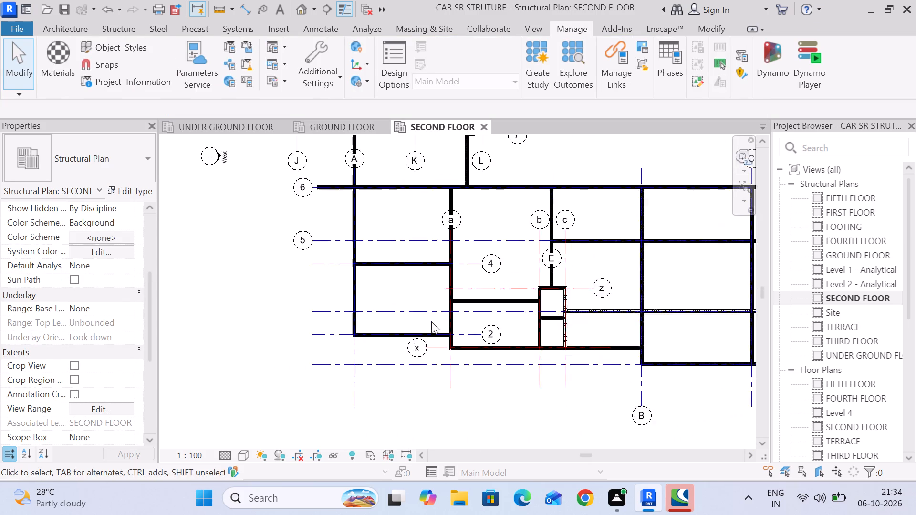
pyautogui.scroll(-5, 434, 321)
pyautogui.moveTo(434, 321); pyautogui.dragTo(415, 315, button='middle')
pyautogui.scroll(-1, 414, 314)
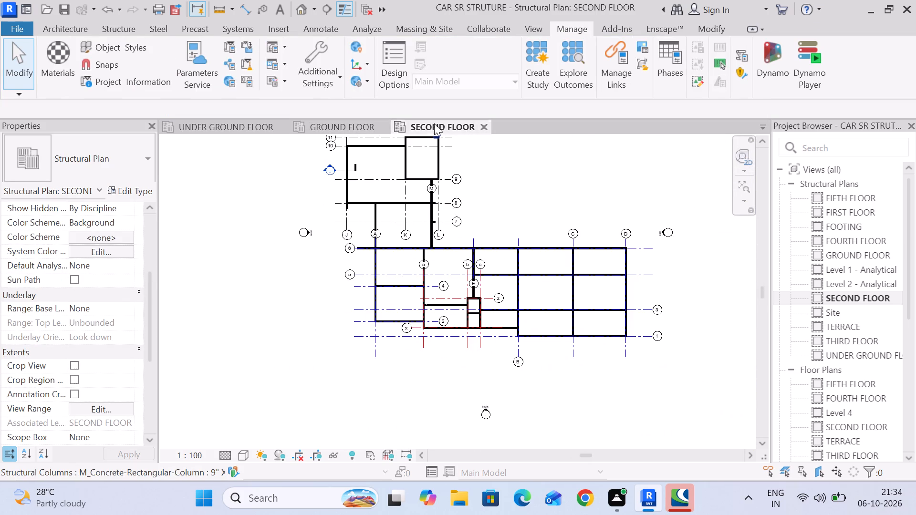
pyautogui.click(480, 124)
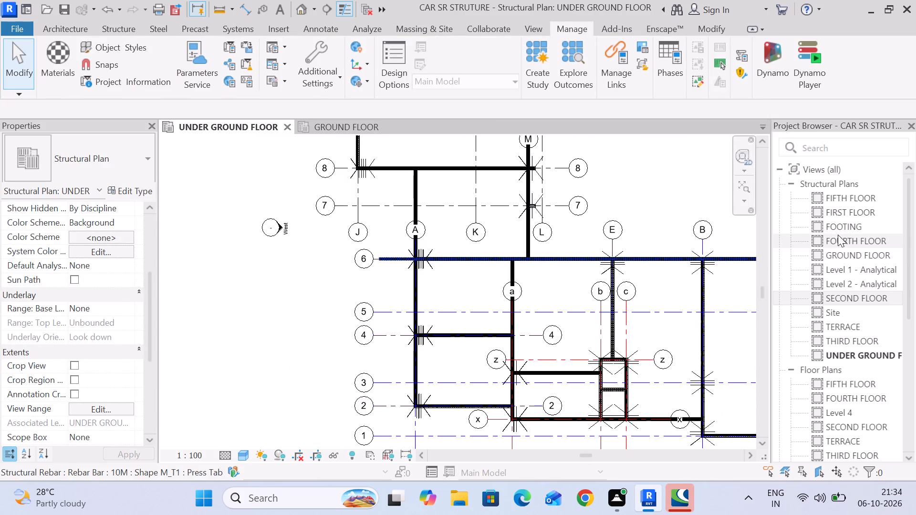
pyautogui.doubleClick(846, 343)
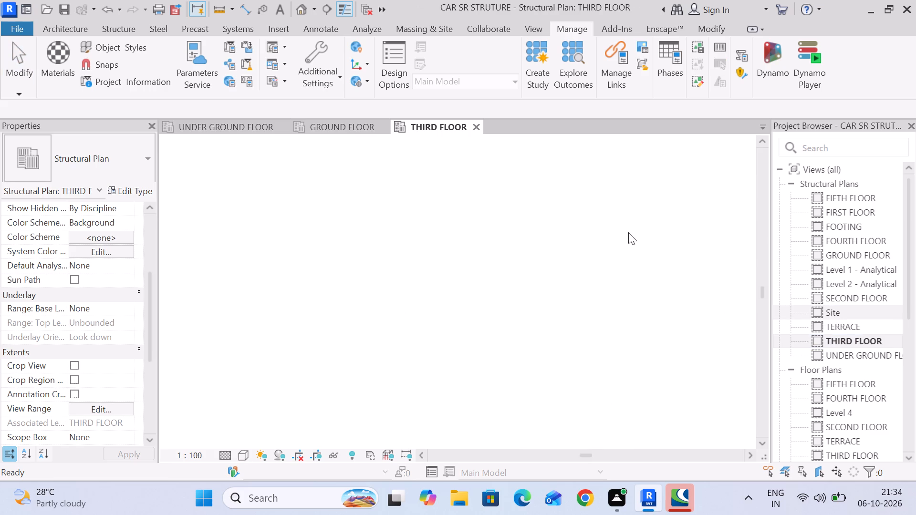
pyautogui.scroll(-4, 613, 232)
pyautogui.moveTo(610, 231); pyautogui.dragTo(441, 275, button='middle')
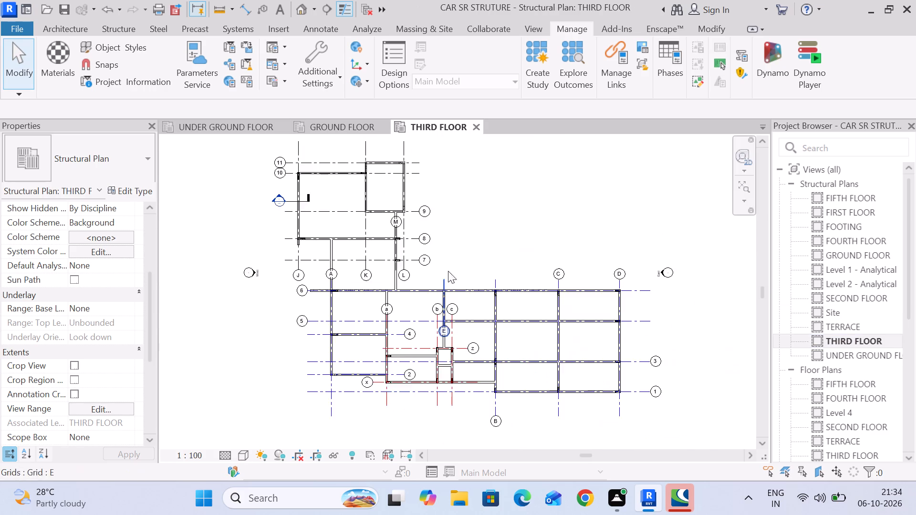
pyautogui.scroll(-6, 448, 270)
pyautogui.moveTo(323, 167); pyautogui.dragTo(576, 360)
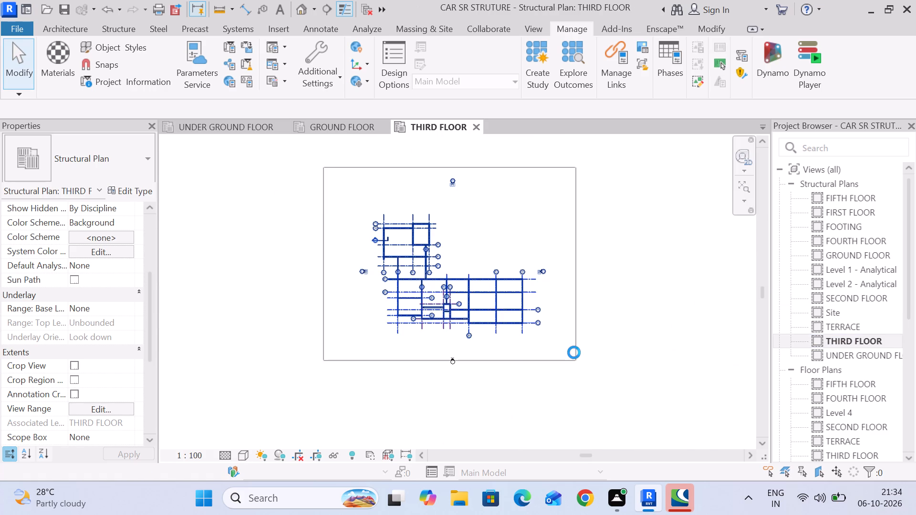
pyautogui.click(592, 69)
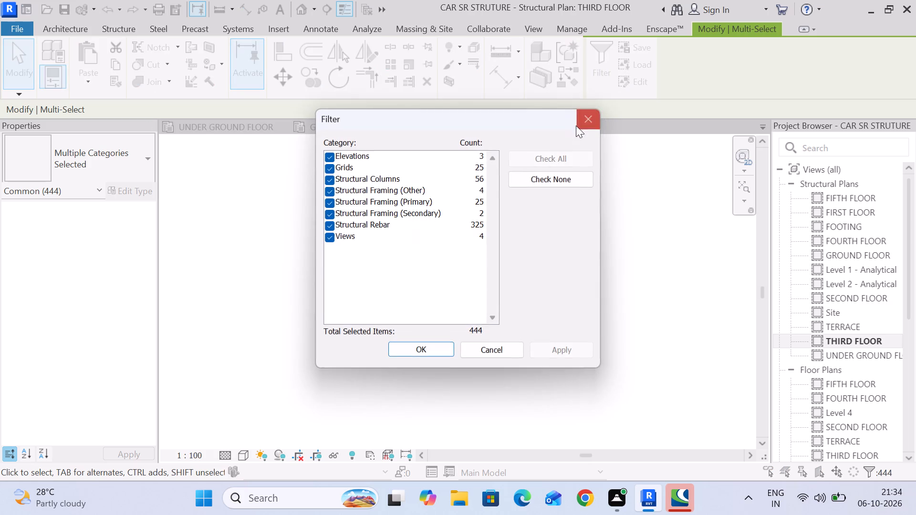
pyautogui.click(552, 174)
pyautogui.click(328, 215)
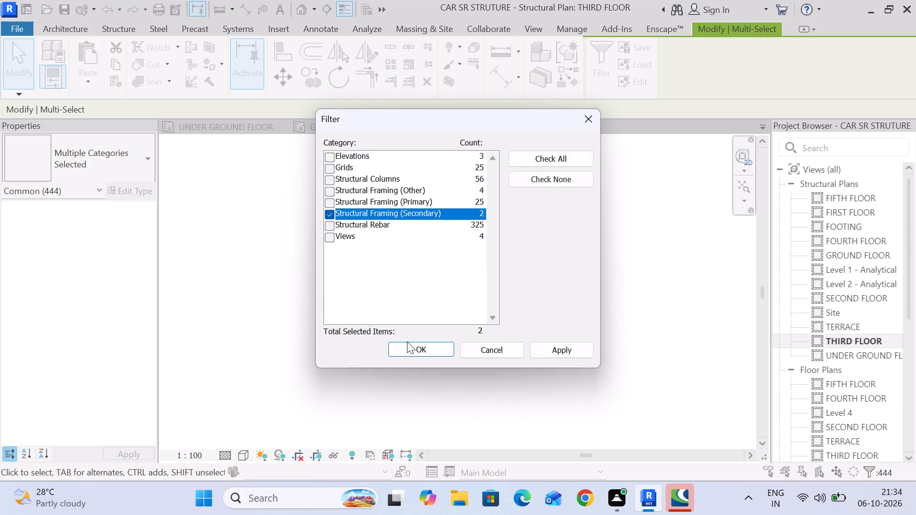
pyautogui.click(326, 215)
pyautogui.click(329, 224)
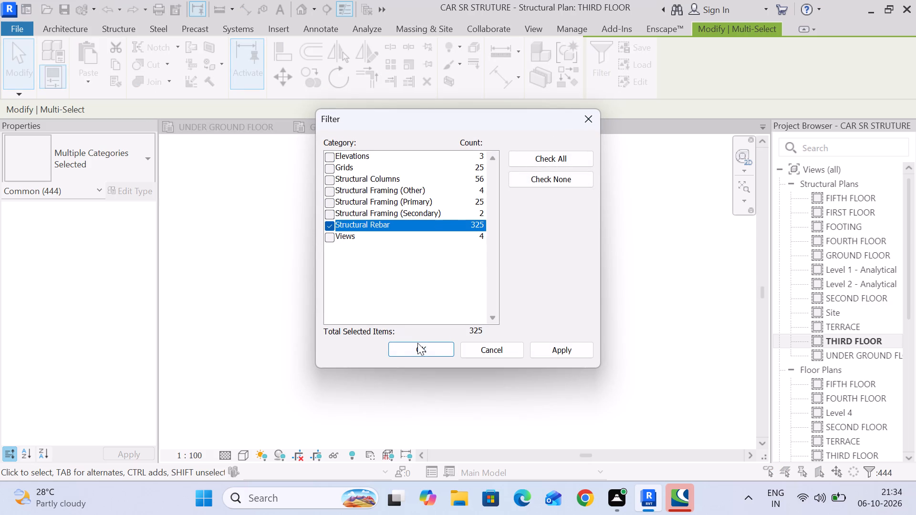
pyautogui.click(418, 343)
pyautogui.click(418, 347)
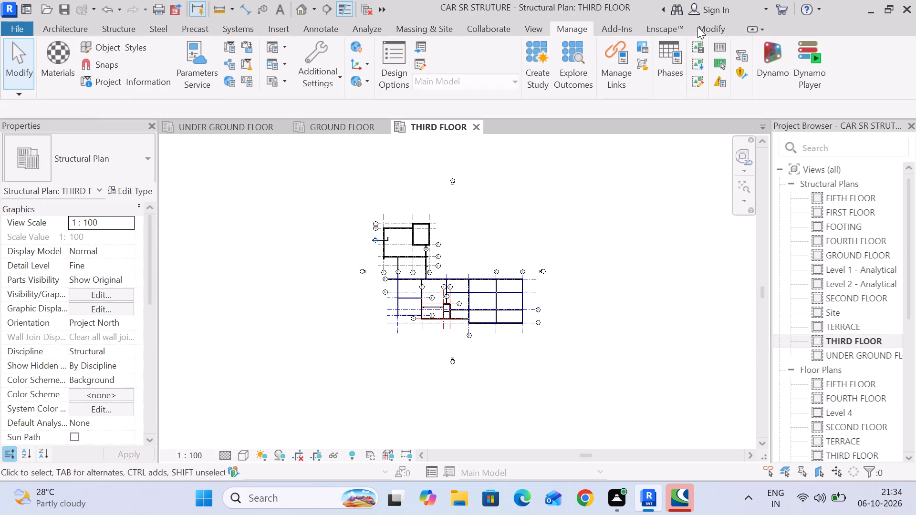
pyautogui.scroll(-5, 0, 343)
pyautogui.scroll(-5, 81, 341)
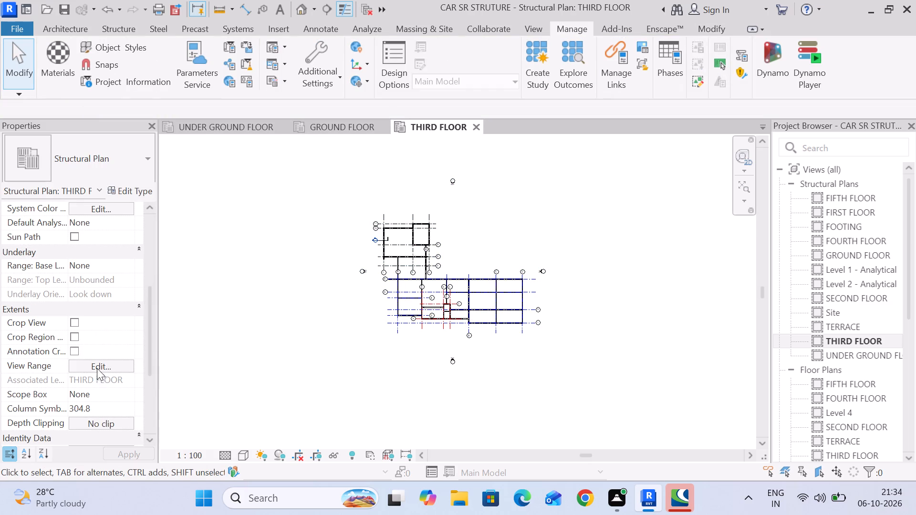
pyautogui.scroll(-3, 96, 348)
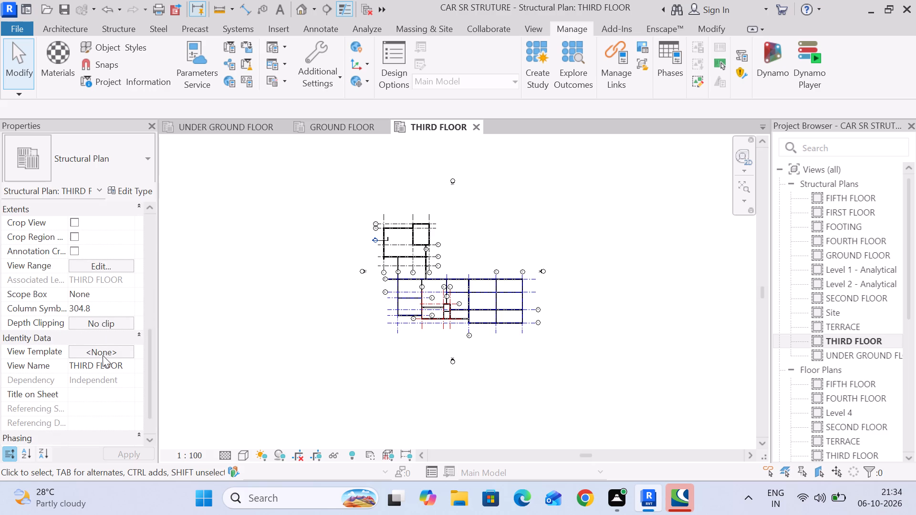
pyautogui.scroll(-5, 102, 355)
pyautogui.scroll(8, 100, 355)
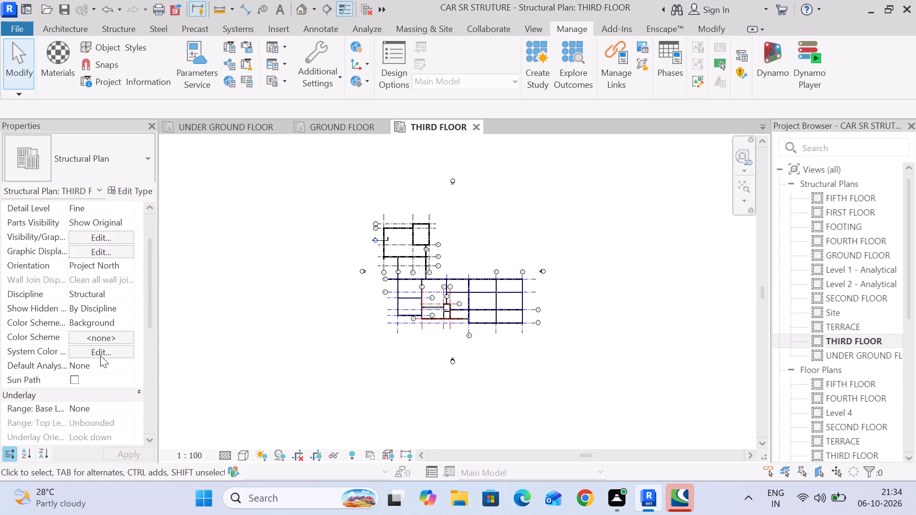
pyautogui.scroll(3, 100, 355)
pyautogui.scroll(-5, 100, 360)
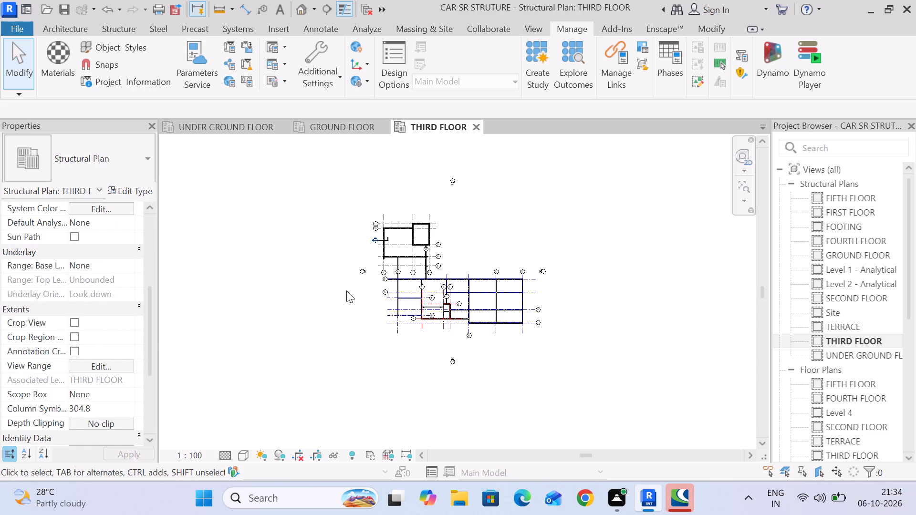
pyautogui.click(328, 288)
# Filter the whole plan's selection to Structural Rebar and set it to show unobscured in the THIRD FLOOR structural plan.
pyautogui.moveTo(321, 179); pyautogui.dragTo(540, 351)
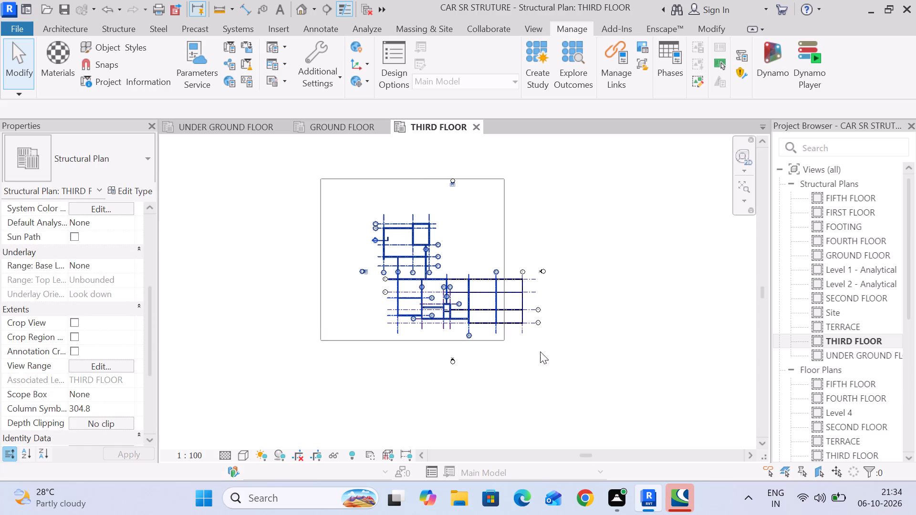
pyautogui.moveTo(540, 351); pyautogui.dragTo(571, 352)
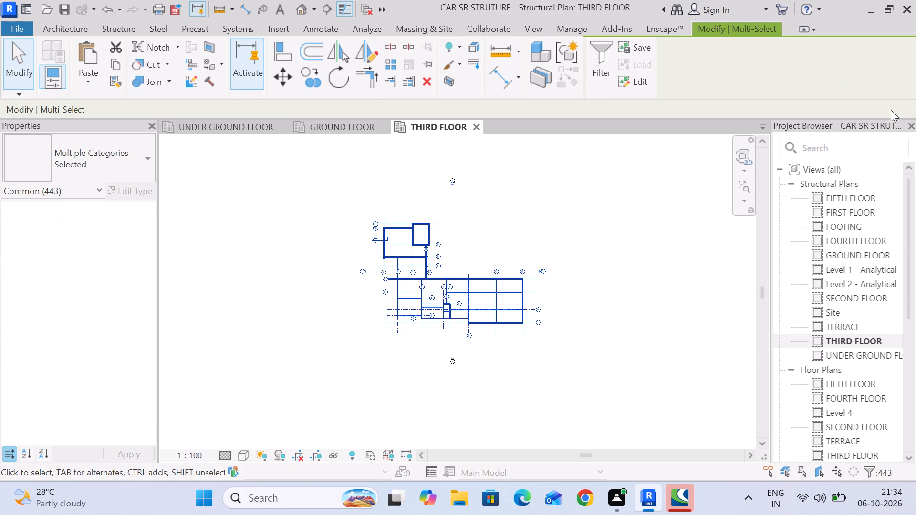
pyautogui.click(594, 52)
pyautogui.click(561, 173)
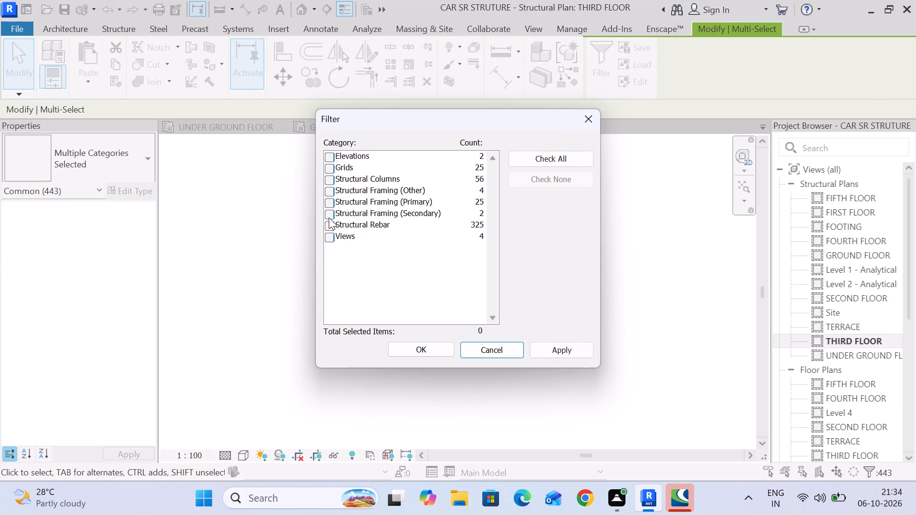
pyautogui.click(331, 227)
pyautogui.click(406, 354)
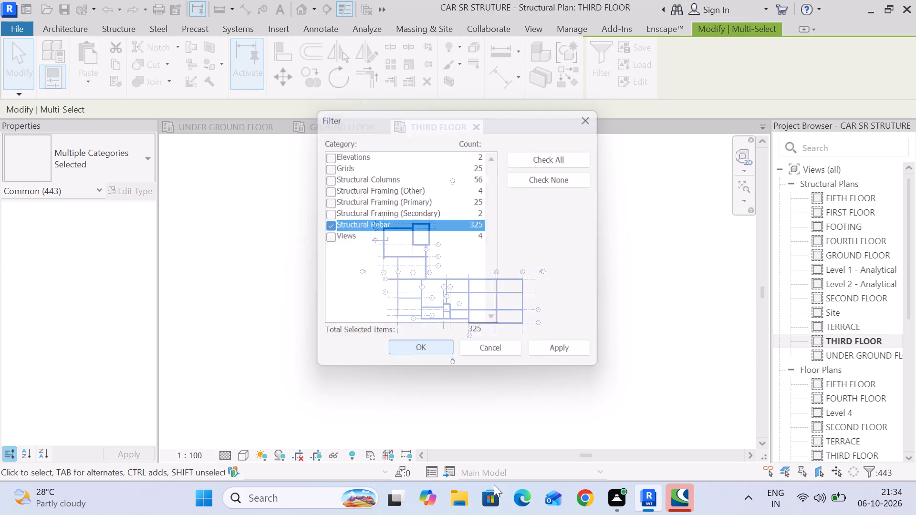
pyautogui.scroll(-5, 58, 299)
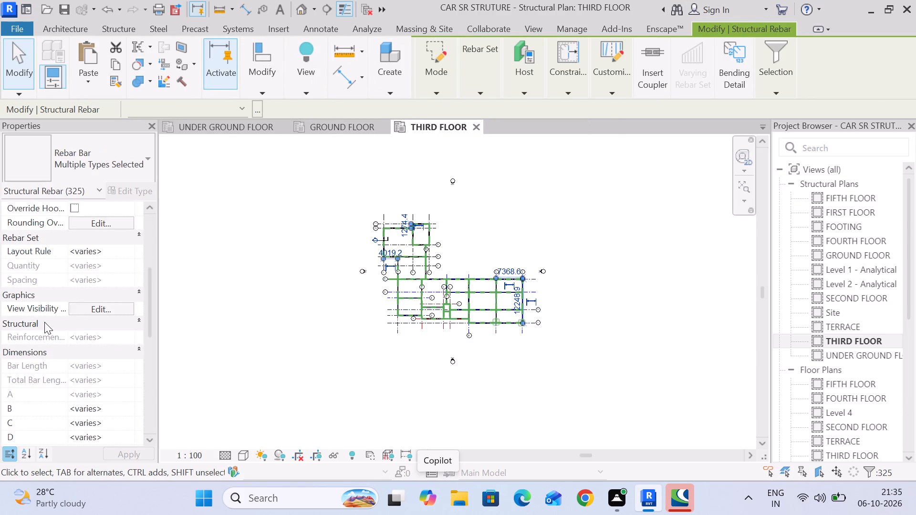
pyautogui.click(84, 313)
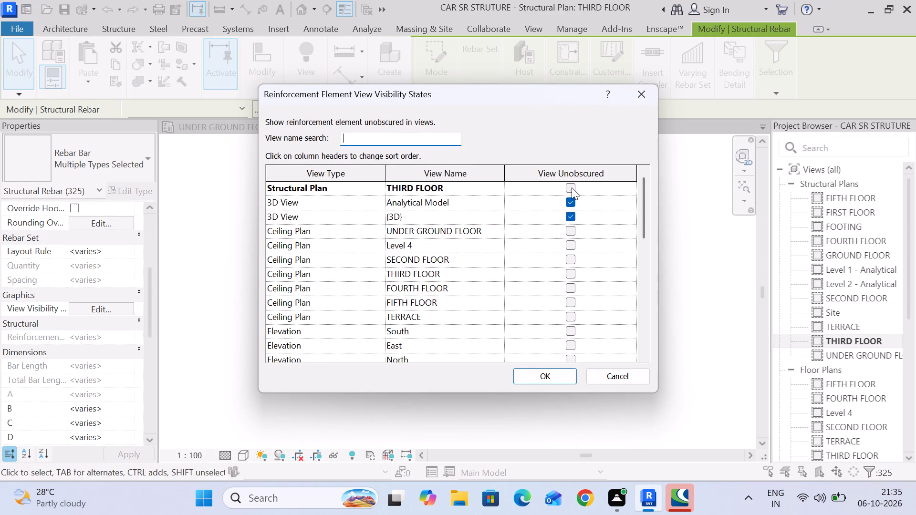
pyautogui.click(572, 187)
pyautogui.click(542, 371)
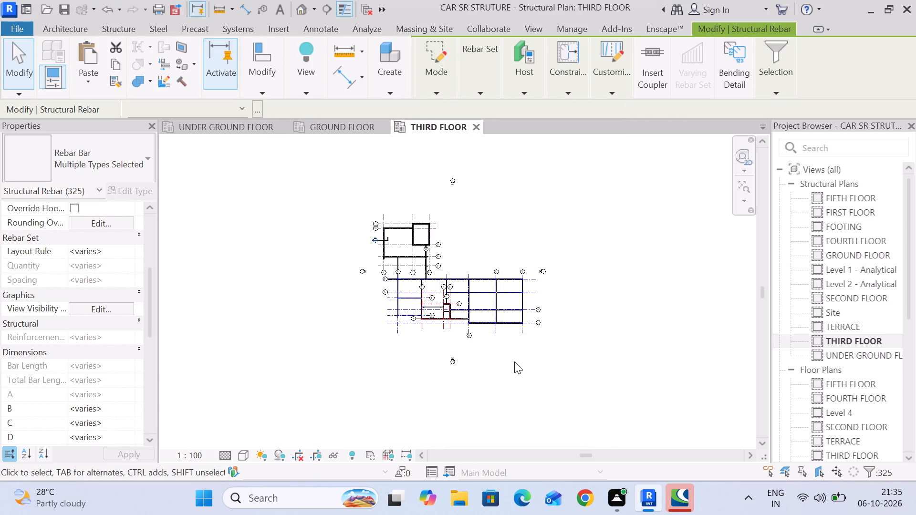
pyautogui.click(639, 275)
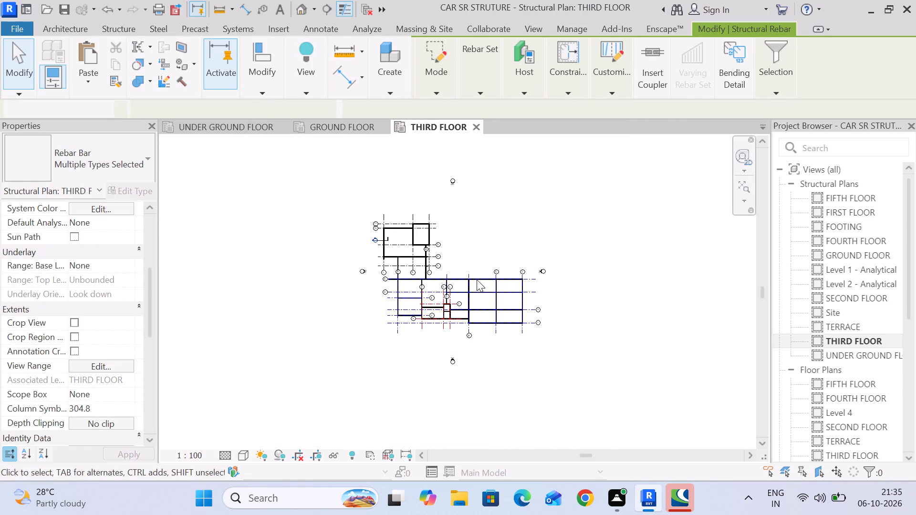
# Extend the THIRD FLOOR grid A beam's three-bar 16M set to the far side of the grid 8 beam.
pyautogui.scroll(6, 402, 310)
pyautogui.scroll(6, 357, 251)
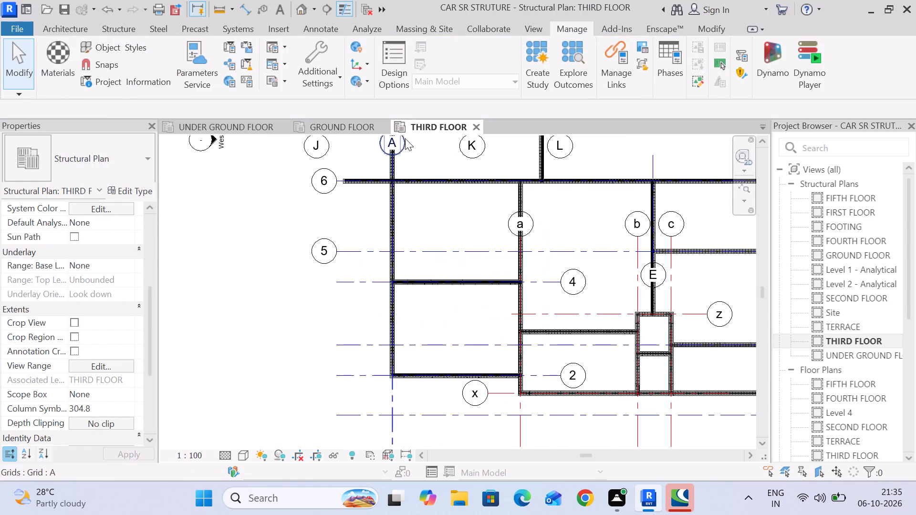
pyautogui.moveTo(413, 153); pyautogui.dragTo(444, 274, button='middle')
pyautogui.scroll(6, 443, 271)
pyautogui.moveTo(436, 184); pyautogui.dragTo(467, 310, button='middle')
pyautogui.scroll(6, 457, 285)
pyautogui.scroll(7, 436, 240)
pyautogui.moveTo(449, 248); pyautogui.dragTo(490, 371, button='middle')
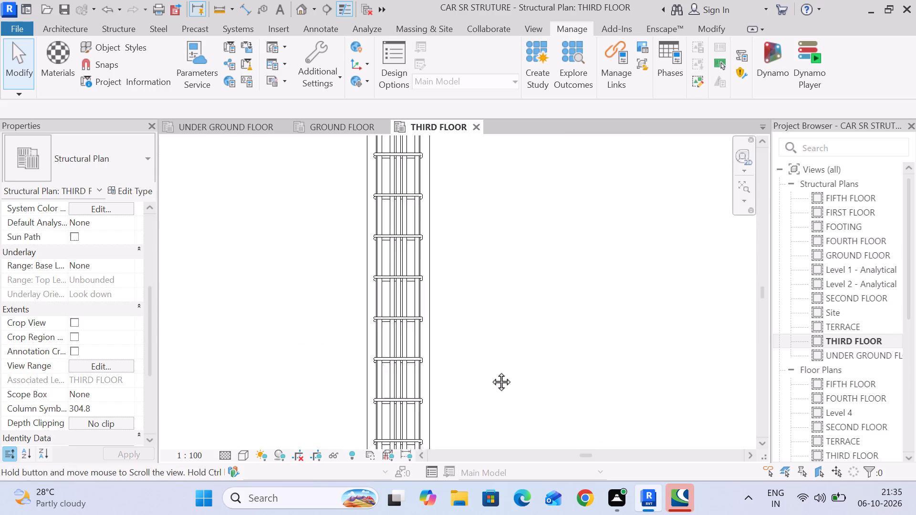
pyautogui.moveTo(490, 371); pyautogui.dragTo(504, 421, button='middle')
pyautogui.scroll(5, 416, 237)
pyautogui.click(486, 271)
pyautogui.moveTo(479, 227); pyautogui.dragTo(481, 161)
pyautogui.click(559, 340)
# Extend the grid A beam's four-bar 16M set to the far side of the grid 8 beam.
pyautogui.click(463, 253)
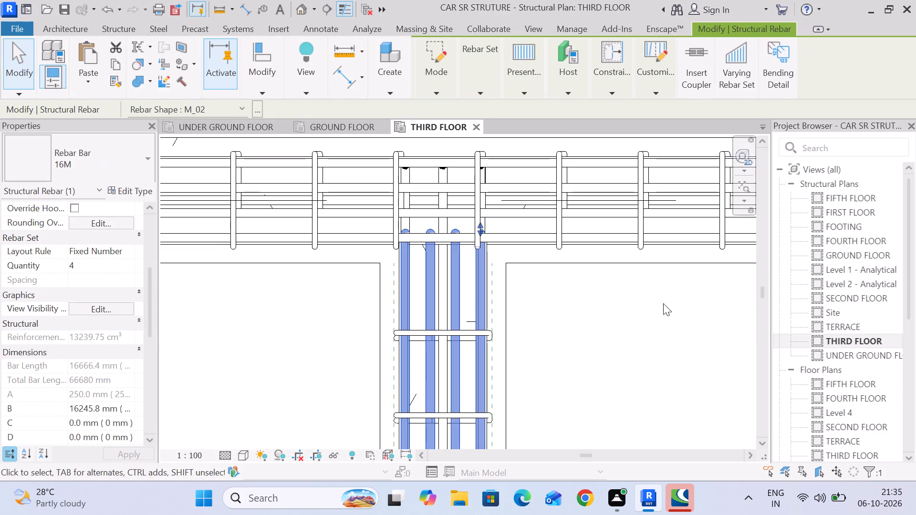
pyautogui.moveTo(477, 227); pyautogui.dragTo(489, 160)
pyautogui.click(605, 310)
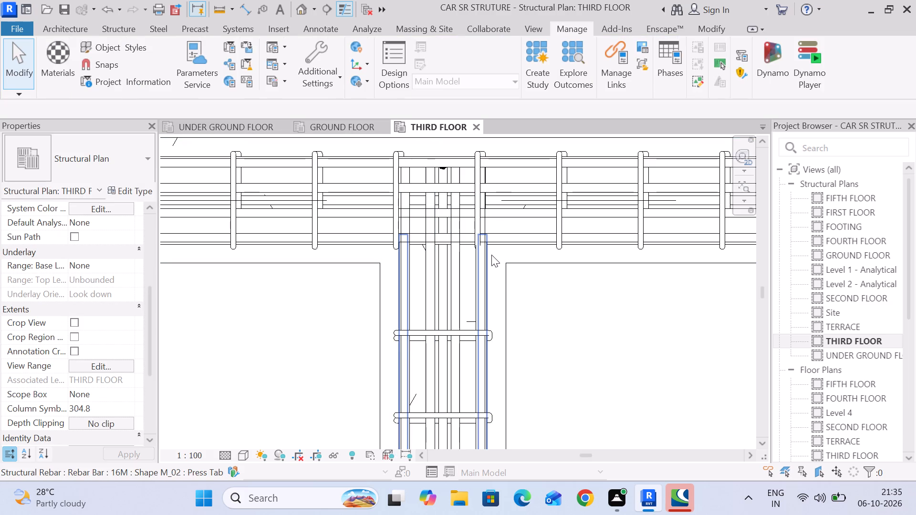
# Extend the grid A beam's remaining two-bar 16M set to the far side of the grid 8 beam.
pyautogui.click(491, 255)
pyautogui.moveTo(482, 234); pyautogui.dragTo(493, 160)
pyautogui.click(592, 344)
# Extend the THIRD FLOOR grid A beam's two-bar 16M set at its other end to the far side of the grid 2 beam.
pyautogui.scroll(-20, 593, 344)
pyautogui.moveTo(590, 351); pyautogui.dragTo(523, 268, button='middle')
pyautogui.scroll(1, 523, 268)
pyautogui.scroll(-6, 529, 272)
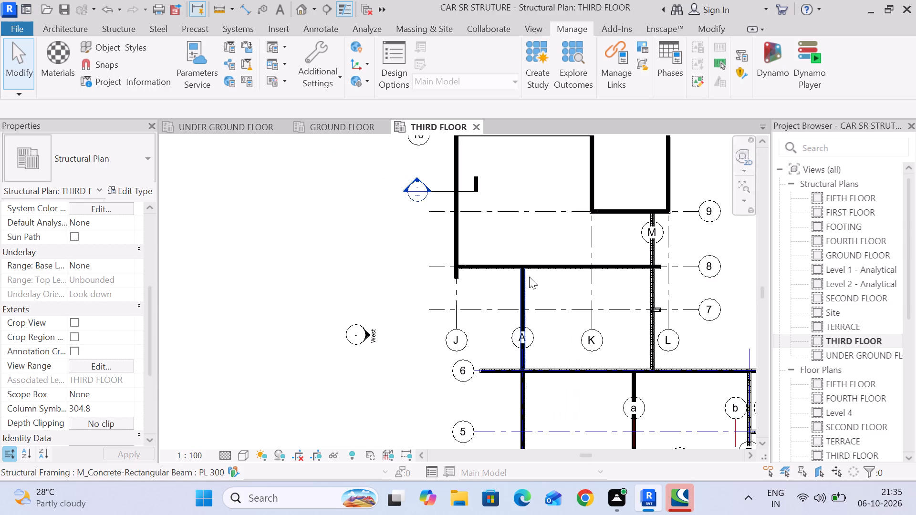
pyautogui.scroll(-11, 529, 277)
pyautogui.scroll(2, 530, 358)
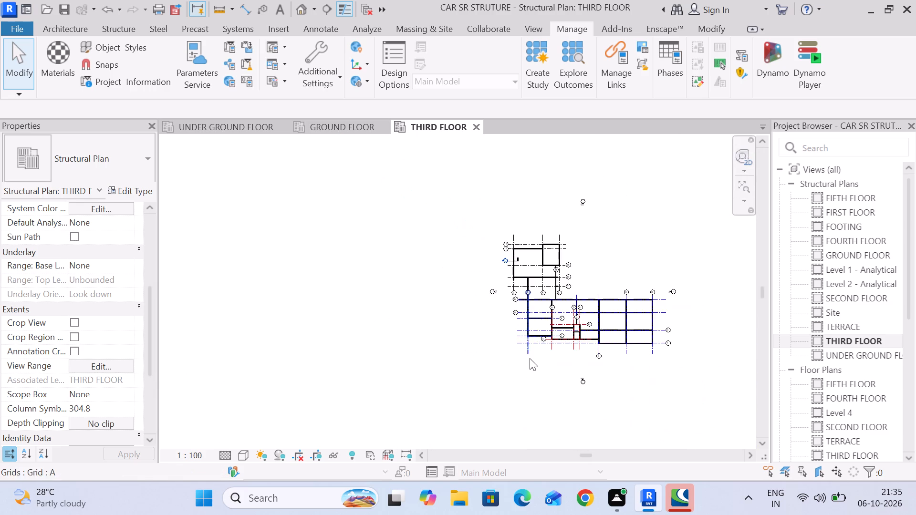
pyautogui.scroll(20, 530, 358)
pyautogui.scroll(10, 530, 358)
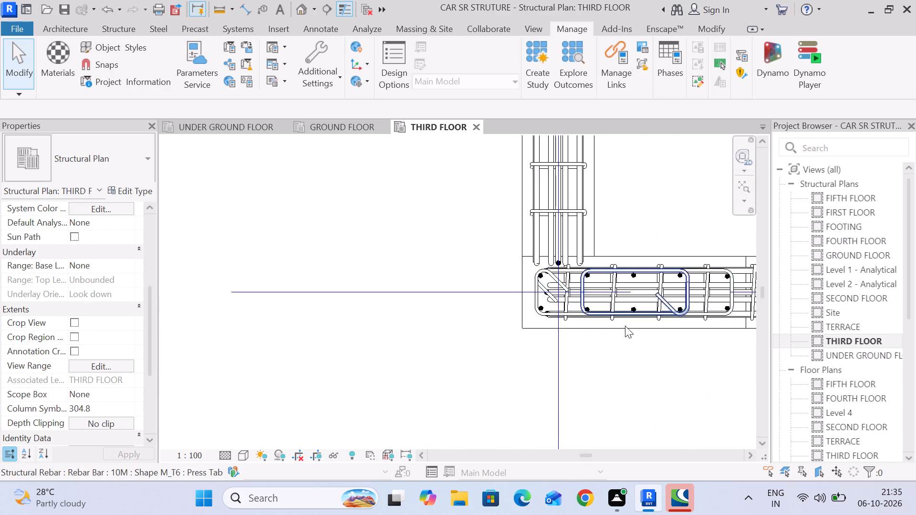
pyautogui.scroll(1, 633, 351)
pyautogui.moveTo(633, 351); pyautogui.dragTo(590, 314, button='middle')
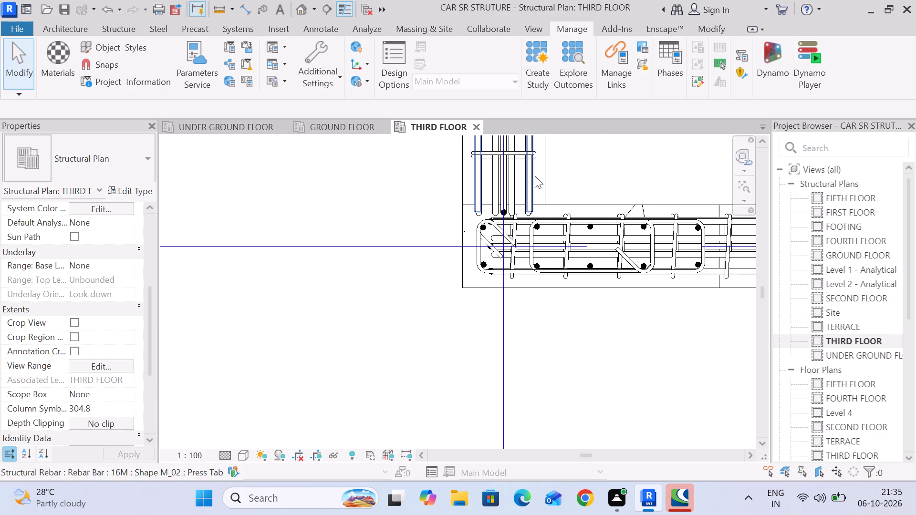
pyautogui.click(535, 176)
pyautogui.scroll(4, 541, 210)
pyautogui.moveTo(518, 212); pyautogui.dragTo(533, 312)
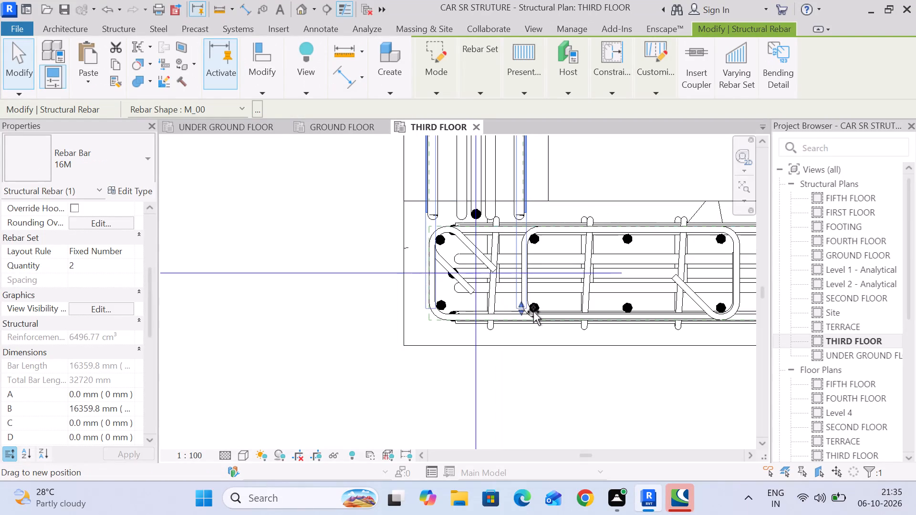
pyautogui.moveTo(533, 312); pyautogui.dragTo(536, 311)
pyautogui.click(594, 170)
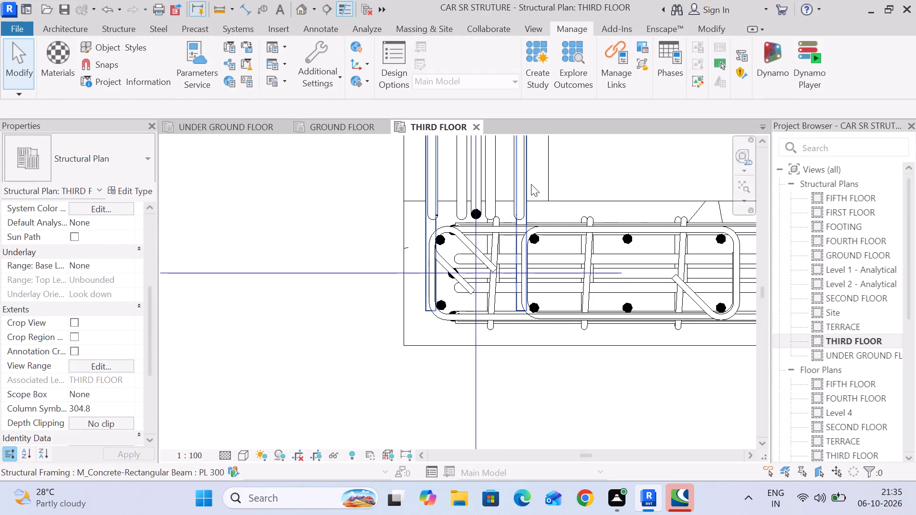
# Extend the grid A beam's three-bar 16M set to the far side of the grid 2 beam.
pyautogui.click(520, 185)
pyautogui.moveTo(519, 214); pyautogui.dragTo(525, 316)
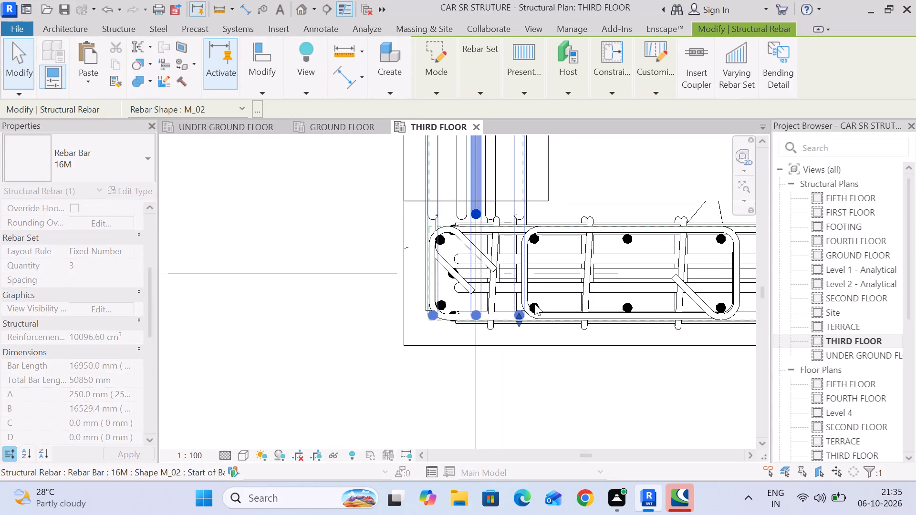
pyautogui.click(613, 159)
# Extend the grid A beam's four-bar 16M set to the far side of the grid 2 beam.
pyautogui.click(516, 193)
pyautogui.click(628, 167)
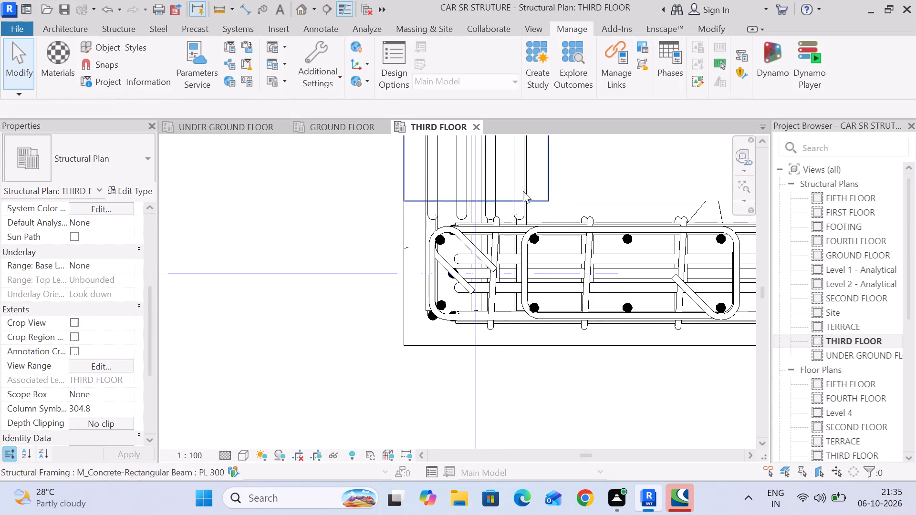
pyautogui.click(498, 193)
pyautogui.moveTo(516, 214); pyautogui.dragTo(529, 310)
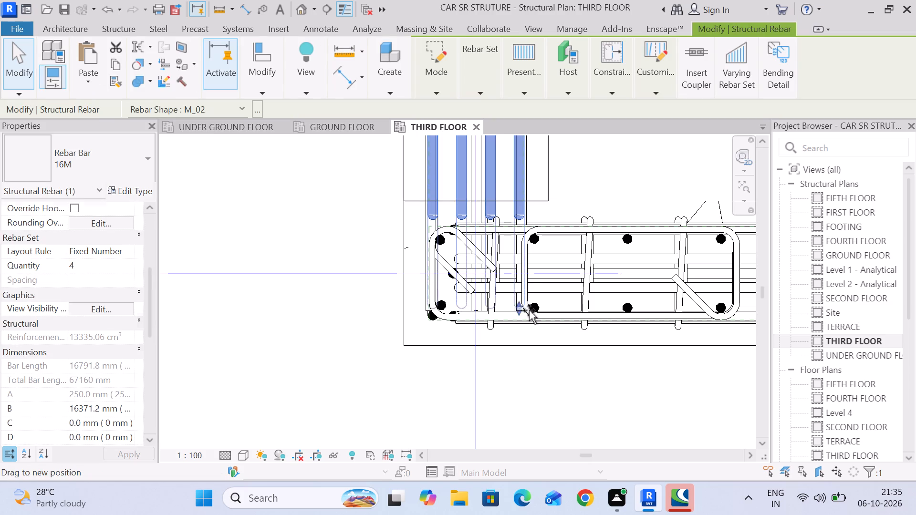
pyautogui.moveTo(529, 310); pyautogui.dragTo(530, 315)
pyautogui.click(599, 157)
# Close the THIRD FLOOR view and open the FOURTH FLOOR structural plan.
pyautogui.scroll(-4, 604, 174)
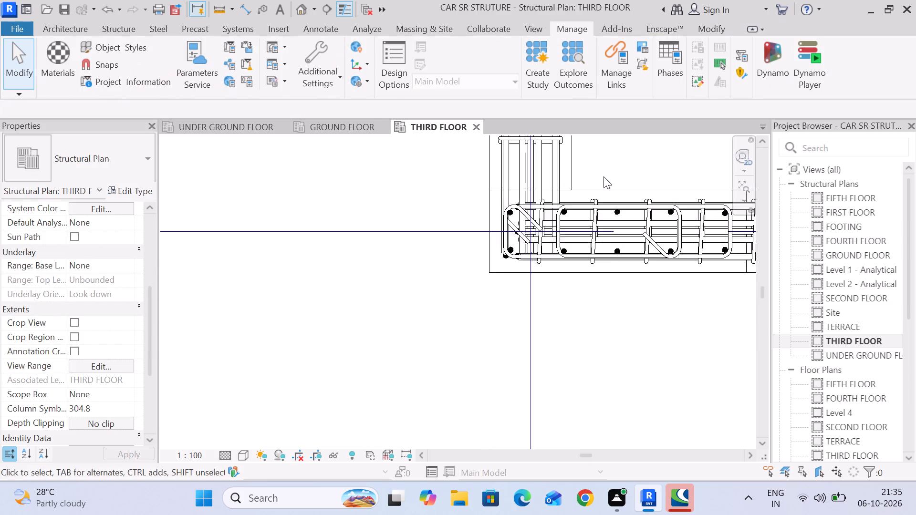
pyautogui.scroll(-8, 604, 176)
pyautogui.moveTo(596, 184); pyautogui.dragTo(441, 271, button='middle')
pyautogui.scroll(-12, 454, 258)
pyautogui.moveTo(515, 227); pyautogui.dragTo(402, 286, button='middle')
pyautogui.scroll(-5, 409, 271)
pyautogui.moveTo(406, 274); pyautogui.dragTo(369, 284, button='middle')
pyautogui.scroll(-5, 373, 280)
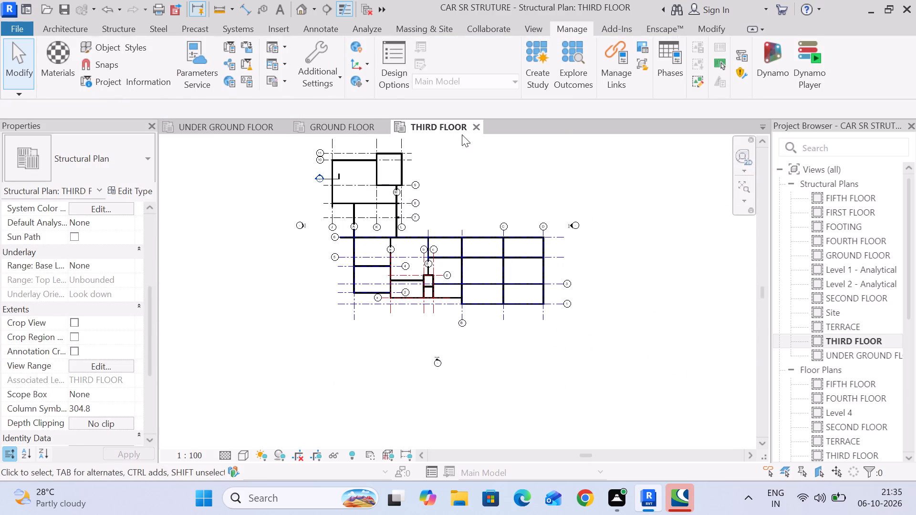
pyautogui.click(472, 128)
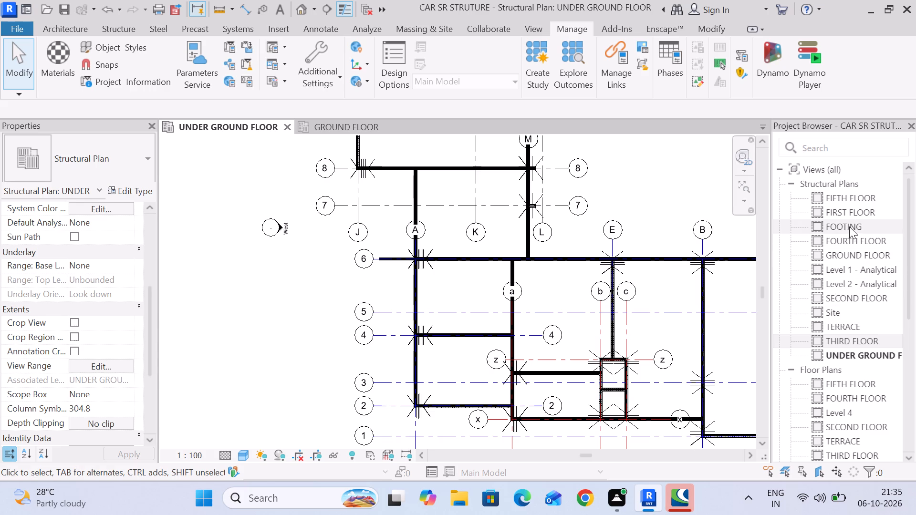
pyautogui.doubleClick(853, 238)
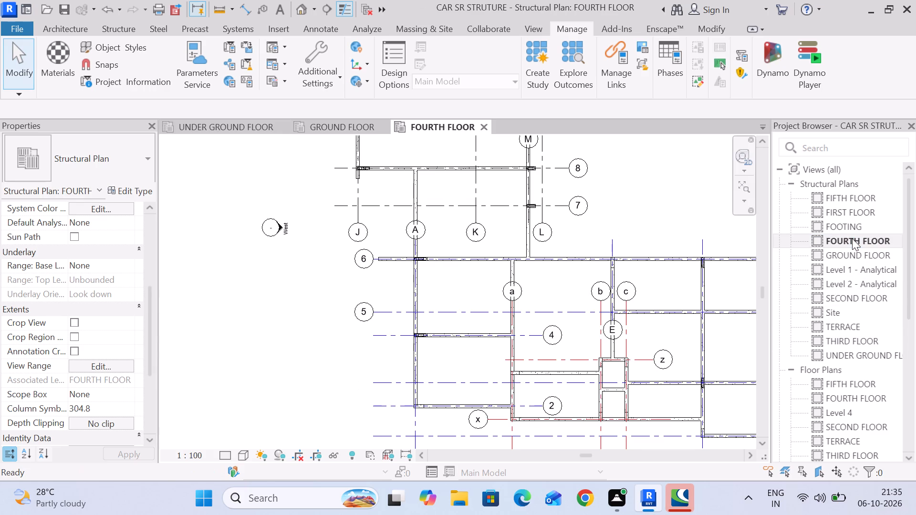
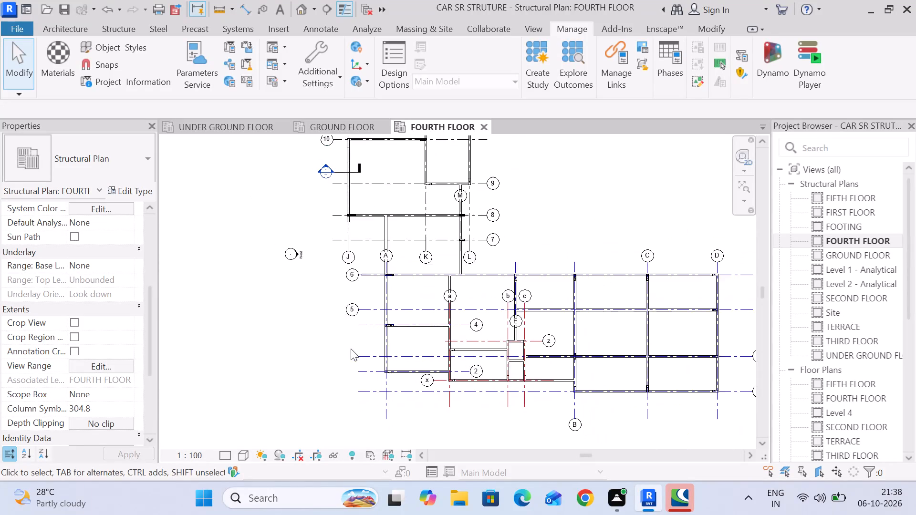
# Select only the Structural Rebar across the whole FOURTH FLOOR plan and show it unobscured in the FOURTH FLOOR structural plan view.
pyautogui.moveTo(350, 349); pyautogui.dragTo(311, 379, button='middle')
pyautogui.scroll(-3, 310, 378)
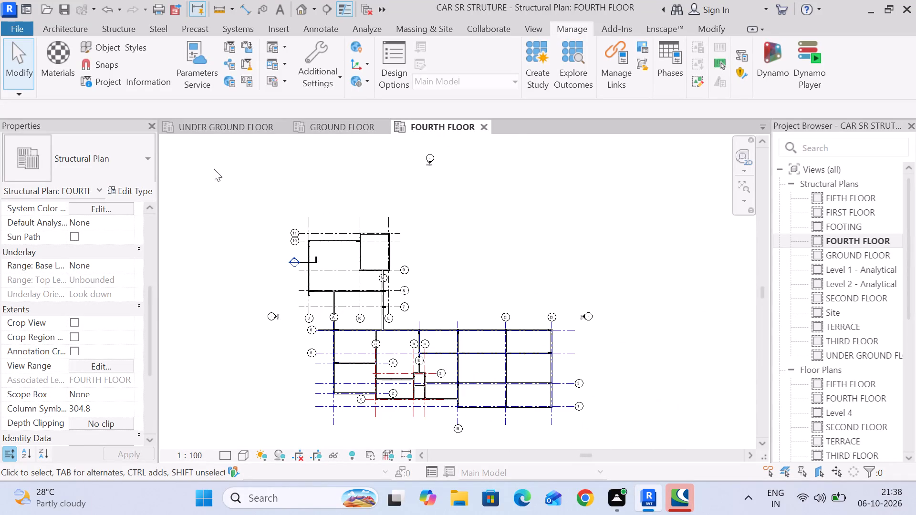
pyautogui.moveTo(292, 218); pyautogui.dragTo(284, 177, button='middle')
pyautogui.moveTo(252, 160); pyautogui.dragTo(271, 223)
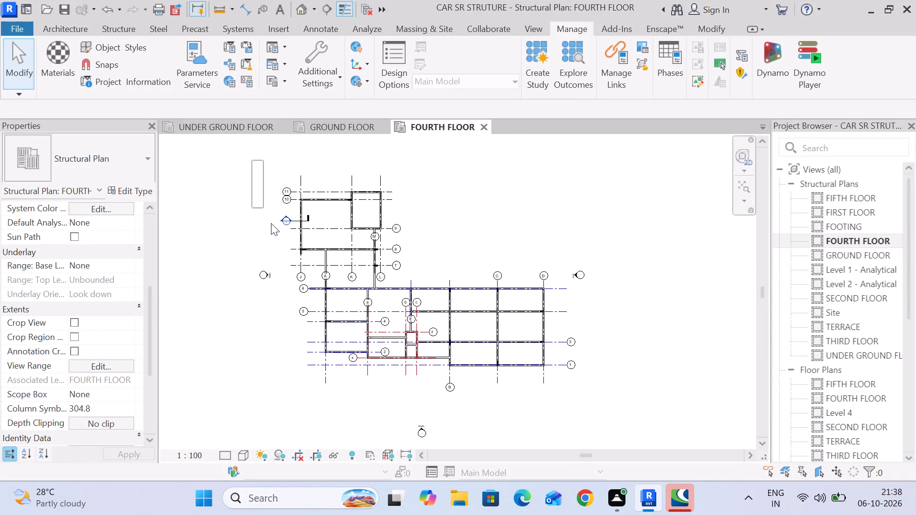
pyautogui.moveTo(271, 223); pyautogui.dragTo(579, 381)
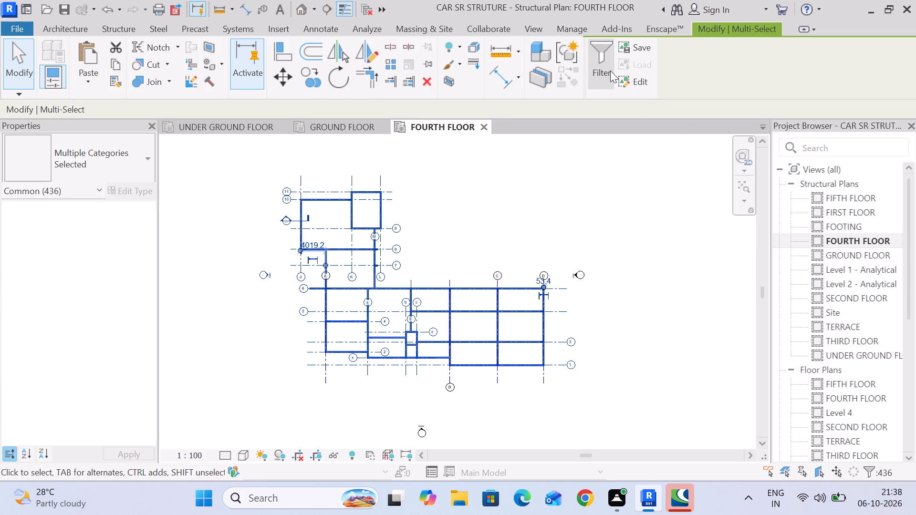
pyautogui.click(610, 71)
pyautogui.click(558, 179)
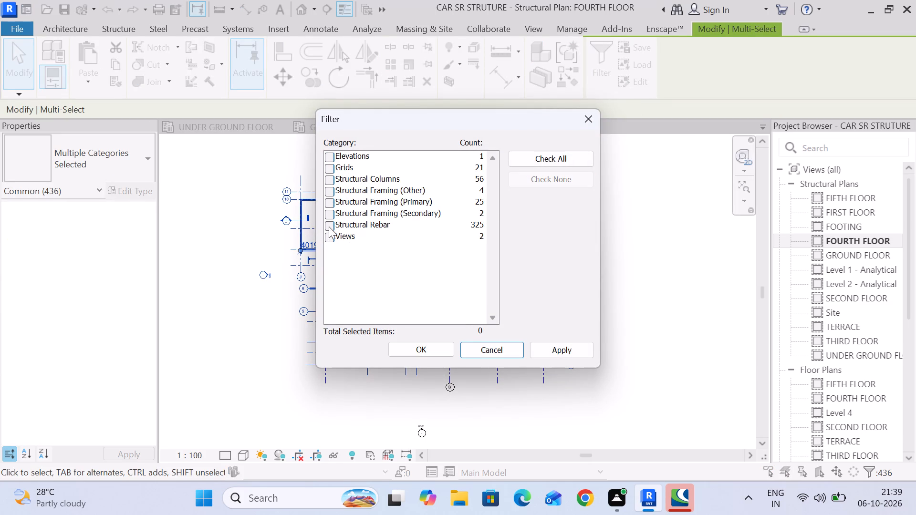
pyautogui.click(329, 225)
pyautogui.click(424, 352)
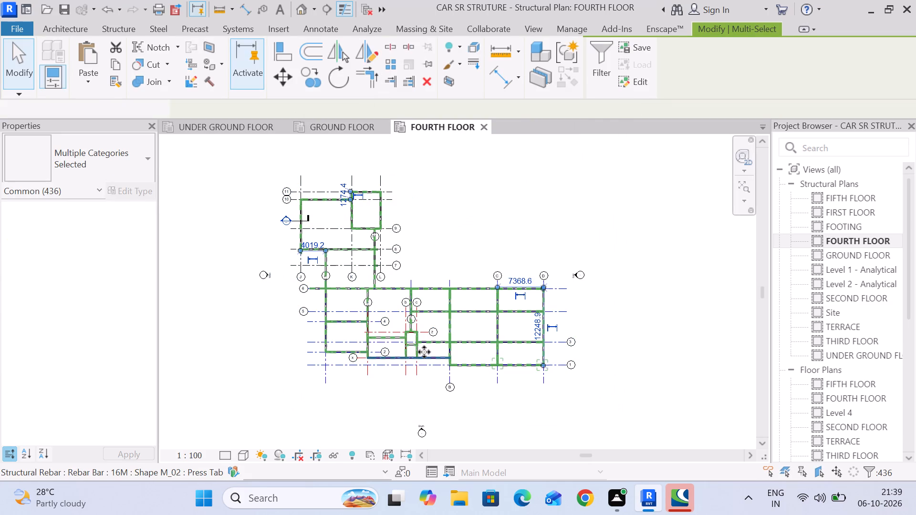
pyautogui.scroll(-6, 95, 307)
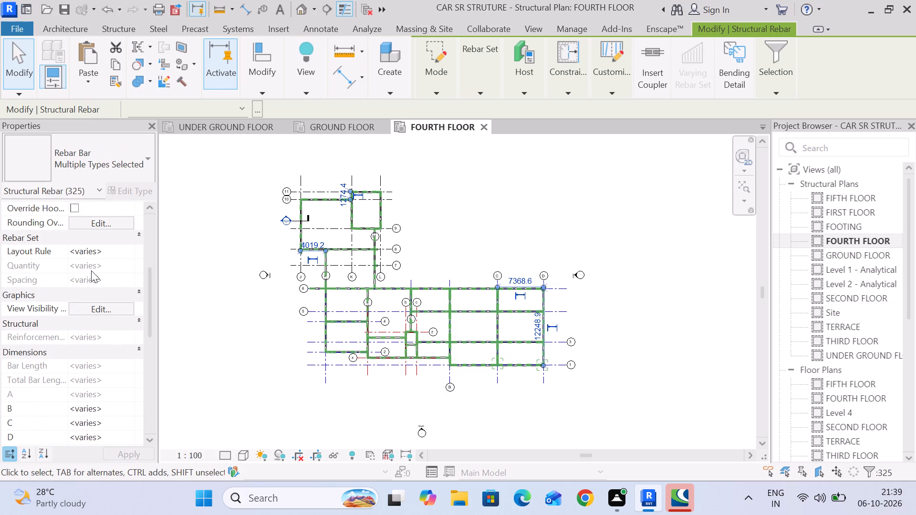
pyautogui.click(91, 265)
pyautogui.click(572, 186)
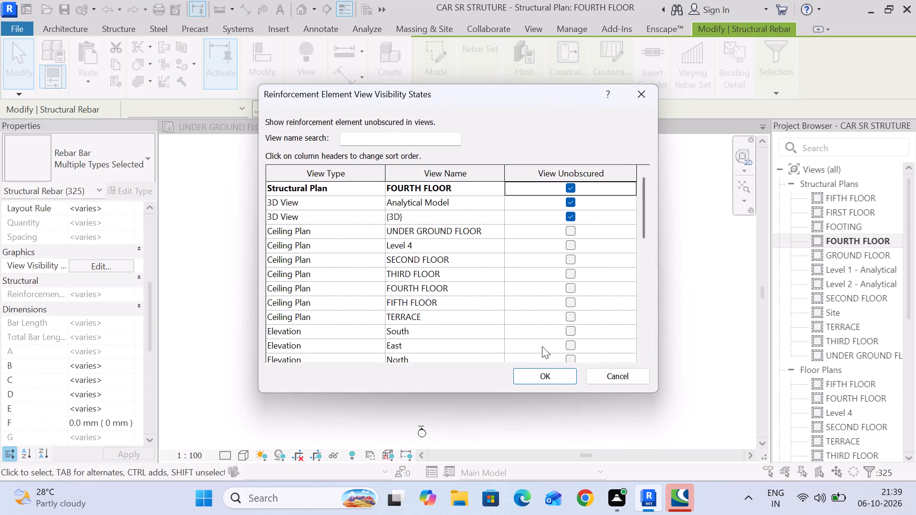
pyautogui.click(536, 375)
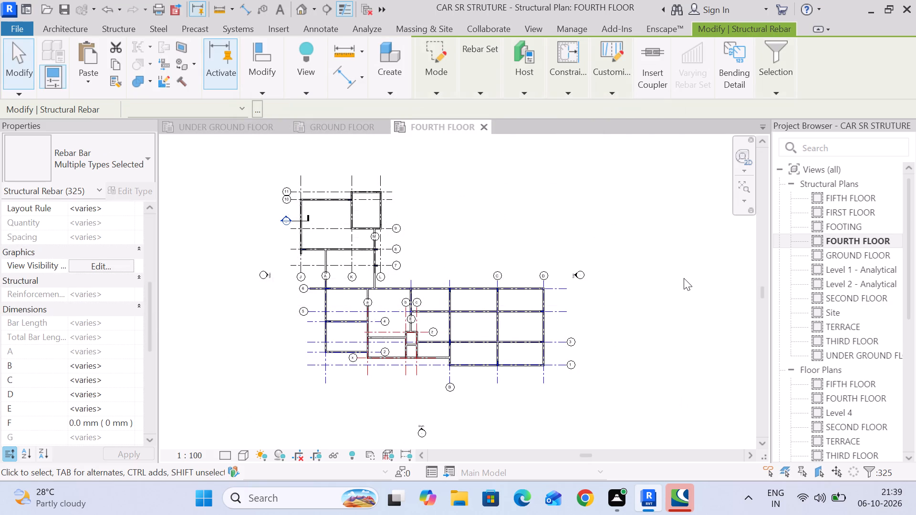
pyautogui.click(680, 278)
# Set the FOURTH FLOOR plan's detail level to Fine, dismissing the save reminder without saving.
pyautogui.scroll(7, 352, 258)
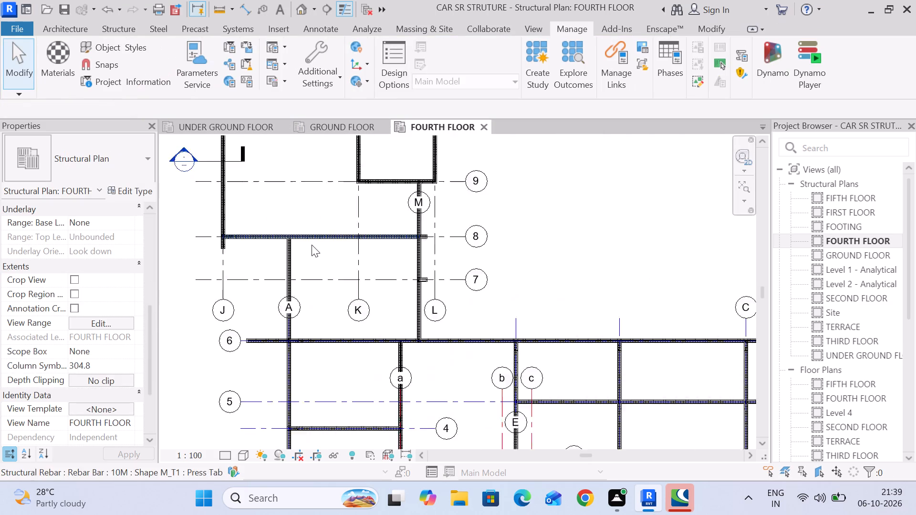
pyautogui.scroll(19, 312, 245)
pyautogui.moveTo(289, 235); pyautogui.dragTo(410, 273, button='middle')
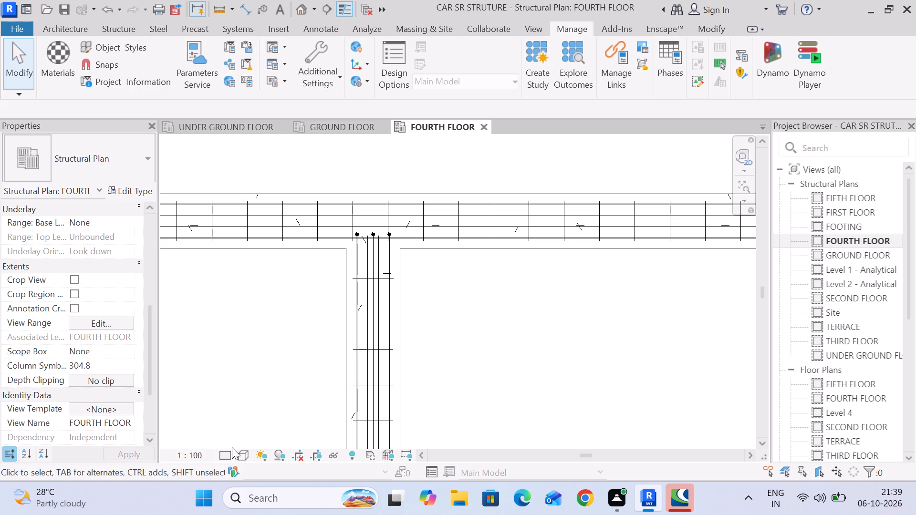
pyautogui.click(224, 450)
pyautogui.click(232, 431)
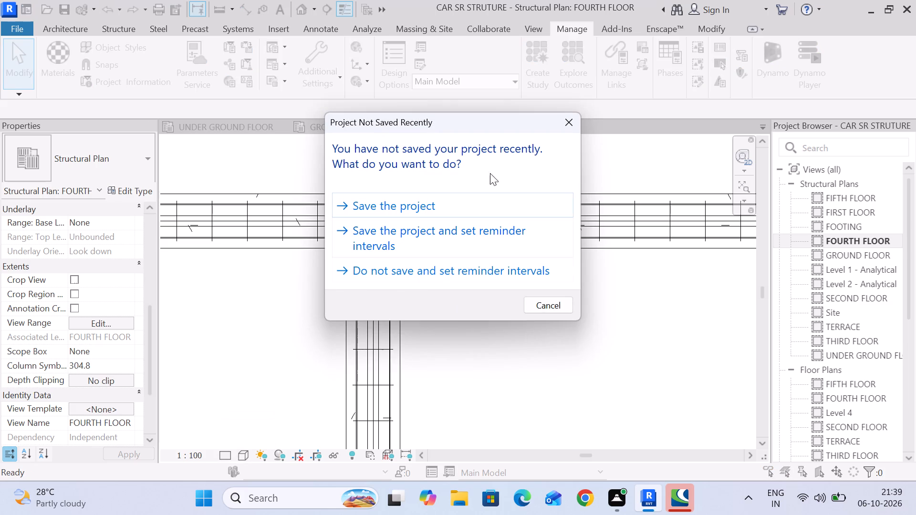
pyautogui.click(568, 126)
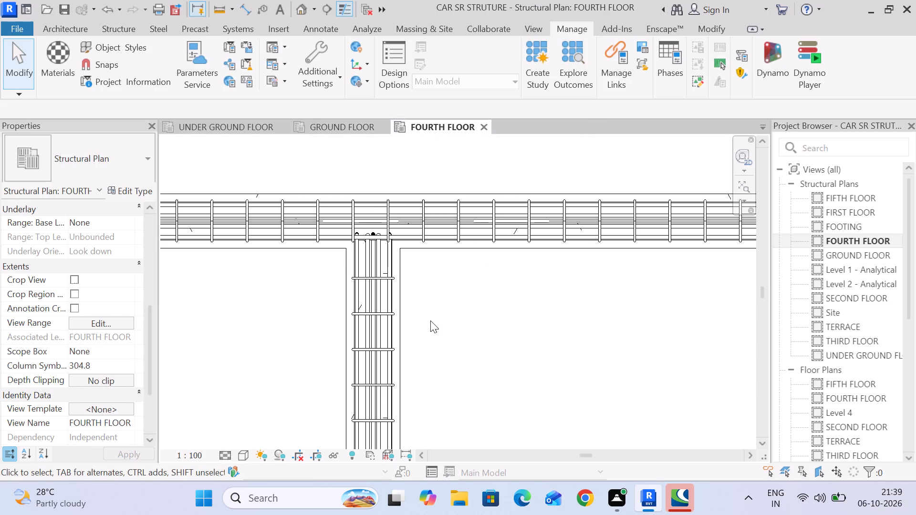
pyautogui.click(223, 453)
pyautogui.click(229, 441)
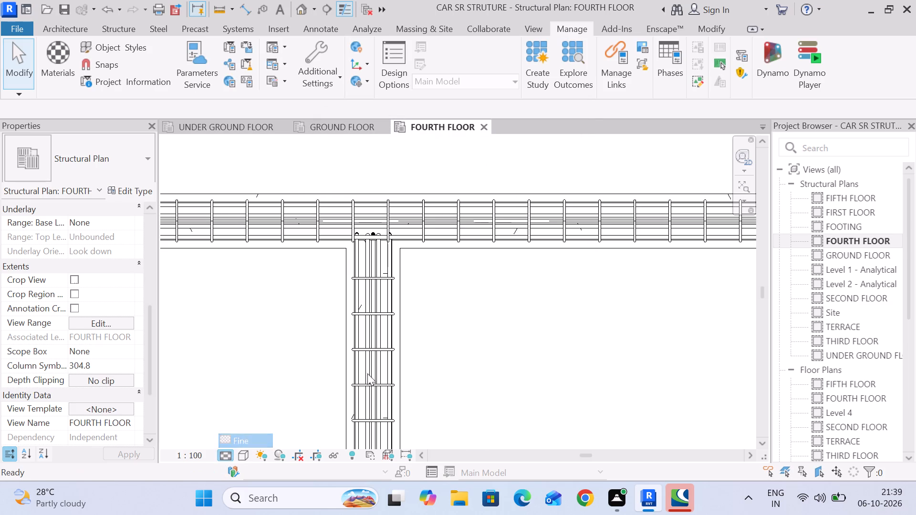
pyautogui.click(448, 290)
# Extend the grid A beam's four-bar 16M set at the grid 8 end to the far side of the grid 8 beam.
pyautogui.scroll(7, 385, 249)
pyautogui.moveTo(436, 279); pyautogui.dragTo(460, 341, button='middle')
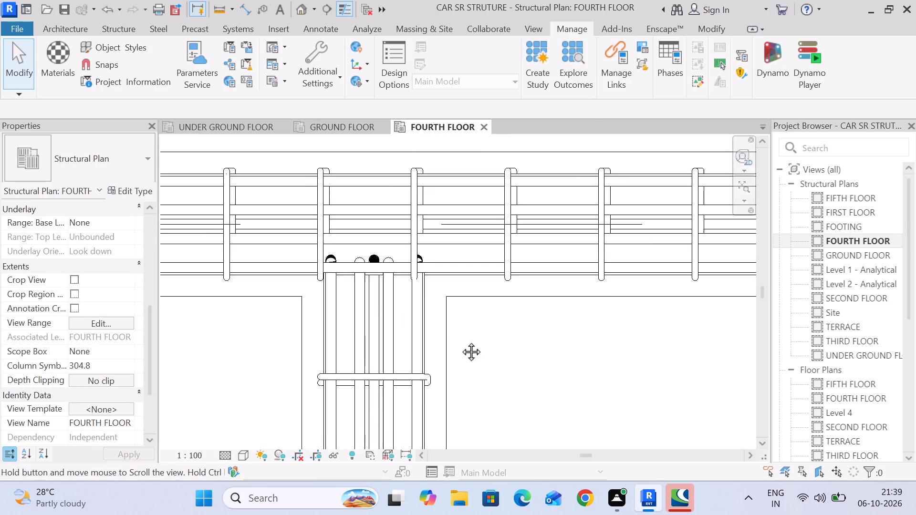
pyautogui.moveTo(460, 341); pyautogui.dragTo(465, 363, button='middle')
pyautogui.scroll(4, 426, 327)
pyautogui.click(448, 346)
pyautogui.scroll(-5, 461, 351)
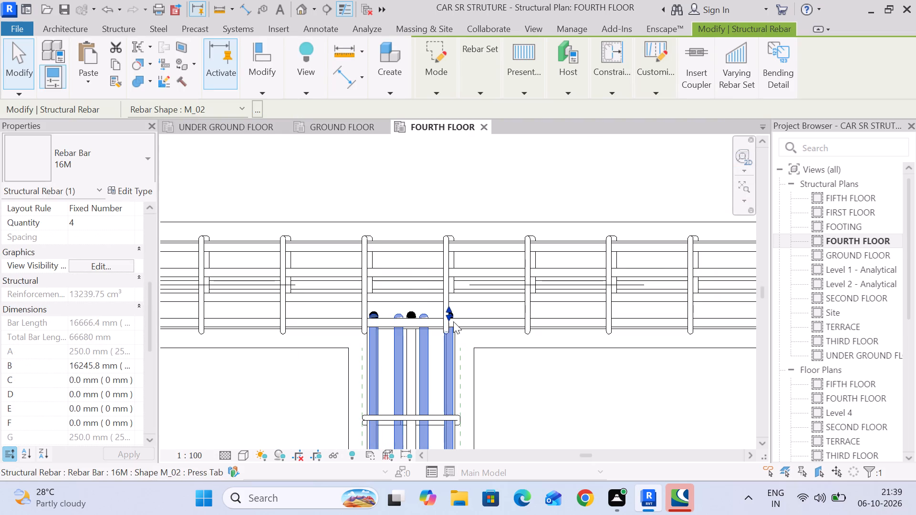
pyautogui.moveTo(448, 311); pyautogui.dragTo(447, 239)
pyautogui.click(531, 411)
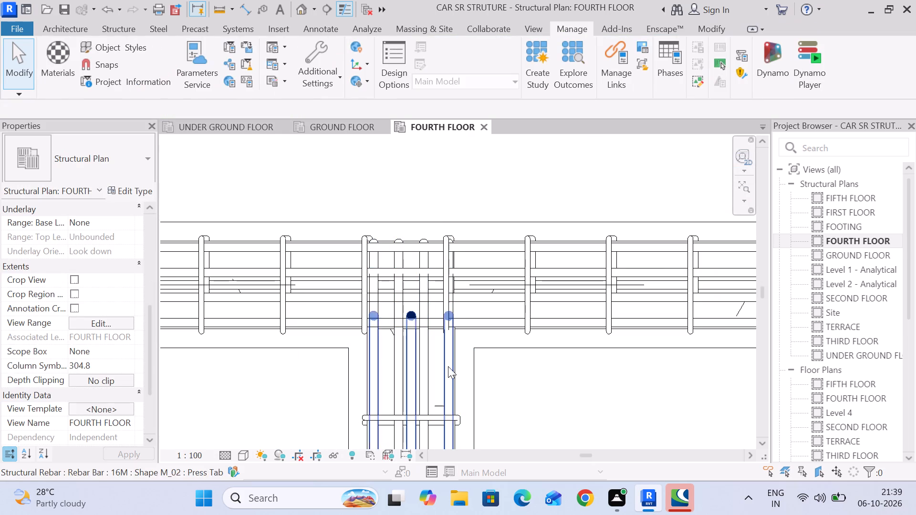
# Extend the grid A beam's three-bar 16M set to the far side of the grid 8 beam.
pyautogui.click(409, 354)
pyautogui.moveTo(449, 312); pyautogui.dragTo(459, 246)
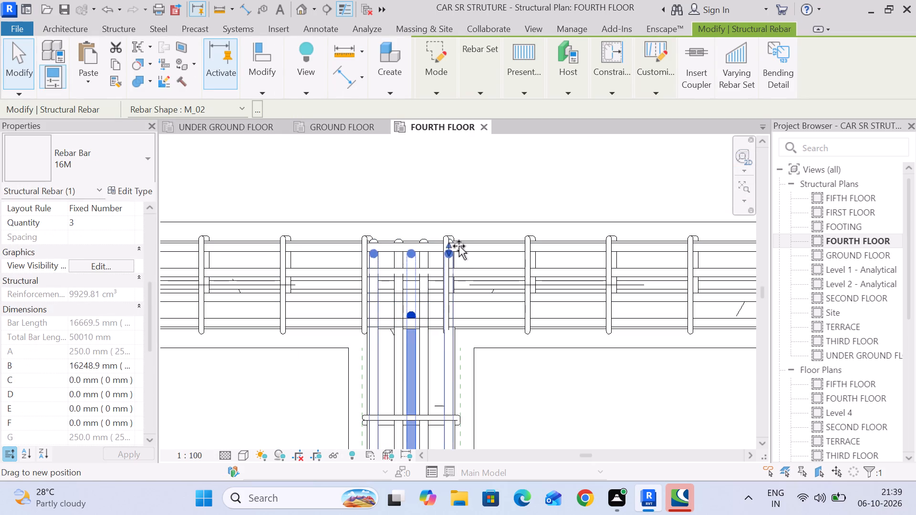
pyautogui.moveTo(459, 246); pyautogui.dragTo(460, 239)
pyautogui.click(539, 404)
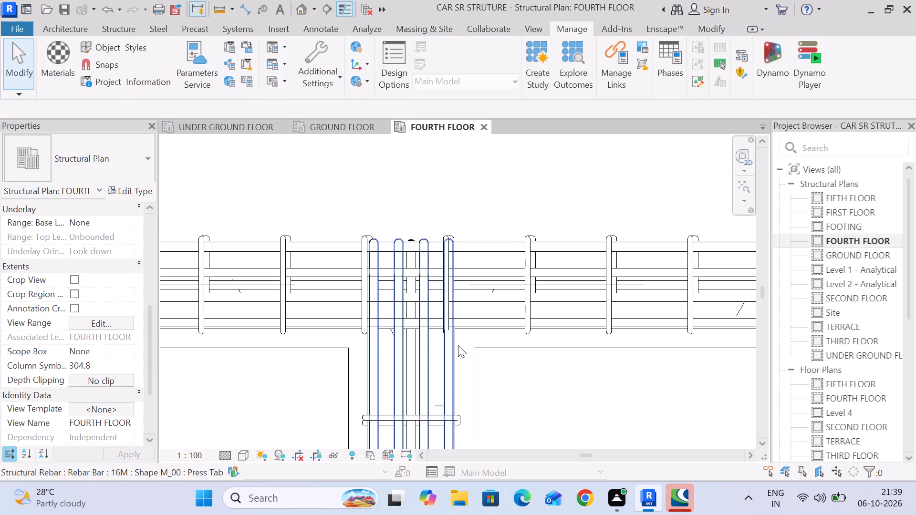
# Extend the grid A beam's two-bar 16M set to the far side of the grid 8 beam.
pyautogui.click(455, 343)
pyautogui.moveTo(451, 322); pyautogui.dragTo(458, 259)
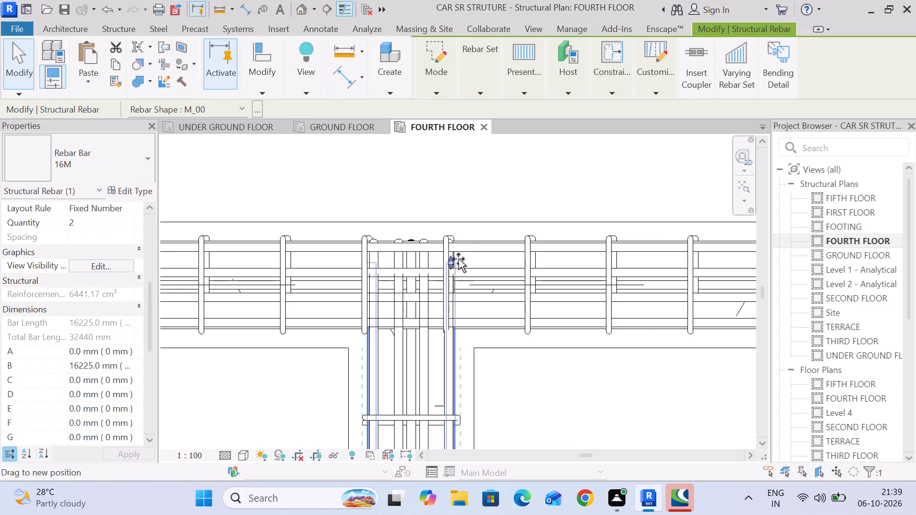
pyautogui.moveTo(458, 259); pyautogui.dragTo(461, 241)
pyautogui.click(508, 405)
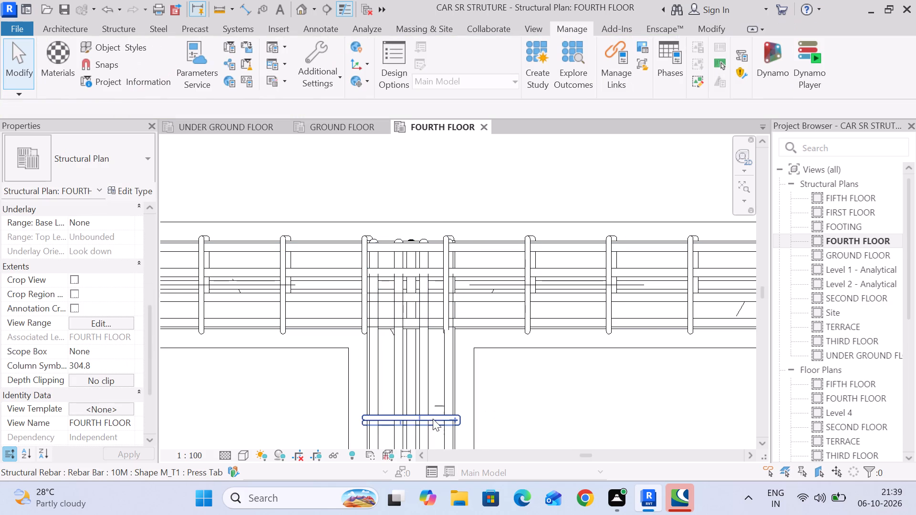
# Extend the grid A beam's 10M stirrup set up to the near face of the grid 8 beam.
pyautogui.click(429, 419)
pyautogui.moveTo(410, 414); pyautogui.dragTo(423, 322)
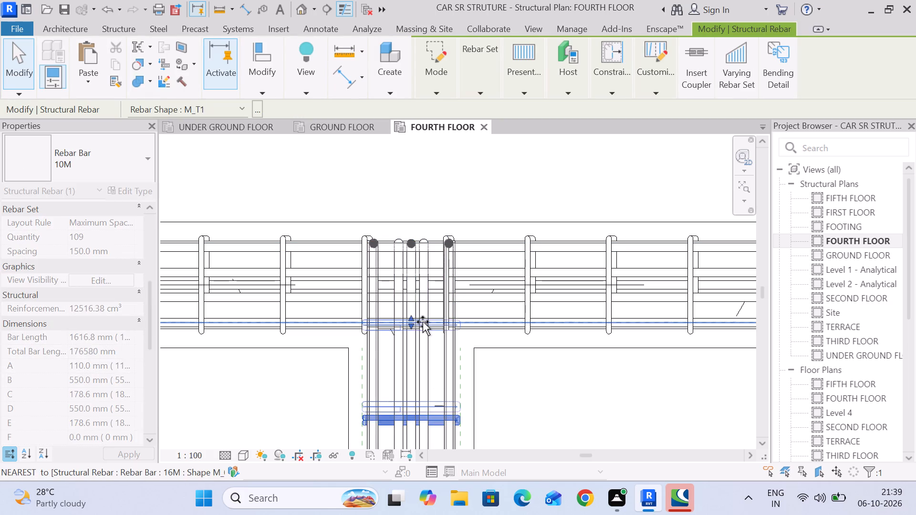
pyautogui.moveTo(423, 322); pyautogui.dragTo(422, 348)
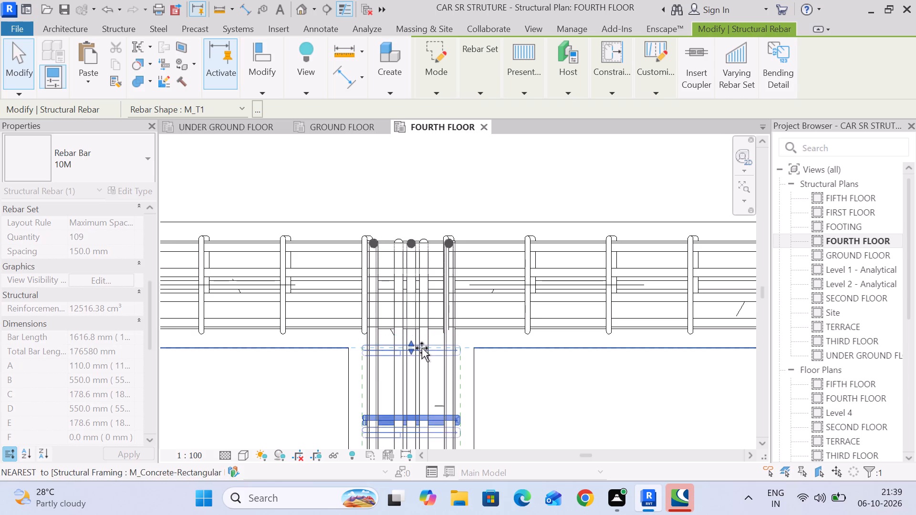
pyautogui.click(532, 395)
# Extend the grid A beam's three-bar 16M set at its other end to the far side of the grid 2 beam.
pyautogui.scroll(-5, 539, 406)
pyautogui.moveTo(539, 414); pyautogui.dragTo(561, 251, button='middle')
pyautogui.scroll(-11, 561, 256)
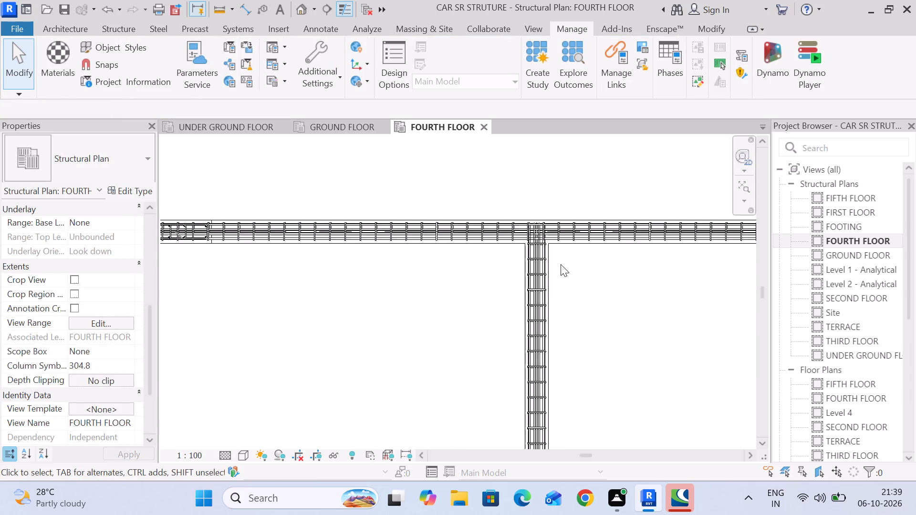
pyautogui.scroll(-13, 561, 264)
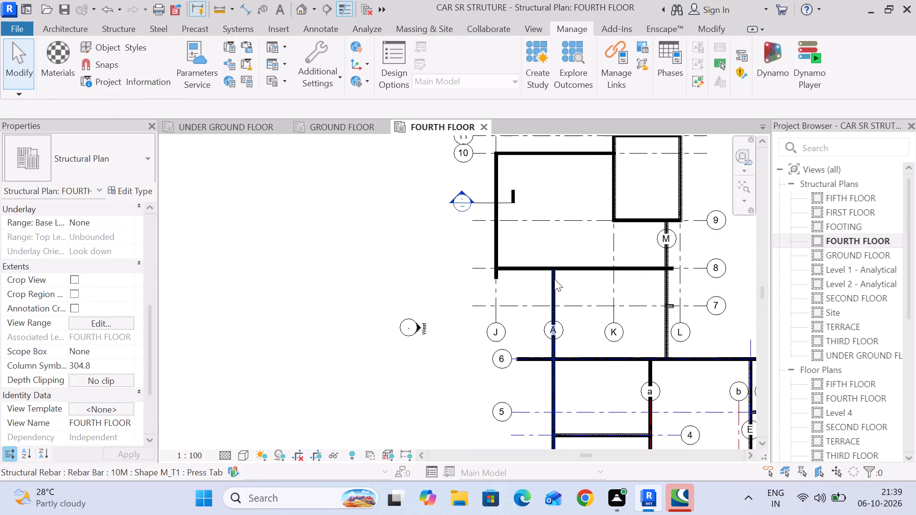
pyautogui.scroll(-3, 554, 279)
pyautogui.moveTo(569, 365); pyautogui.dragTo(569, 265, button='middle')
pyautogui.scroll(20, 557, 277)
pyautogui.scroll(4, 557, 277)
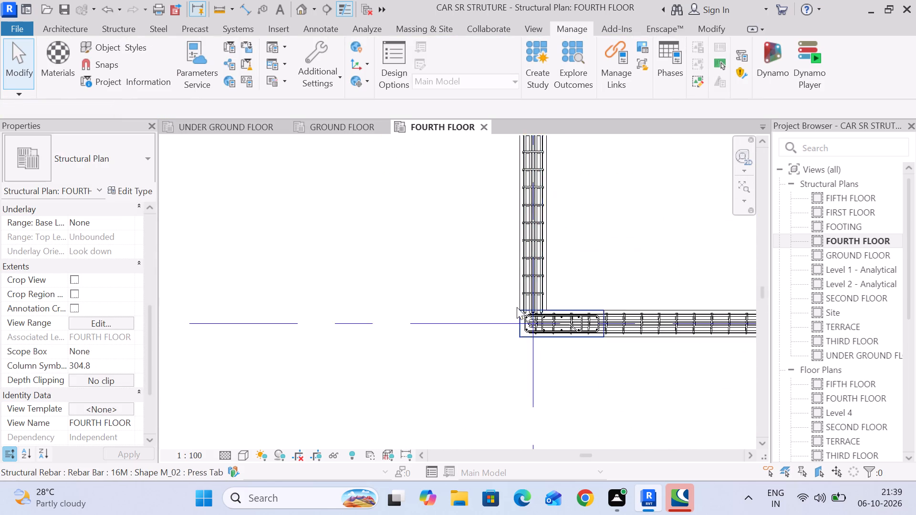
pyautogui.scroll(4, 517, 307)
pyautogui.scroll(6, 557, 341)
pyautogui.scroll(-1, 557, 339)
pyautogui.moveTo(556, 338); pyautogui.dragTo(364, 275, button='middle')
pyautogui.scroll(-4, 364, 275)
pyautogui.moveTo(382, 272); pyautogui.dragTo(396, 296, button='middle')
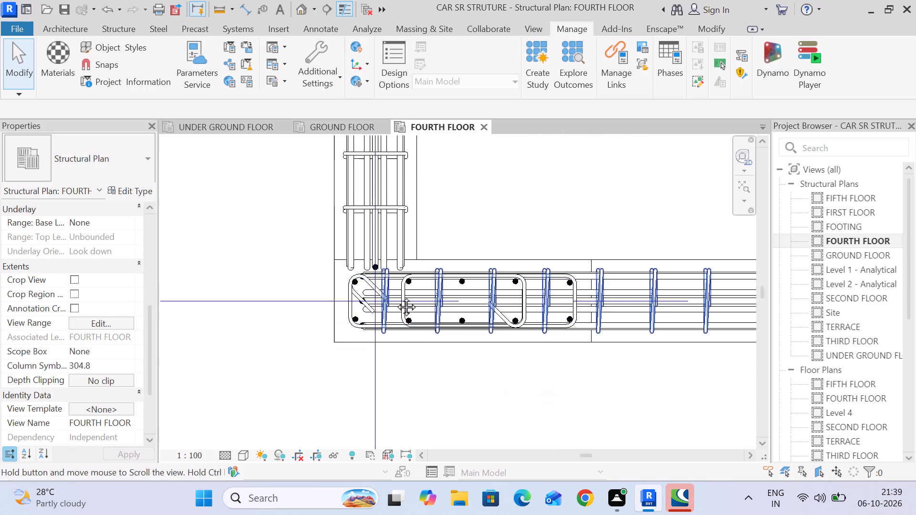
pyautogui.moveTo(396, 296); pyautogui.dragTo(418, 325, button='middle')
pyautogui.click(510, 203)
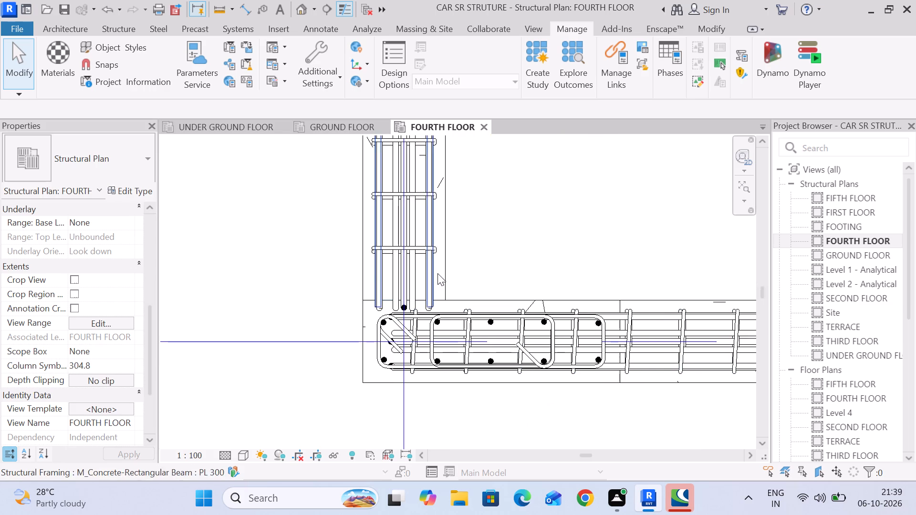
pyautogui.click(432, 275)
pyautogui.moveTo(427, 305); pyautogui.dragTo(437, 358)
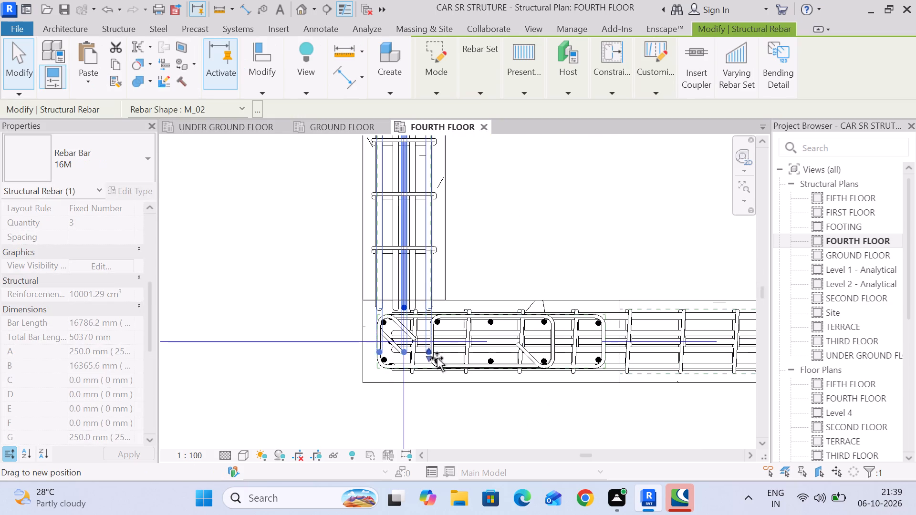
pyautogui.moveTo(437, 358); pyautogui.dragTo(440, 365)
pyautogui.click(506, 242)
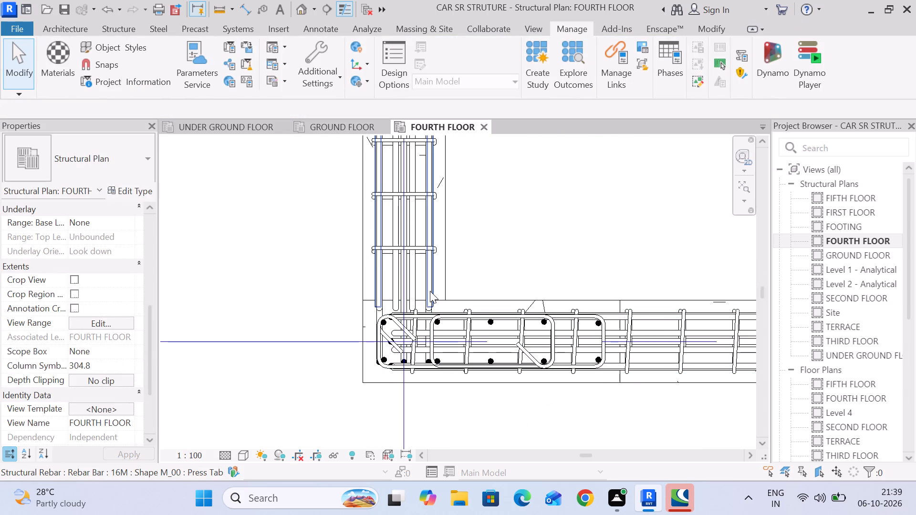
# Extend the grid A beam's four-bar 16M set to the far side of the grid 2 beam.
pyautogui.click(430, 291)
pyautogui.click(545, 259)
pyautogui.scroll(5, 423, 299)
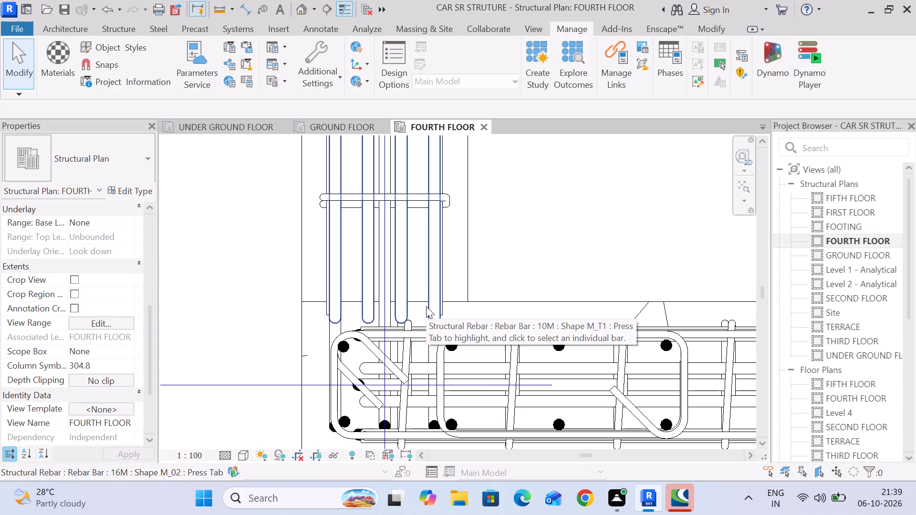
pyautogui.click(426, 306)
pyautogui.scroll(-5, 438, 323)
pyautogui.moveTo(446, 304); pyautogui.dragTo(471, 266, button='middle')
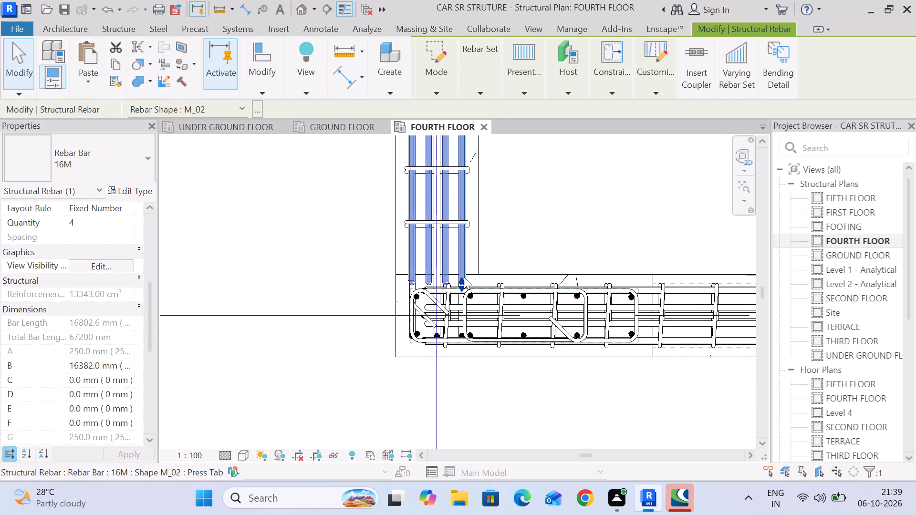
pyautogui.moveTo(461, 281); pyautogui.dragTo(468, 338)
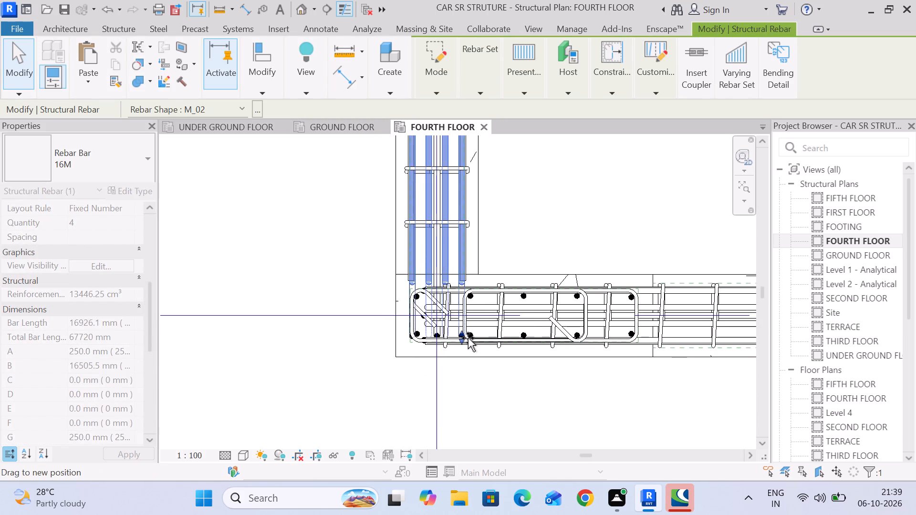
pyautogui.moveTo(468, 338); pyautogui.dragTo(468, 338)
pyautogui.click(541, 222)
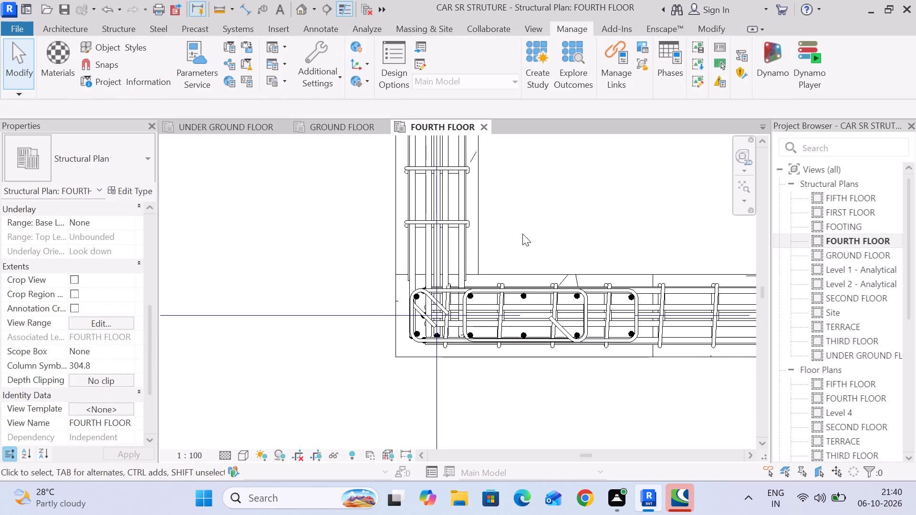
# Extend the grid A beam's two-bar 16M set to the far side of the grid 2 beam.
pyautogui.click(468, 246)
pyautogui.moveTo(464, 272); pyautogui.dragTo(474, 337)
pyautogui.click(528, 193)
# Extend the grid A beam's 10M stirrup set down to the near face of the grid 2 beam.
pyautogui.scroll(-3, 533, 203)
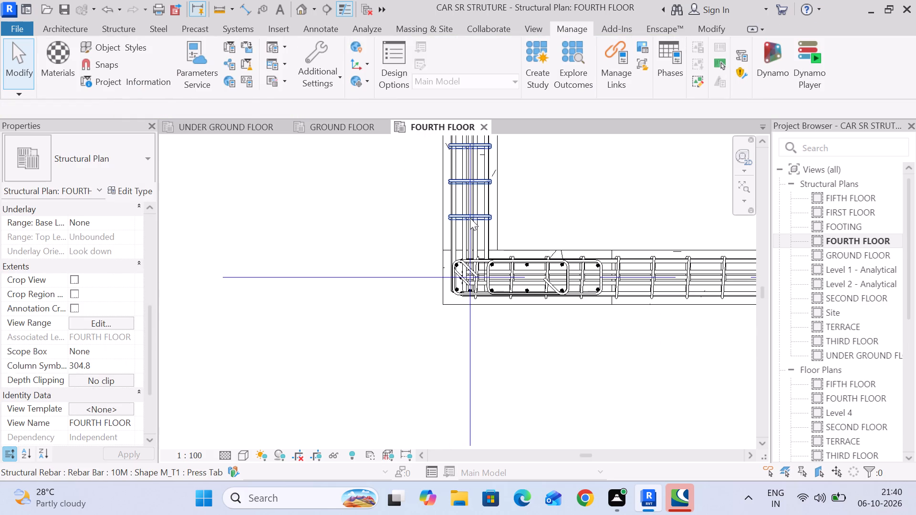
pyautogui.click(470, 218)
pyautogui.moveTo(470, 218); pyautogui.dragTo(479, 250)
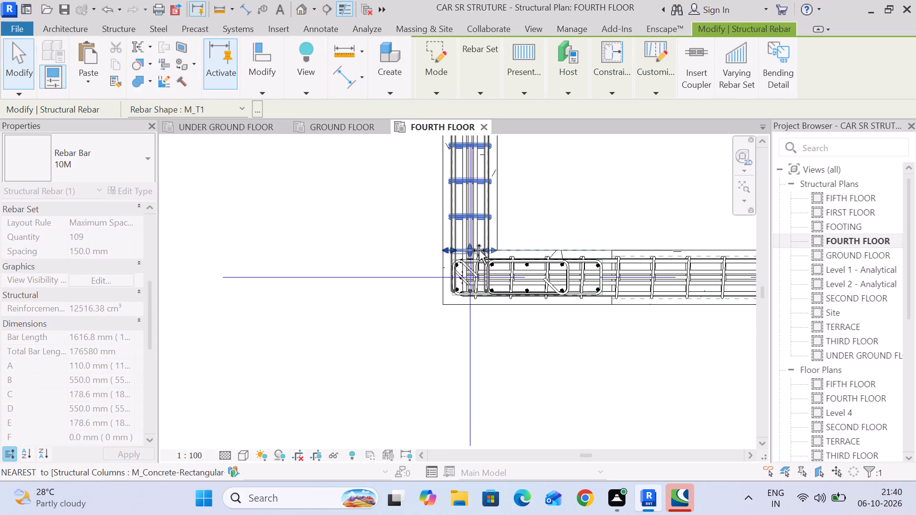
pyautogui.moveTo(479, 250); pyautogui.dragTo(480, 245)
pyautogui.scroll(10, 467, 248)
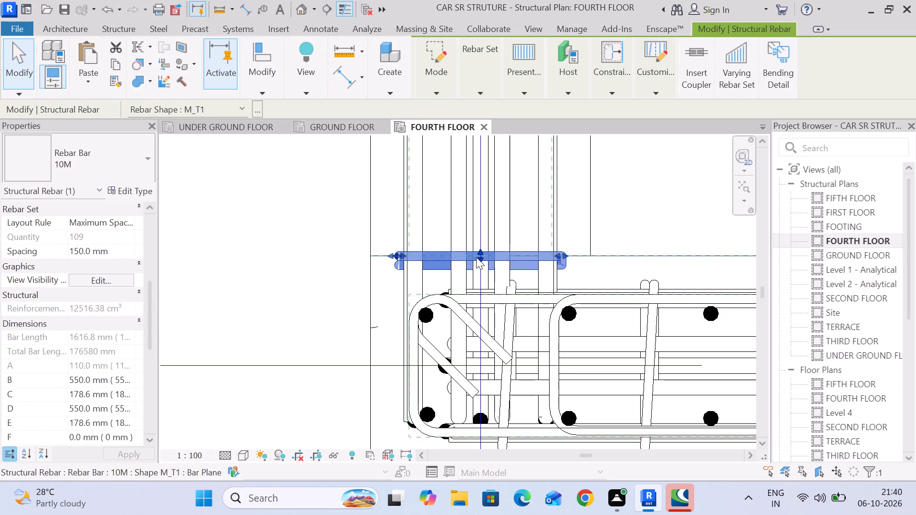
pyautogui.moveTo(478, 257); pyautogui.dragTo(487, 244)
pyautogui.click(625, 208)
# Look over the FOURTH FLOOR framing, examining the beam reinforcement from grid A across to the grid E beam.
pyautogui.scroll(-5, 630, 210)
pyautogui.moveTo(630, 212); pyautogui.dragTo(479, 243, button='middle')
pyautogui.scroll(-11, 478, 243)
pyautogui.moveTo(476, 253); pyautogui.dragTo(402, 367, button='middle')
pyautogui.scroll(-13, 435, 324)
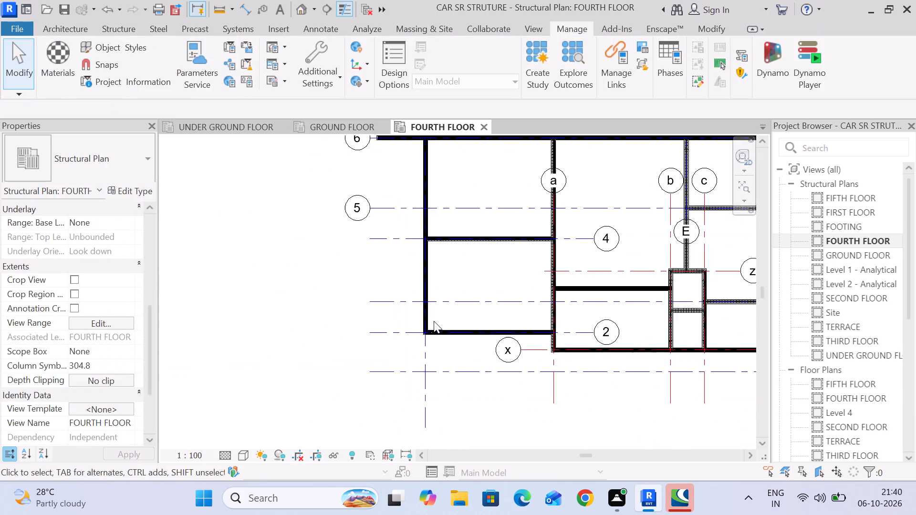
pyautogui.scroll(-3, 452, 280)
pyautogui.moveTo(449, 281); pyautogui.dragTo(392, 303, button='middle')
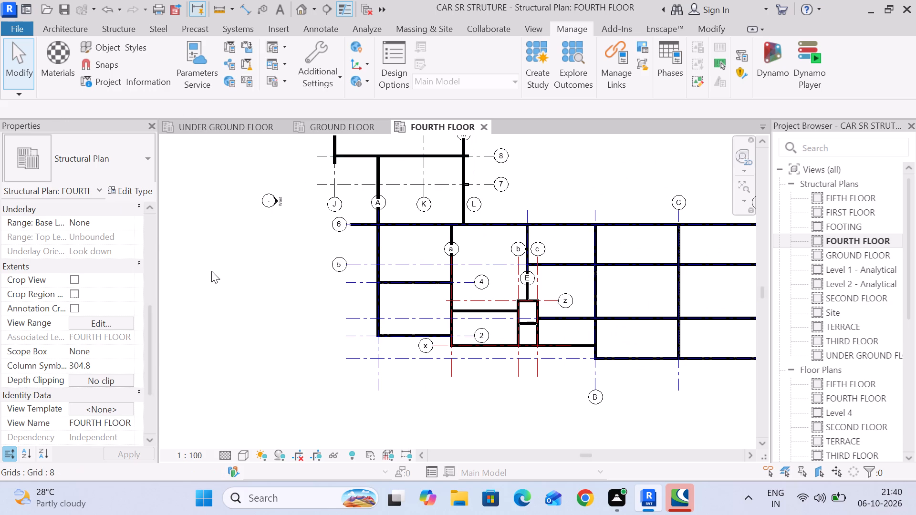
pyautogui.moveTo(372, 264); pyautogui.dragTo(381, 229, button='middle')
pyautogui.scroll(-2, 366, 245)
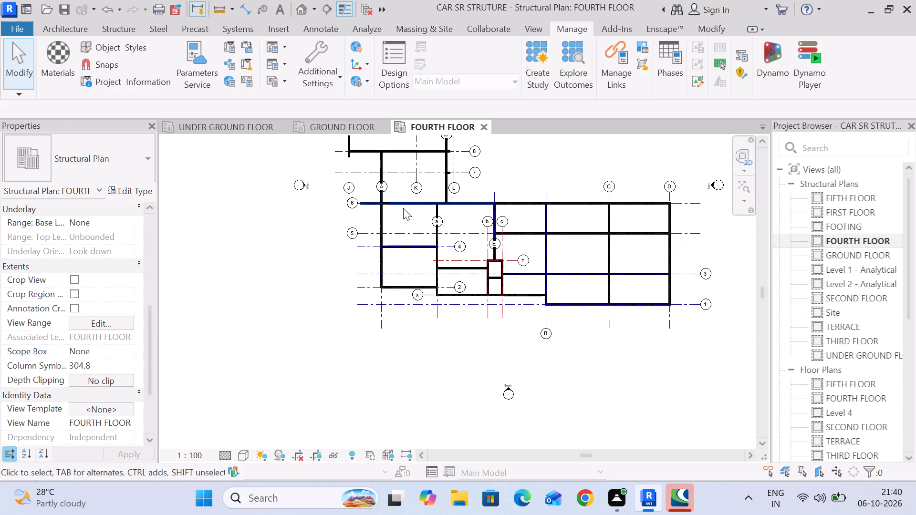
pyautogui.moveTo(403, 226); pyautogui.dragTo(396, 325, button='middle')
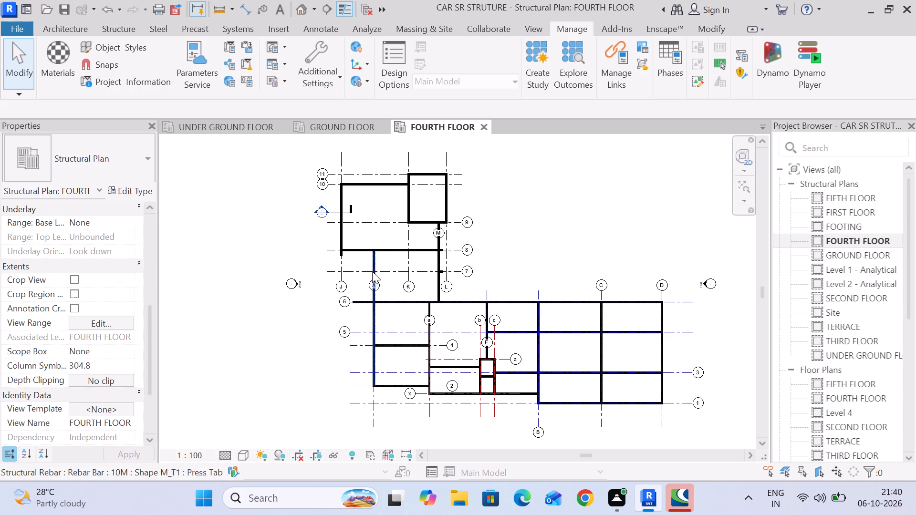
pyautogui.scroll(3, 400, 280)
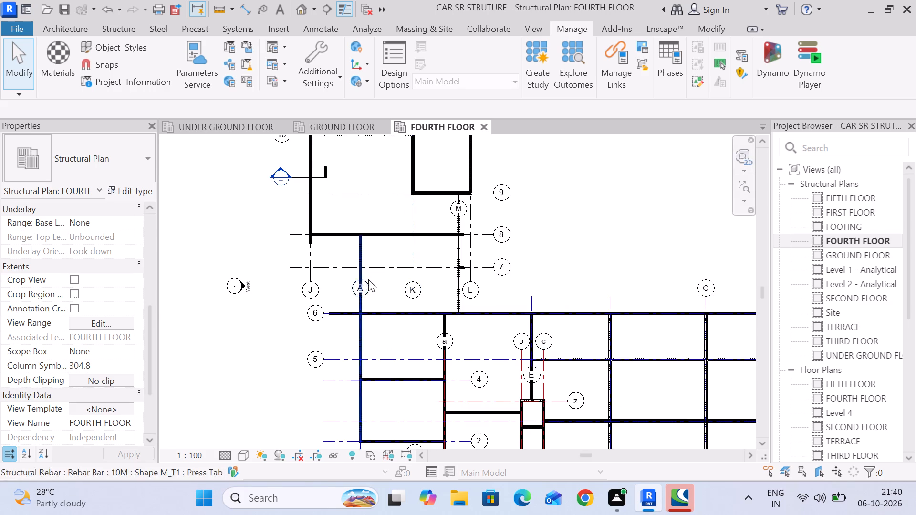
pyautogui.scroll(1, 381, 280)
pyautogui.moveTo(382, 280); pyautogui.dragTo(439, 176, button='middle')
pyautogui.moveTo(483, 274); pyautogui.dragTo(366, 212, button='middle')
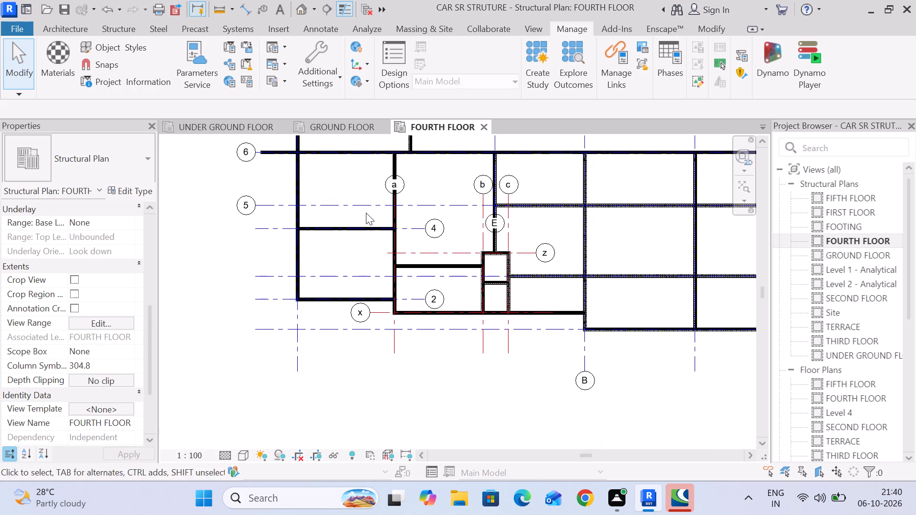
pyautogui.scroll(10, 498, 227)
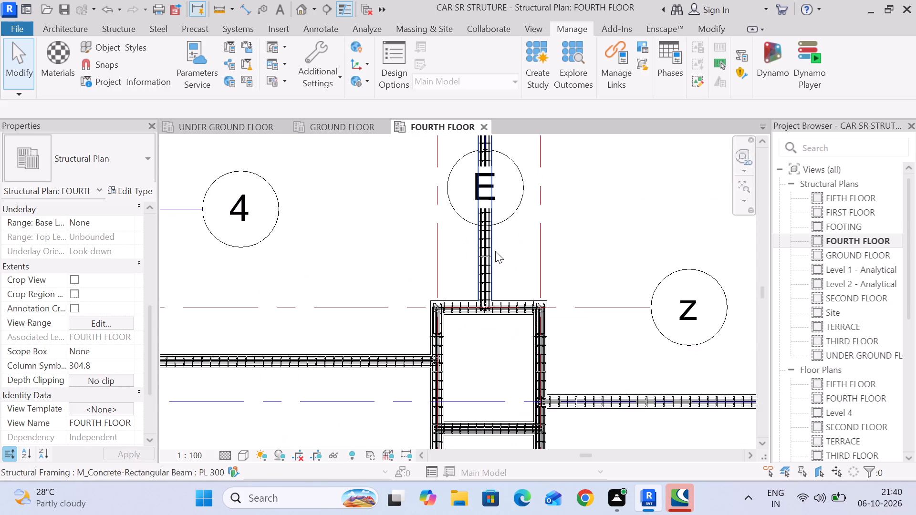
pyautogui.scroll(11, 484, 242)
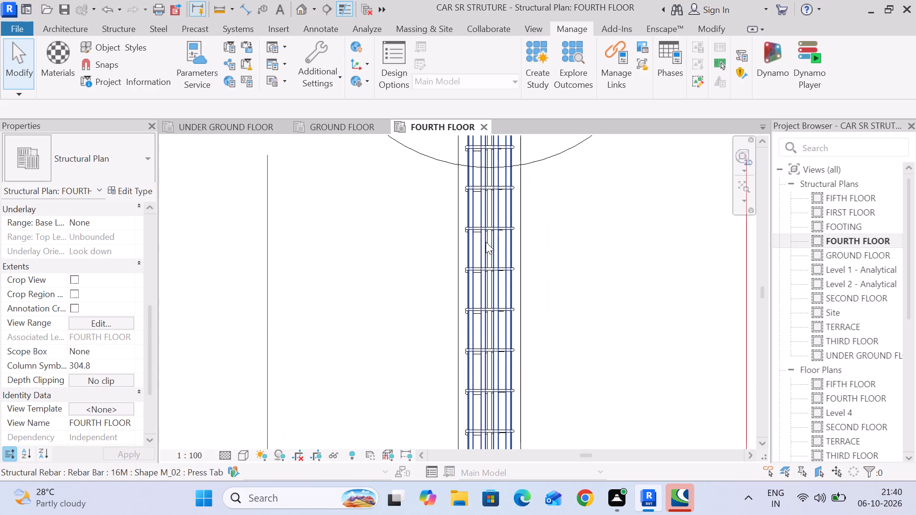
pyautogui.scroll(-13, 486, 242)
pyautogui.scroll(-14, 488, 241)
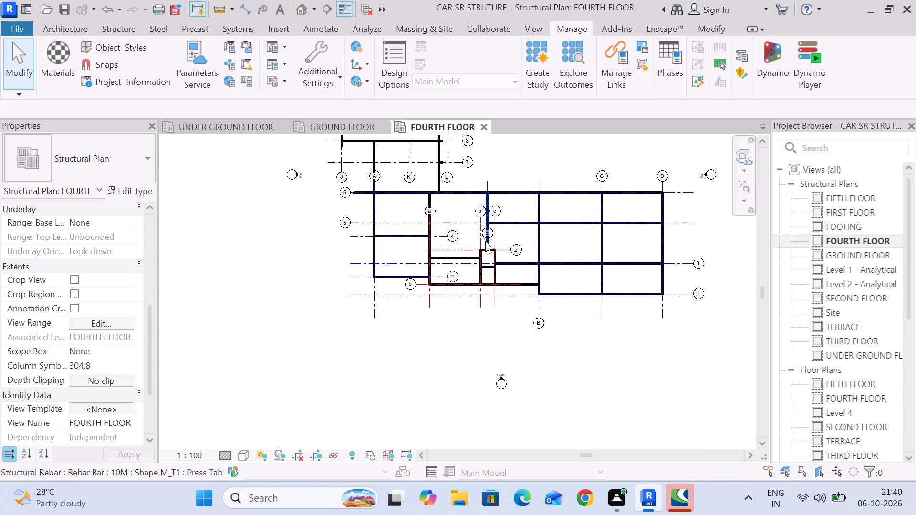
pyautogui.moveTo(479, 247); pyautogui.dragTo(448, 313, button='middle')
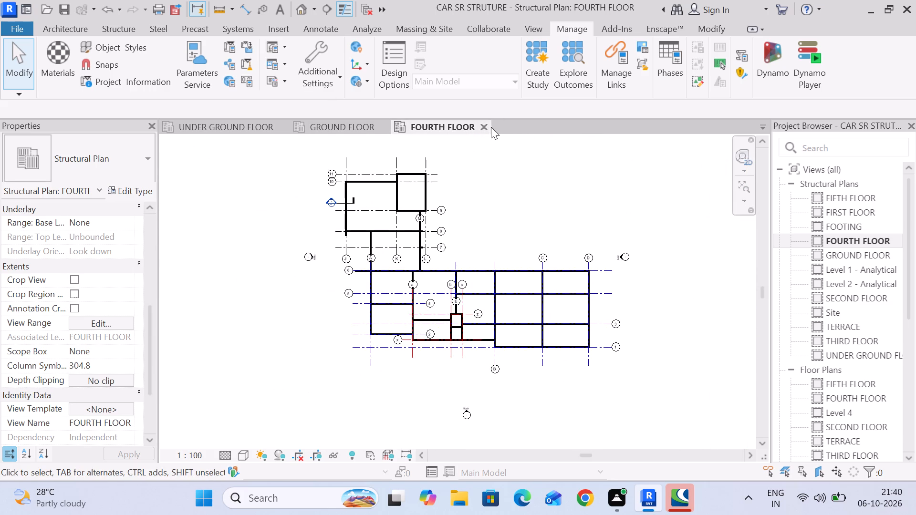
# Close the FOURTH FLOOR plan and open the FIFTH FLOOR structural plan.
pyautogui.click(485, 126)
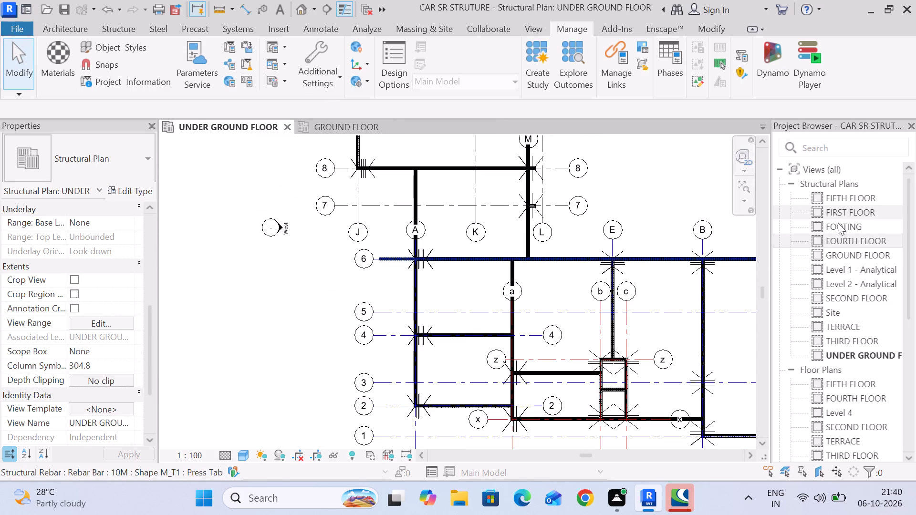
pyautogui.doubleClick(837, 195)
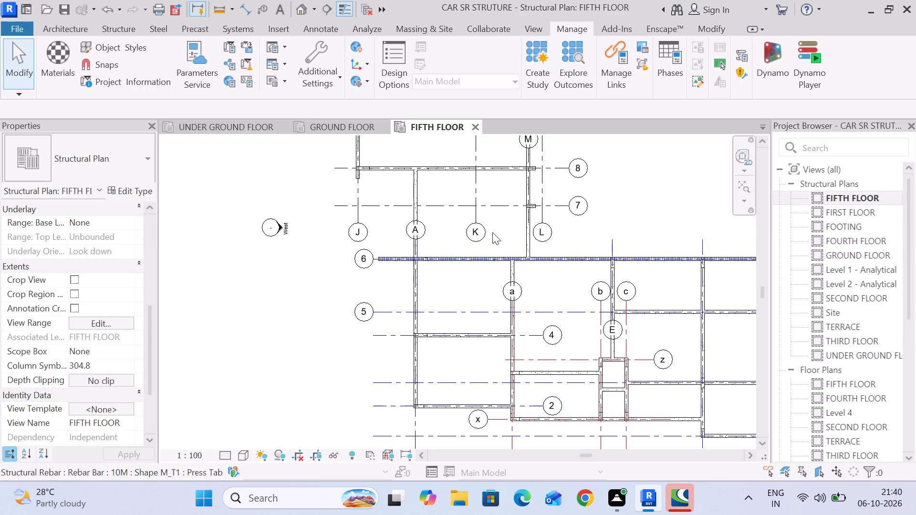
# Select the whole FIFTH FLOOR framing, filter it to Structural Rebar only, and set the rebar unobscured in the FIFTH FLOOR structural plan.
pyautogui.scroll(-5, 389, 214)
pyautogui.moveTo(573, 235); pyautogui.dragTo(547, 283, button='middle')
pyautogui.scroll(-3, 547, 282)
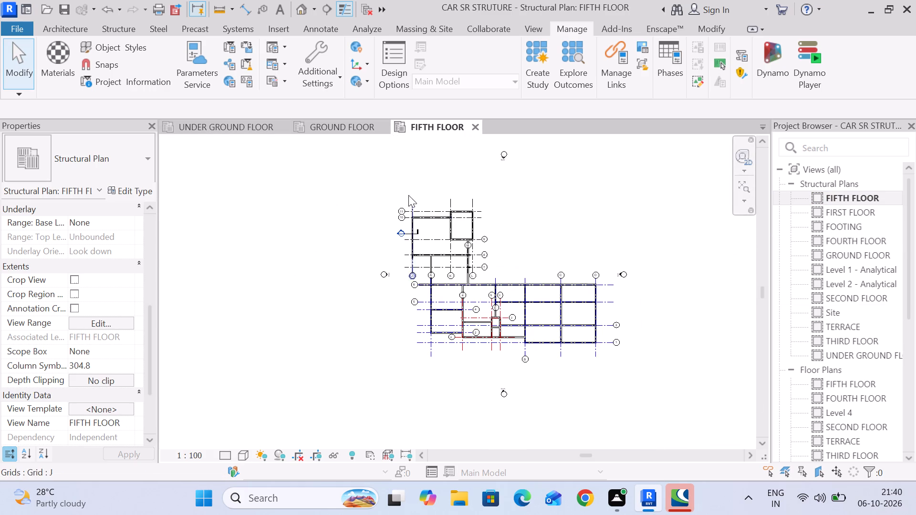
pyautogui.moveTo(379, 181); pyautogui.dragTo(632, 362)
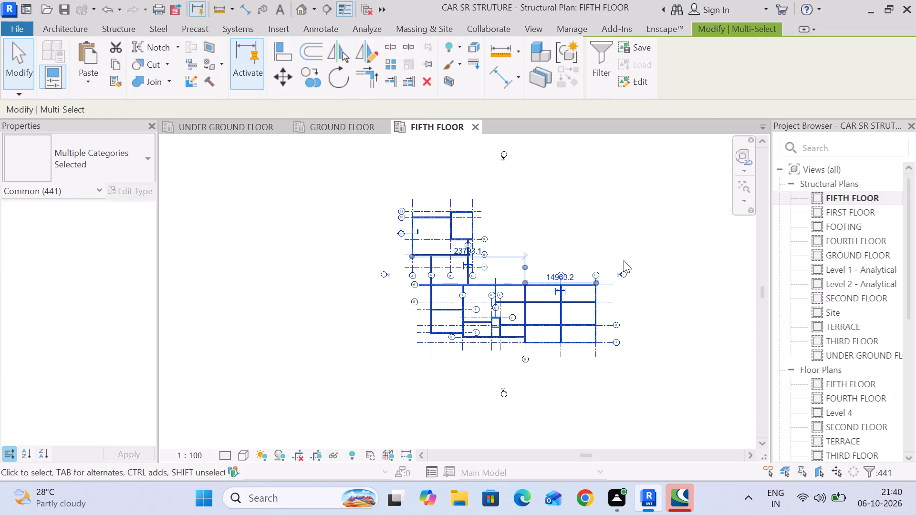
pyautogui.click(598, 61)
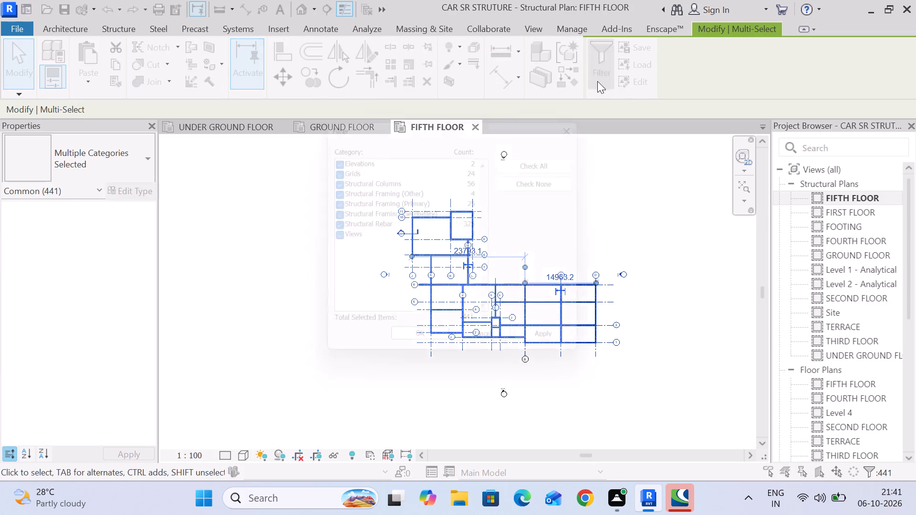
pyautogui.click(563, 171)
pyautogui.click(331, 227)
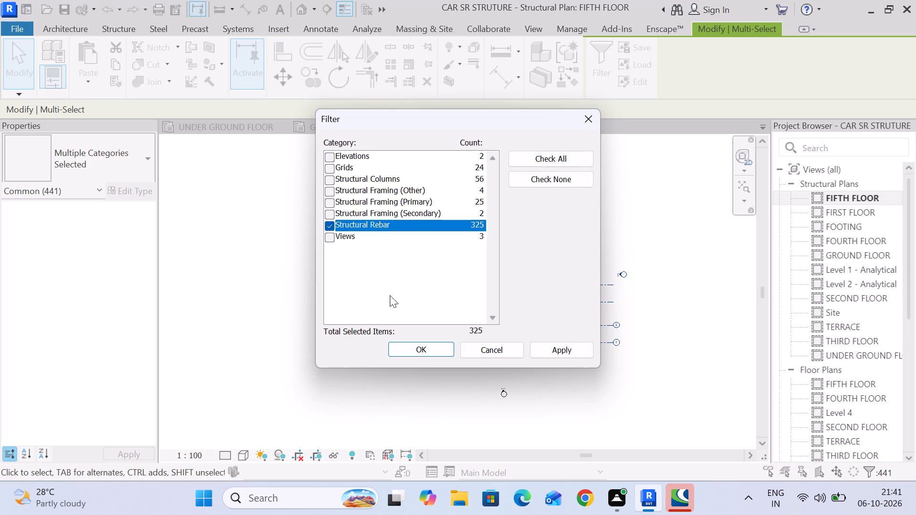
pyautogui.click(424, 348)
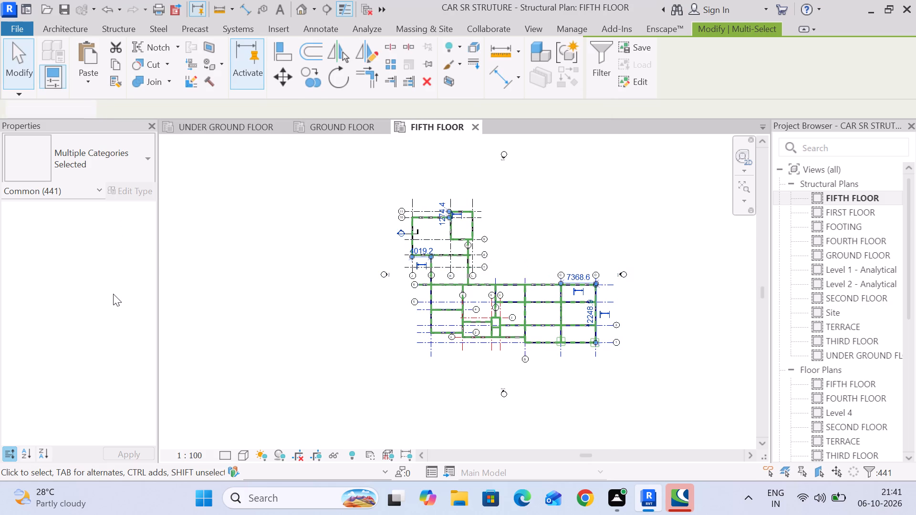
pyautogui.scroll(-4, 113, 294)
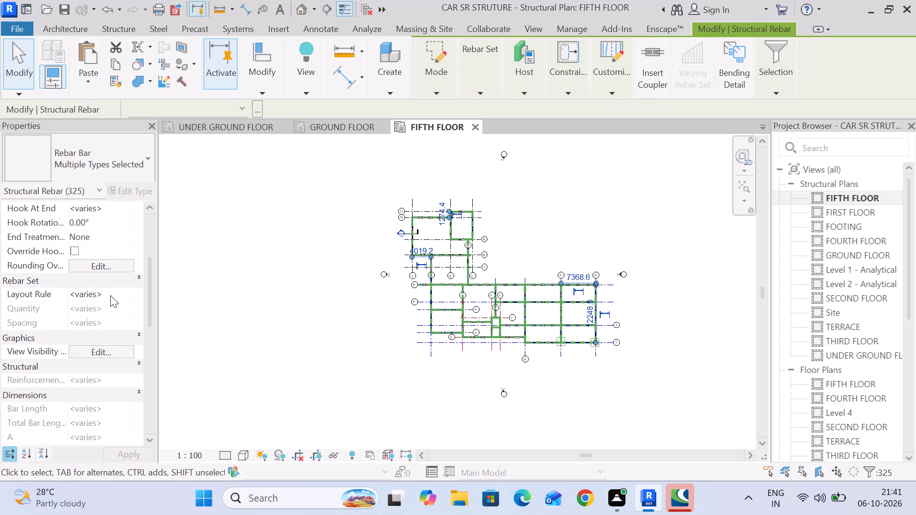
pyautogui.scroll(-3, 109, 297)
pyautogui.scroll(1, 106, 295)
pyautogui.click(108, 268)
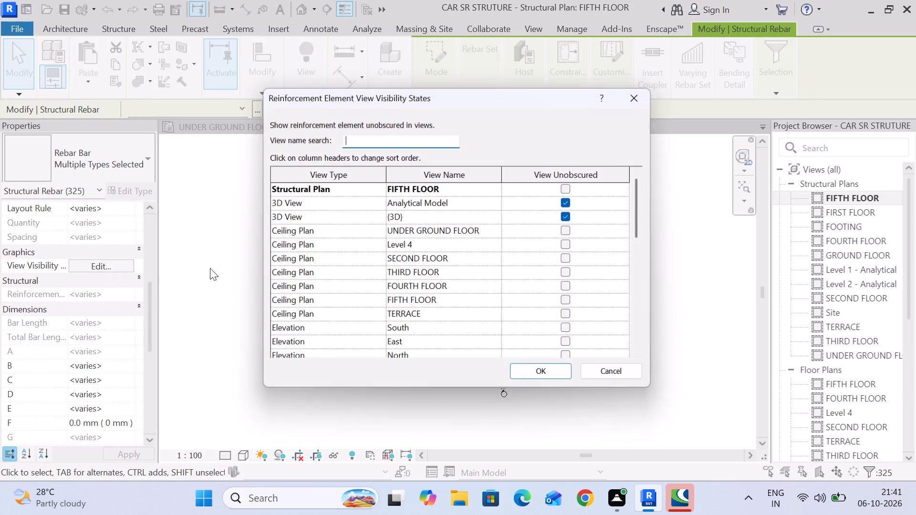
pyautogui.click(572, 185)
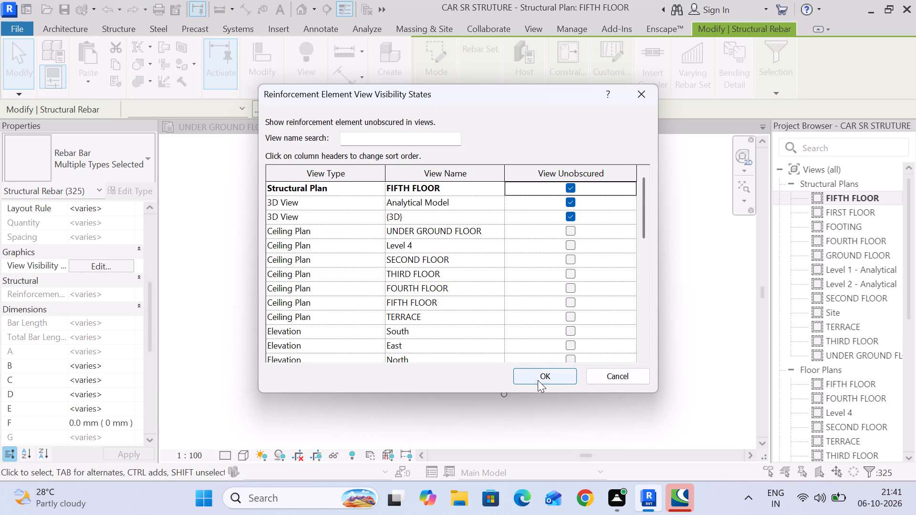
pyautogui.click(538, 380)
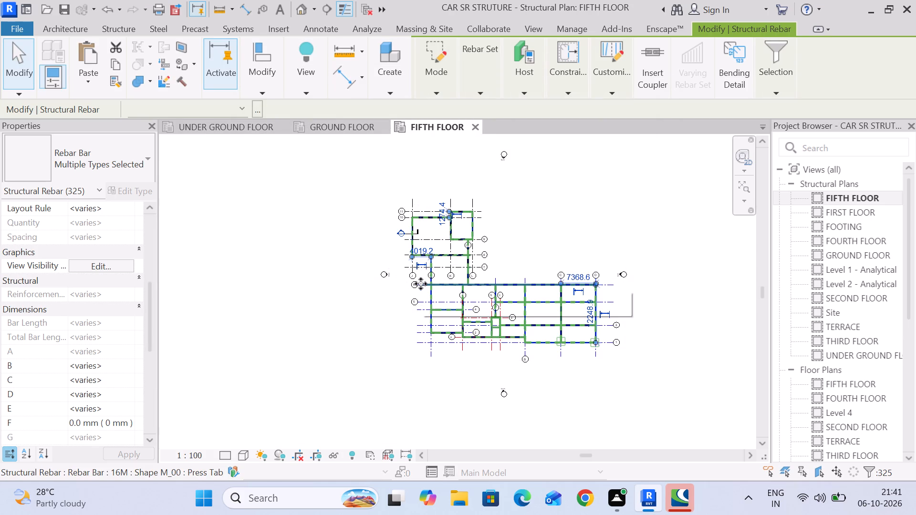
pyautogui.click(331, 295)
# Set the FIFTH FLOOR plan's detail level to Fine.
pyautogui.scroll(18, 455, 255)
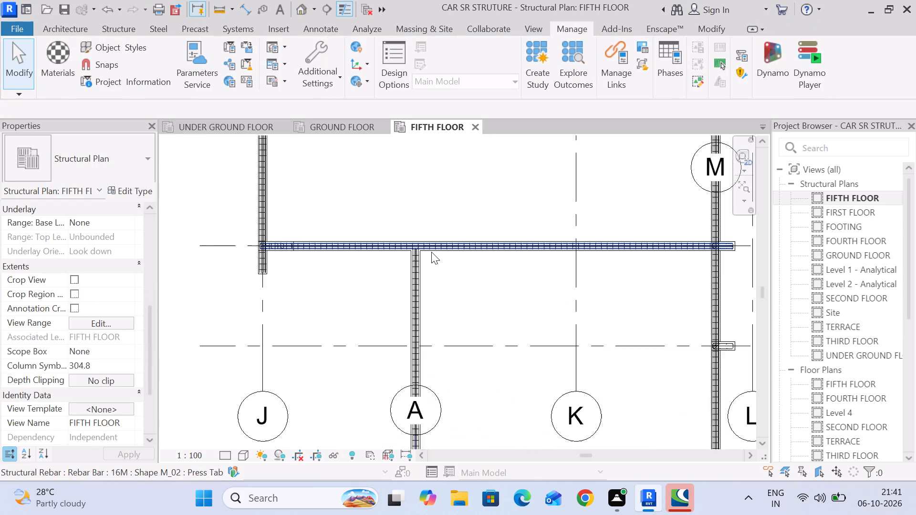
pyautogui.scroll(10, 431, 252)
pyautogui.click(219, 450)
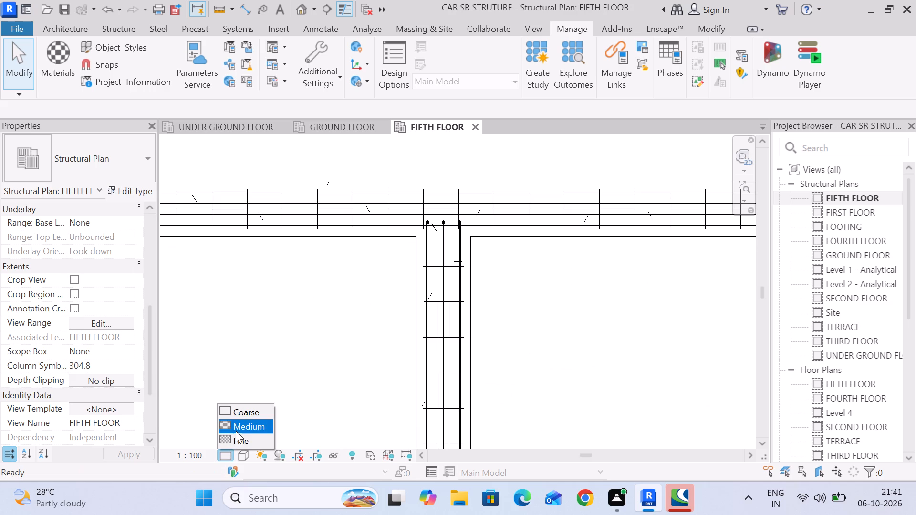
pyautogui.click(239, 442)
# Extend the grid A beam's three-bar 16M set to the far side of the grid 8 beam.
pyautogui.moveTo(289, 356); pyautogui.dragTo(234, 351, button='middle')
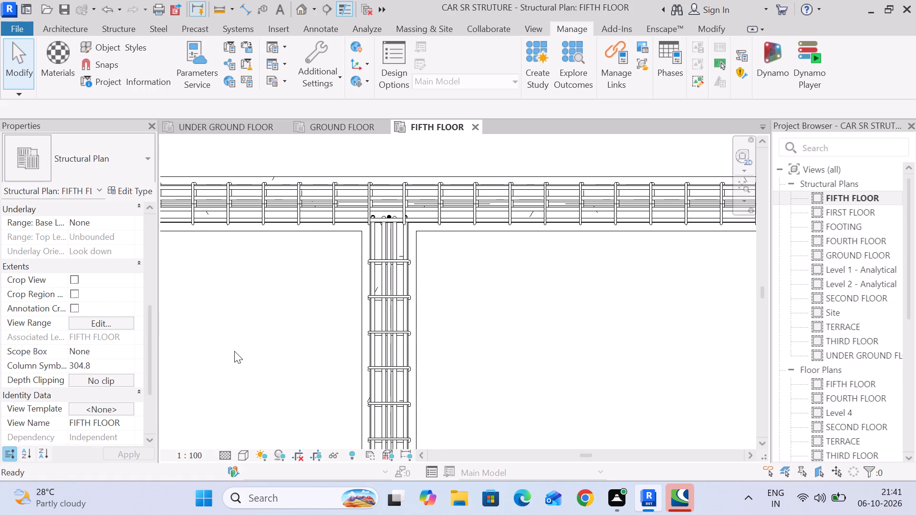
pyautogui.moveTo(464, 340); pyautogui.dragTo(439, 381, button='middle')
pyautogui.click(442, 360)
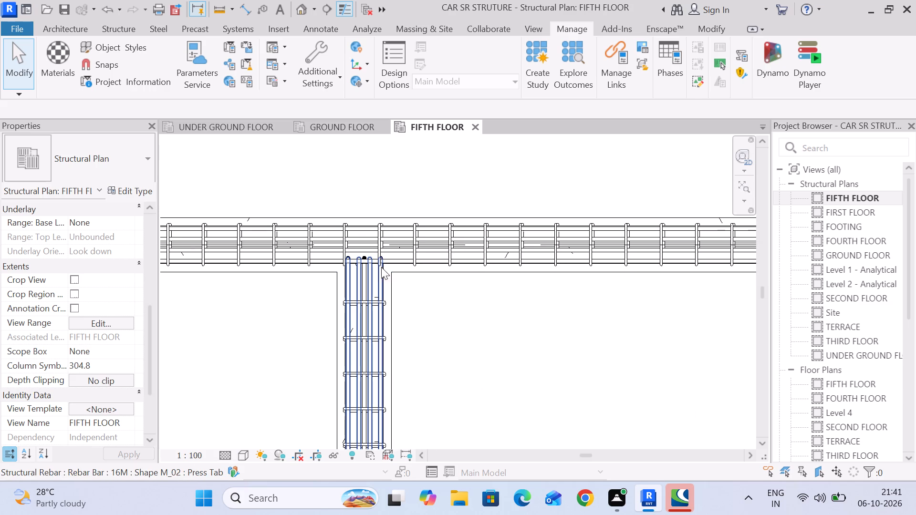
pyautogui.click(381, 279)
pyautogui.moveTo(427, 302); pyautogui.dragTo(469, 388, button='middle')
pyautogui.scroll(5, 420, 350)
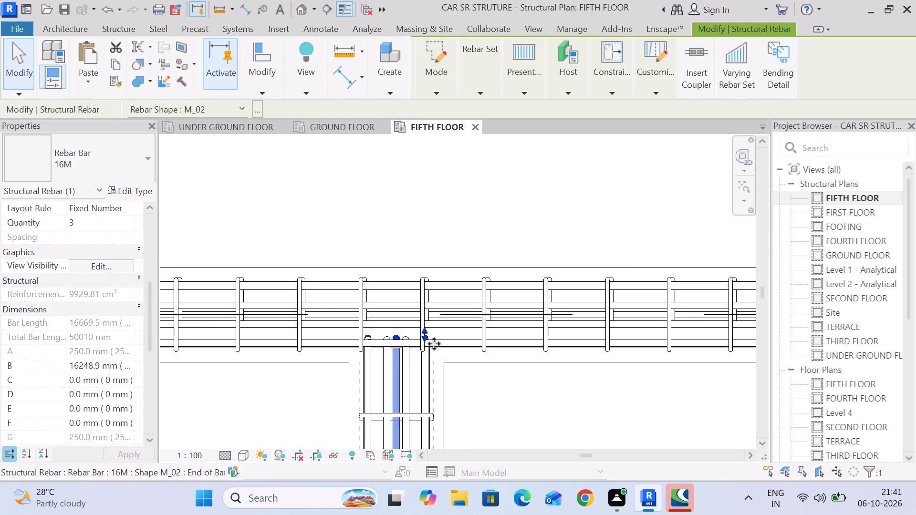
pyautogui.moveTo(425, 332); pyautogui.dragTo(432, 273)
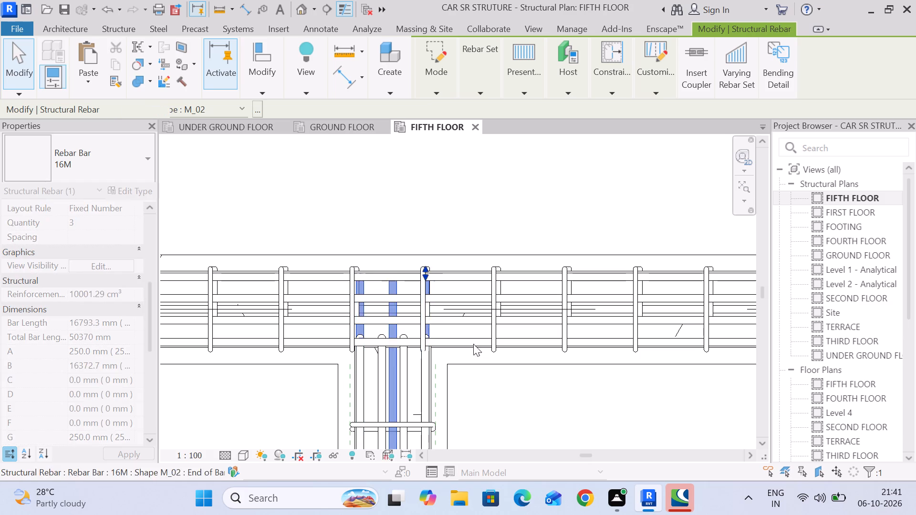
pyautogui.click(500, 389)
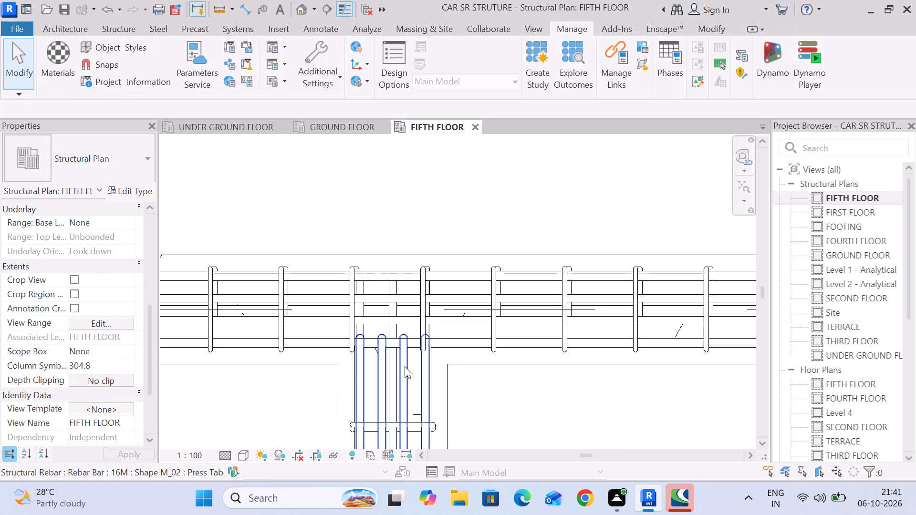
# Extend the grid A beam's four-bar 16M set to the far side of the grid 8 beam.
pyautogui.click(406, 367)
pyautogui.moveTo(424, 331); pyautogui.dragTo(433, 272)
pyautogui.click(511, 406)
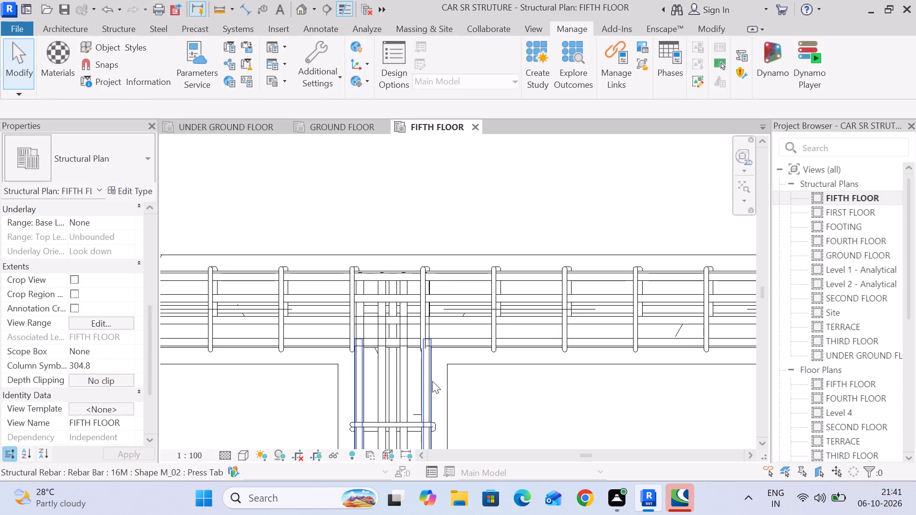
# Extend the grid A beam's two-bar 16M set to the far side of the grid 8 beam.
pyautogui.click(432, 381)
pyautogui.moveTo(427, 342); pyautogui.dragTo(435, 273)
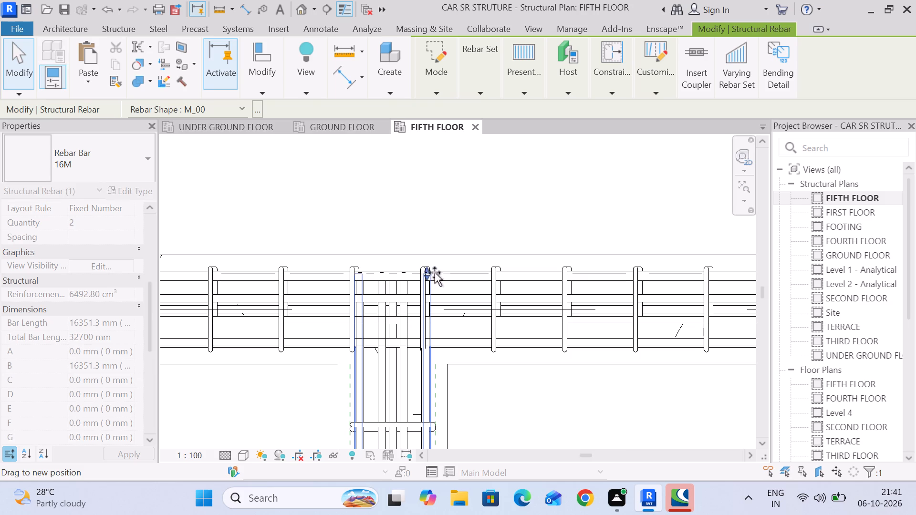
pyautogui.moveTo(435, 273); pyautogui.dragTo(435, 271)
pyautogui.scroll(-4, 438, 310)
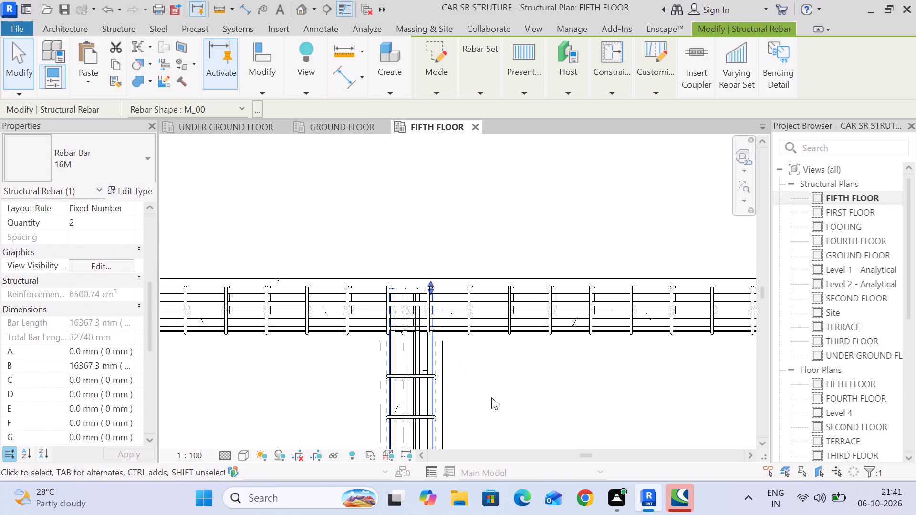
pyautogui.moveTo(493, 395); pyautogui.dragTo(464, 291, button='middle')
pyautogui.click(464, 293)
pyautogui.scroll(-4, 464, 293)
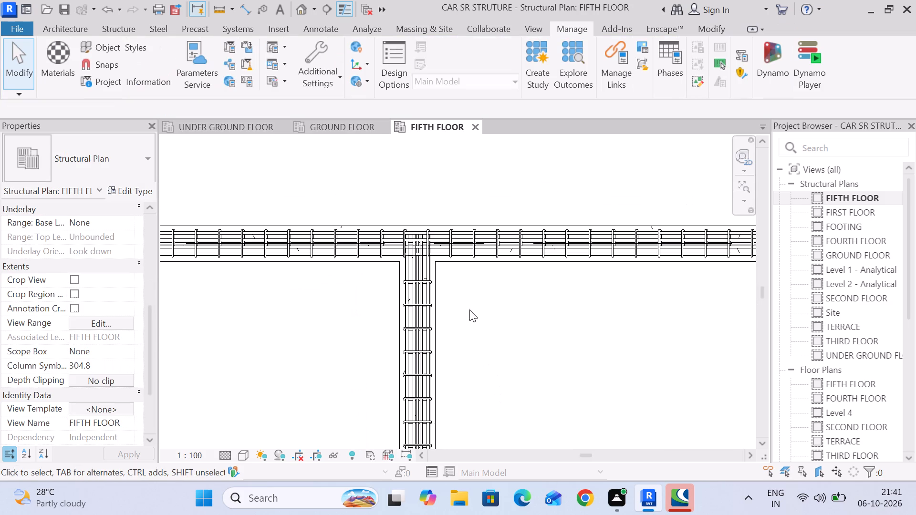
# Move the grid A beam's 10M stirrup set so its first stirrup sits at the face of the grid 8 beam.
pyautogui.scroll(-2, 413, 347)
pyautogui.moveTo(410, 347); pyautogui.dragTo(395, 296, button='middle')
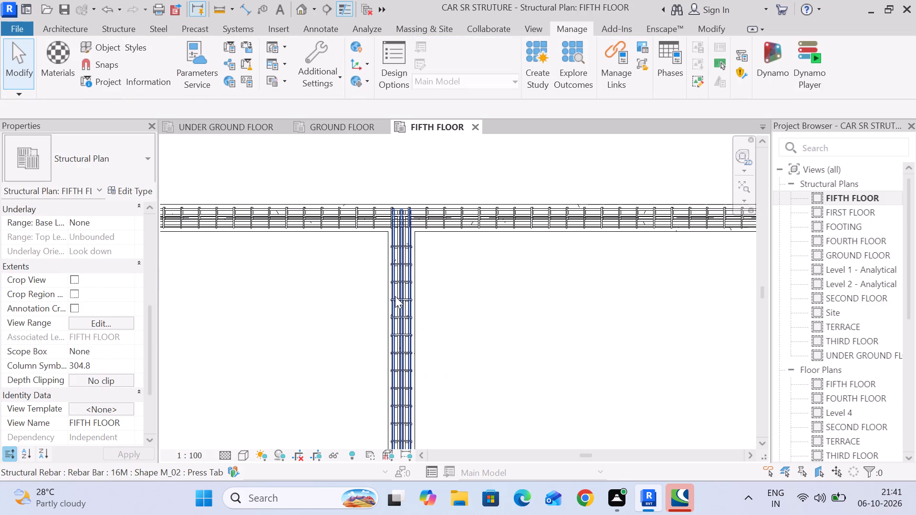
pyautogui.scroll(-7, 395, 296)
pyautogui.moveTo(413, 339); pyautogui.dragTo(456, 217, button='middle')
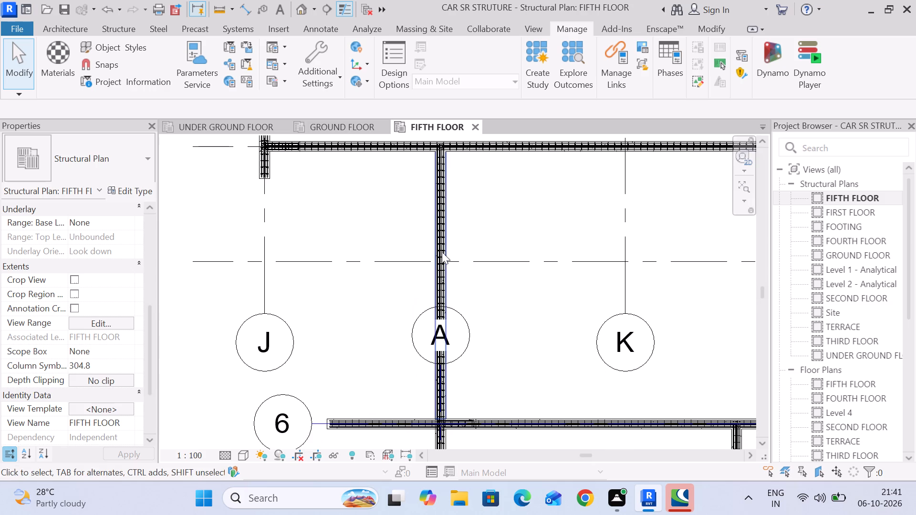
pyautogui.moveTo(438, 184); pyautogui.dragTo(432, 307, button='middle')
pyautogui.scroll(16, 432, 307)
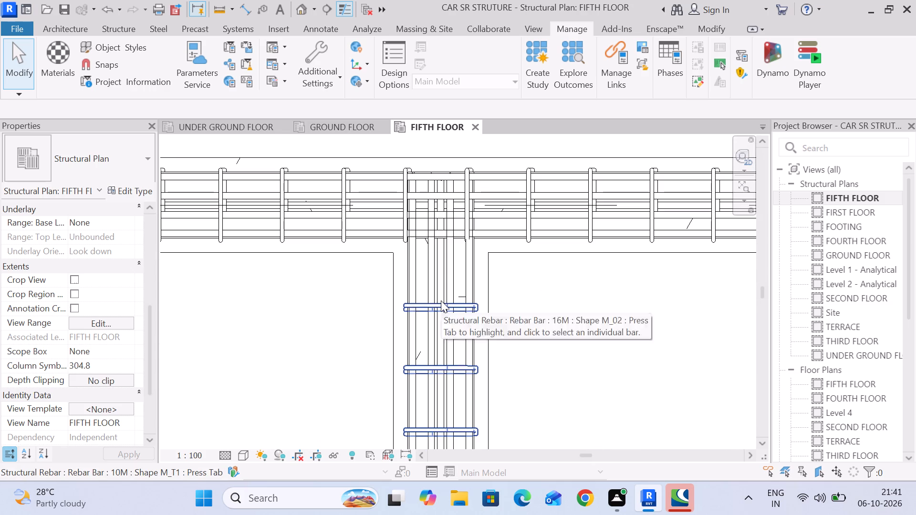
pyautogui.click(441, 300)
pyautogui.moveTo(441, 300); pyautogui.dragTo(448, 258)
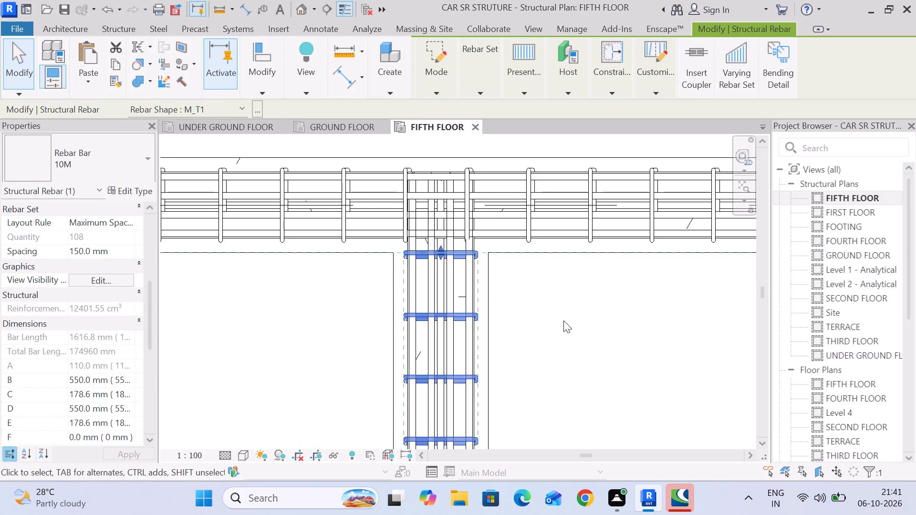
pyautogui.click(563, 320)
# Extend the grid A beam's four-bar 16M set at its opposite end to the far side of the grid 2 beam.
pyautogui.scroll(-12, 565, 321)
pyautogui.moveTo(591, 369); pyautogui.dragTo(402, 264, button='middle')
pyautogui.scroll(-6, 406, 271)
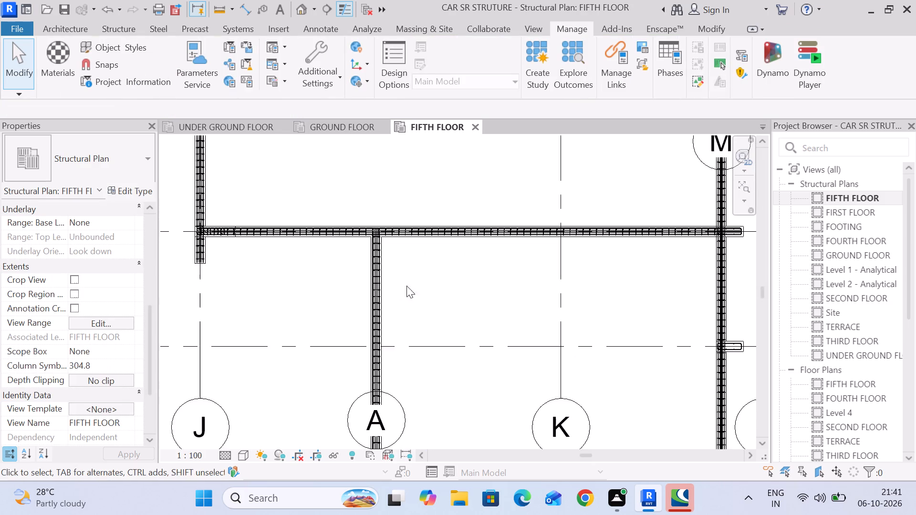
pyautogui.scroll(-6, 414, 330)
pyautogui.moveTo(421, 363); pyautogui.dragTo(445, 221, button='middle')
pyautogui.moveTo(442, 318); pyautogui.dragTo(445, 244, button='middle')
pyautogui.scroll(6, 429, 301)
pyautogui.scroll(2, 427, 351)
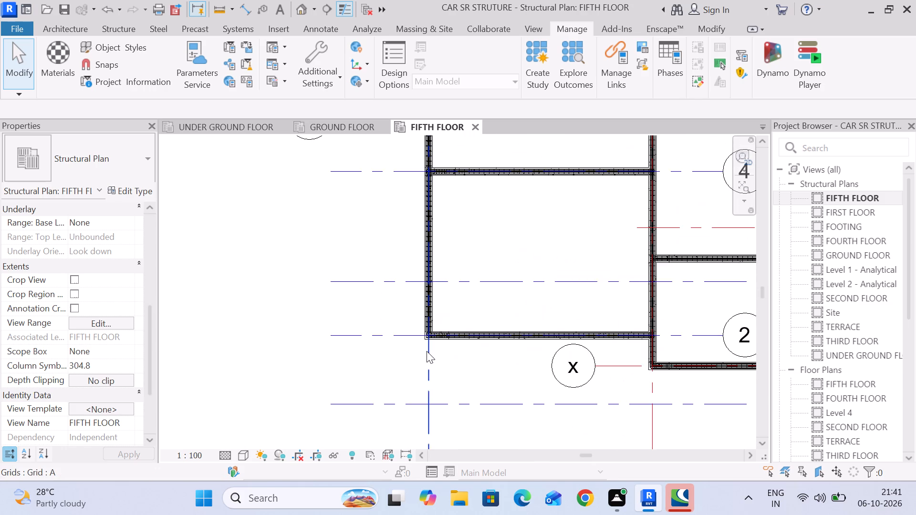
pyautogui.scroll(10, 427, 351)
pyautogui.scroll(7, 461, 253)
pyautogui.moveTo(506, 264); pyautogui.dragTo(515, 218, button='middle')
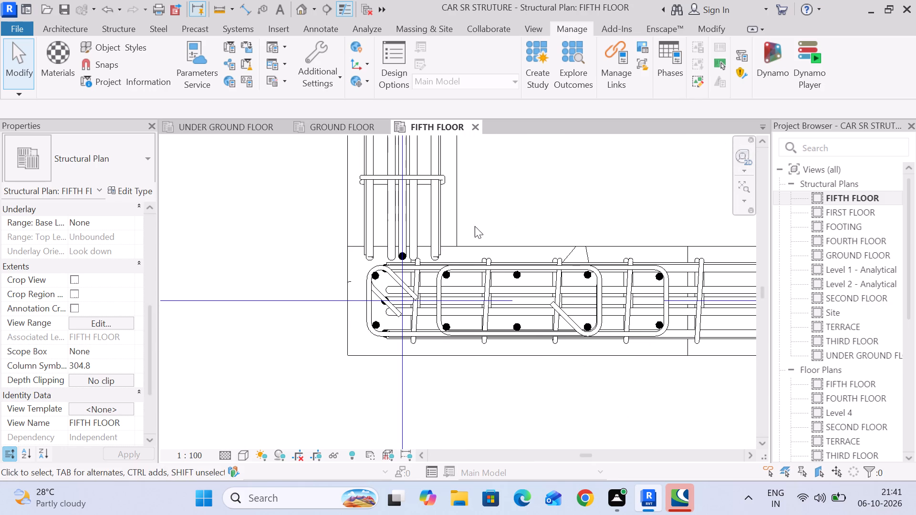
pyautogui.click(445, 229)
pyautogui.moveTo(433, 255); pyautogui.dragTo(441, 313)
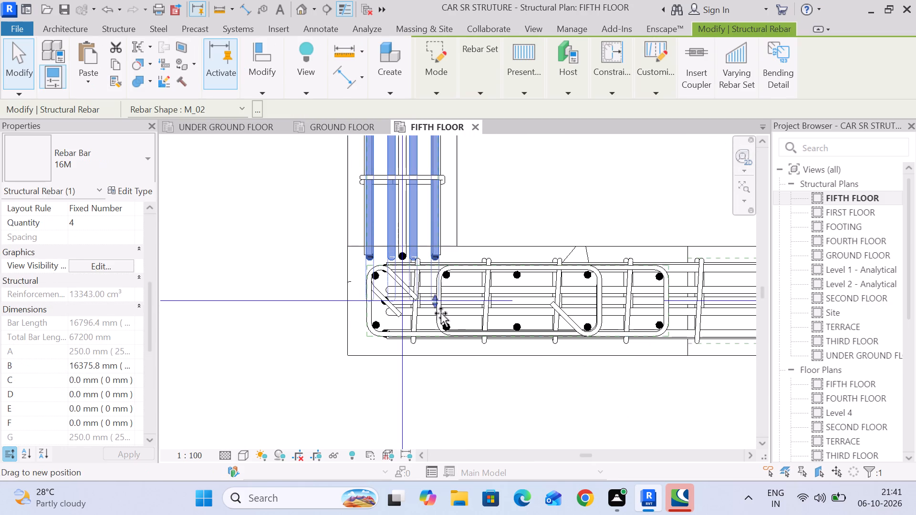
pyautogui.moveTo(441, 313); pyautogui.dragTo(445, 333)
pyautogui.click(535, 190)
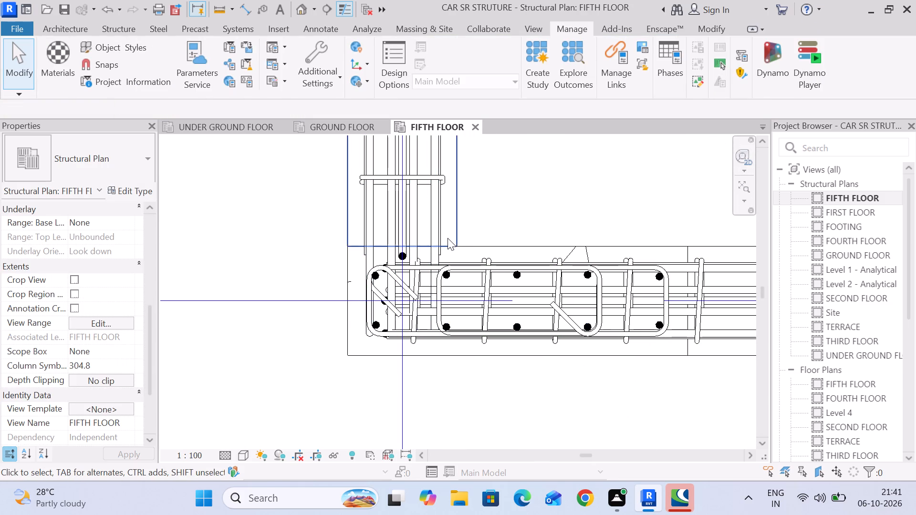
# Extend the grid A beam's two-bar 16M set to the far side of the grid 2 beam.
pyautogui.click(446, 238)
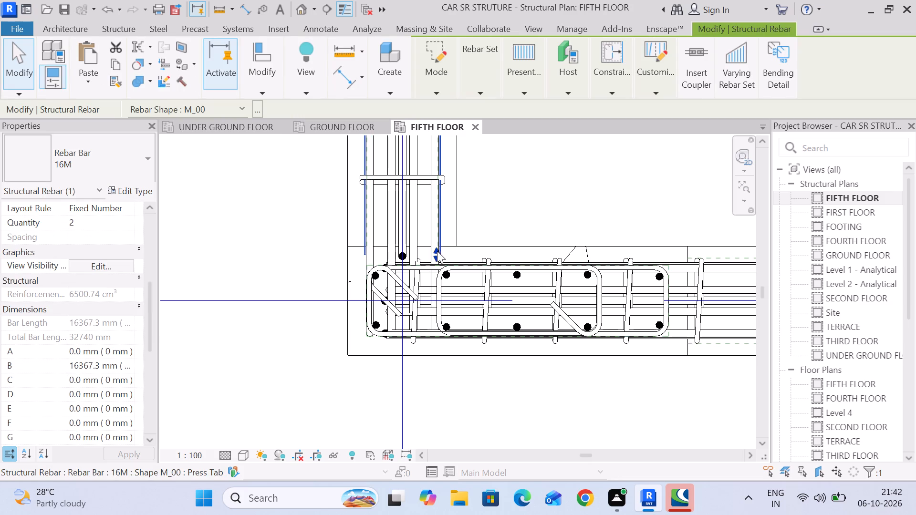
pyautogui.moveTo(435, 251); pyautogui.dragTo(447, 331)
pyautogui.click(511, 203)
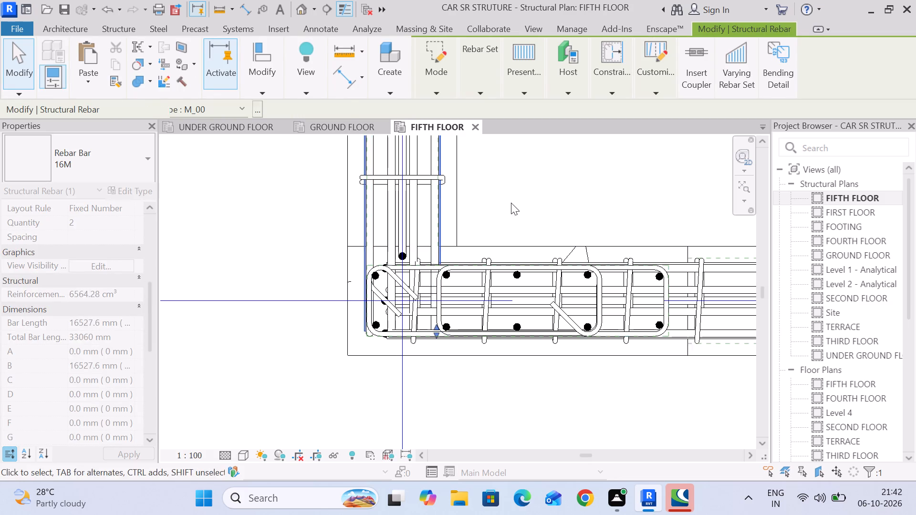
# Extend the grid A beam's three-bar 16M set to the far side of the grid 2 beam.
pyautogui.click(440, 223)
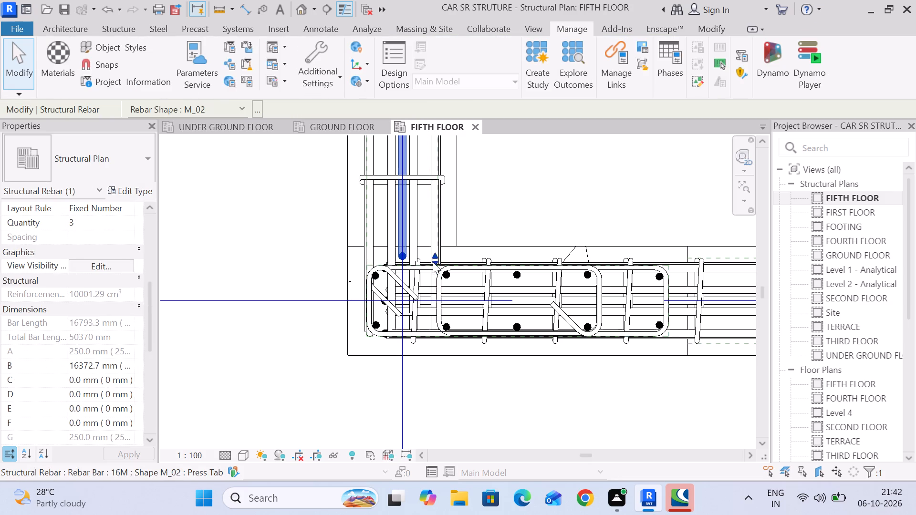
pyautogui.moveTo(432, 262); pyautogui.dragTo(450, 335)
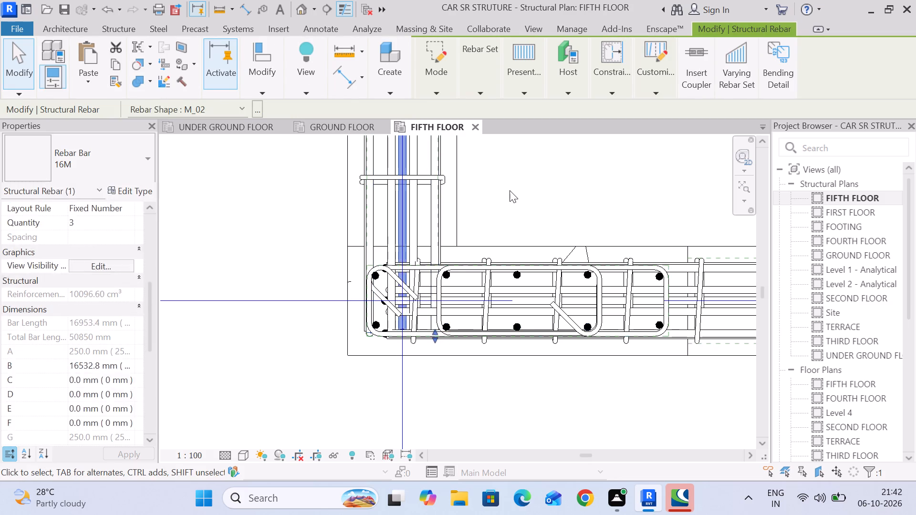
pyautogui.click(510, 190)
# Close the FIFTH FLOOR structural plan view.
pyautogui.scroll(-13, 511, 195)
pyautogui.moveTo(506, 197); pyautogui.dragTo(420, 216, button='middle')
pyautogui.scroll(-10, 420, 216)
pyautogui.moveTo(439, 185); pyautogui.dragTo(437, 188, button='middle')
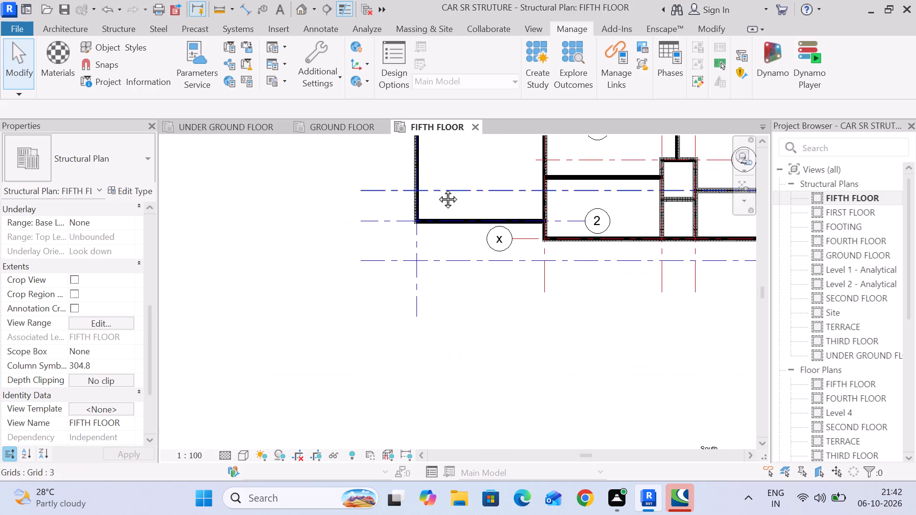
pyautogui.moveTo(437, 188); pyautogui.dragTo(393, 283, button='middle')
pyautogui.scroll(-5, 407, 274)
pyautogui.moveTo(404, 274); pyautogui.dragTo(379, 278, button='middle')
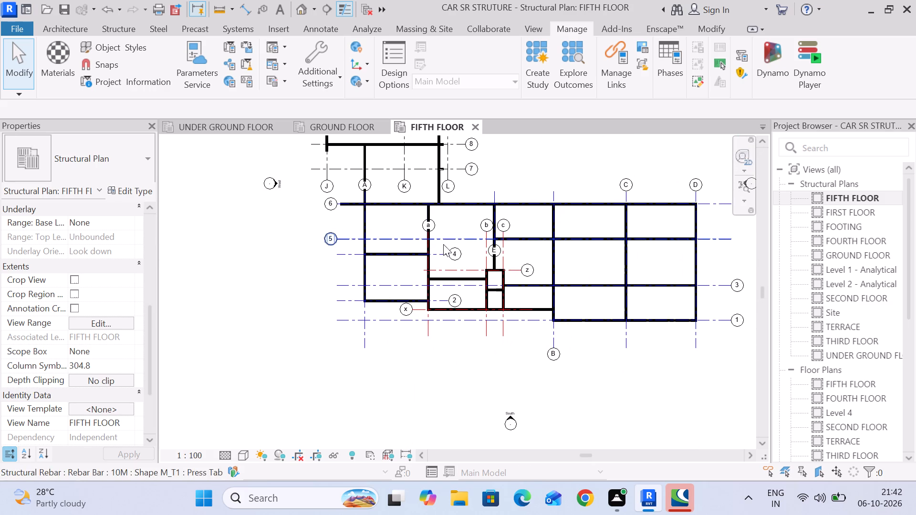
pyautogui.moveTo(492, 190); pyautogui.dragTo(459, 273, button='middle')
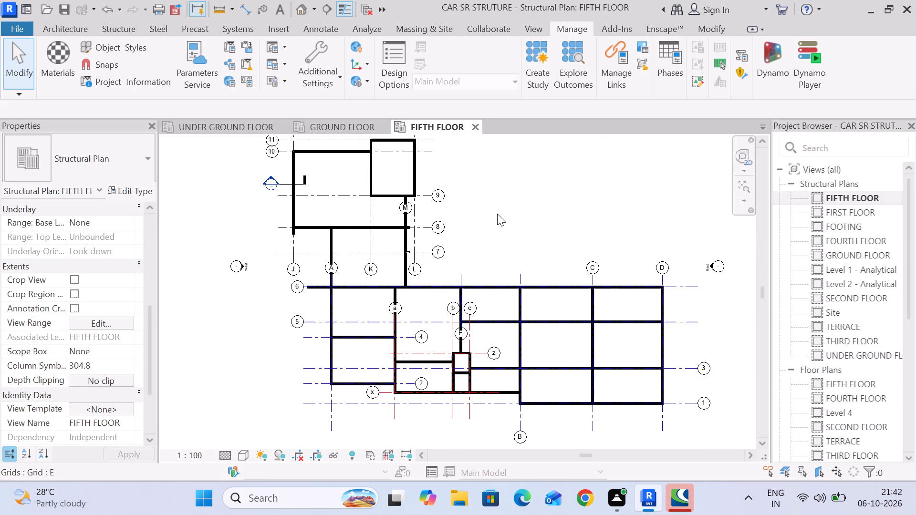
pyautogui.moveTo(494, 218); pyautogui.dragTo(487, 239, button='middle')
pyautogui.click(472, 125)
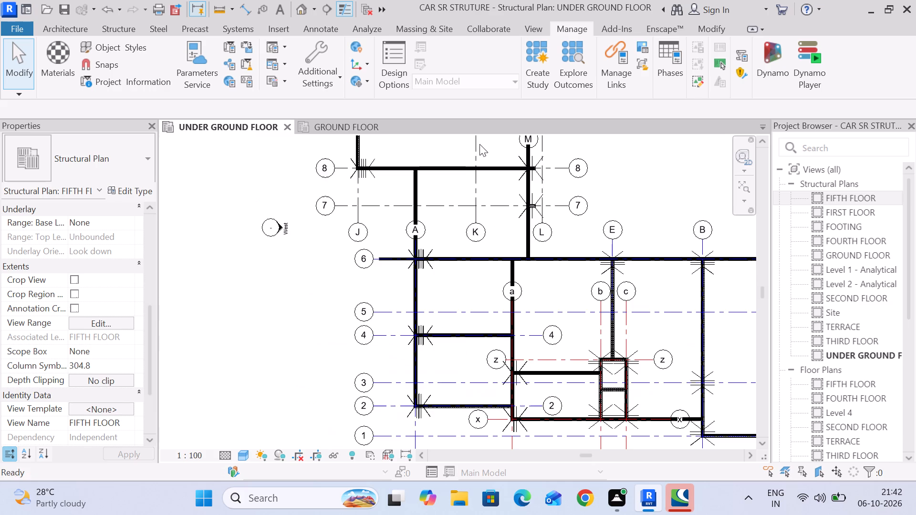
# Switch to the GROUND FLOOR structural plan at the open bays between grids 6 and 4.
pyautogui.scroll(-4, 291, 245)
pyautogui.moveTo(329, 276); pyautogui.dragTo(263, 295, button='middle')
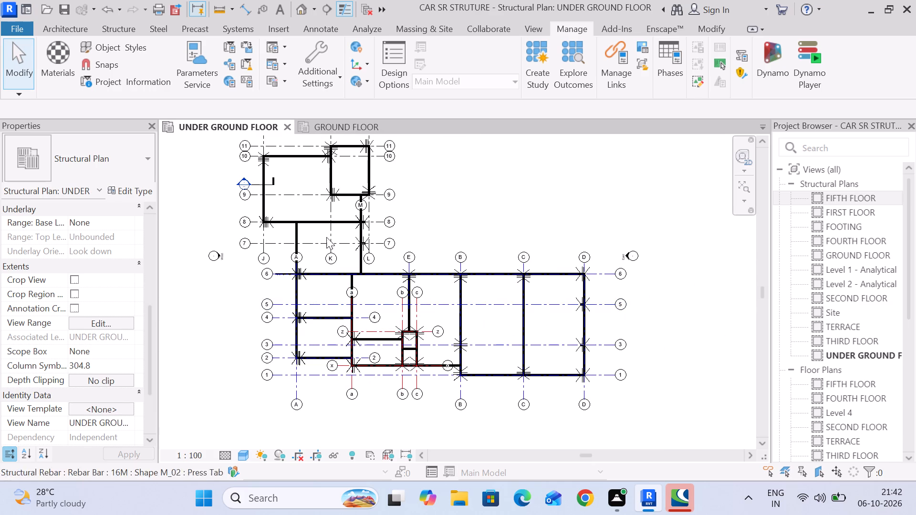
pyautogui.click(330, 125)
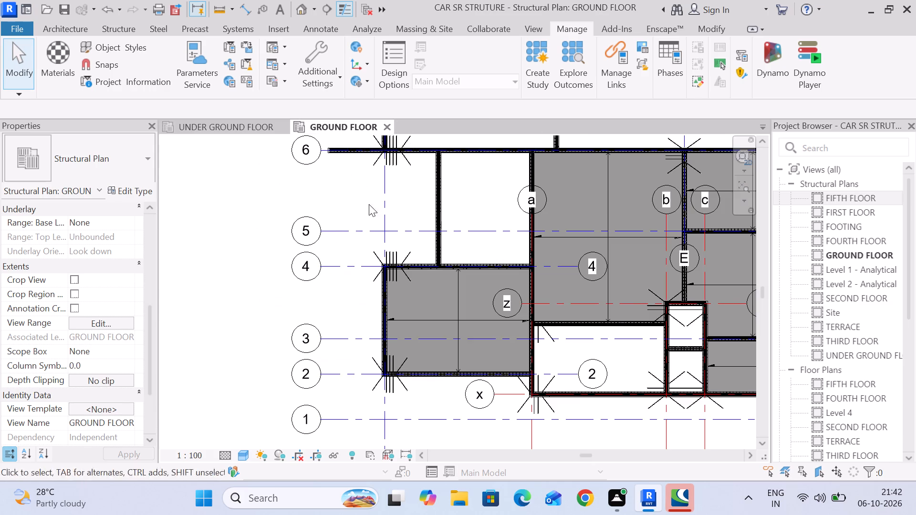
pyautogui.moveTo(448, 233); pyautogui.dragTo(389, 280, button='middle')
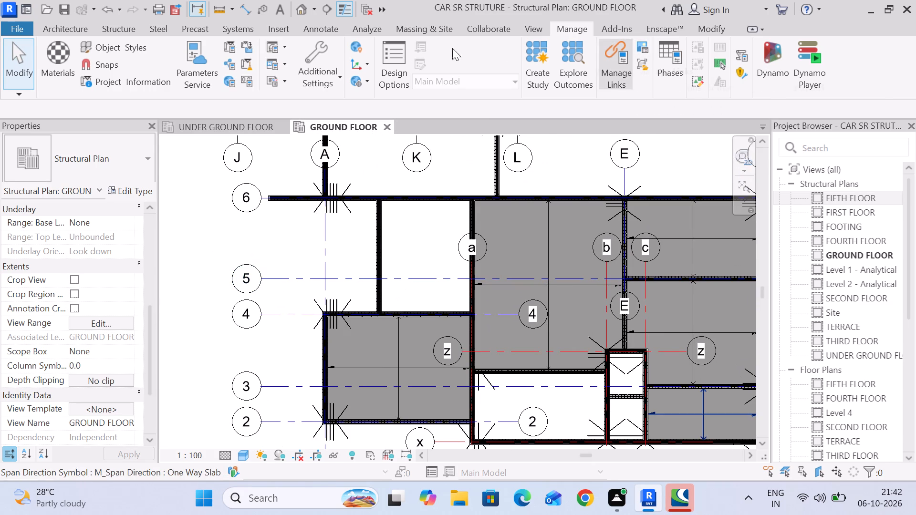
# Create a rectangular slab f1 structural floor in the bay between grids 6 and 4, from the intermediate beam to the grid a beam.
pyautogui.click(65, 35)
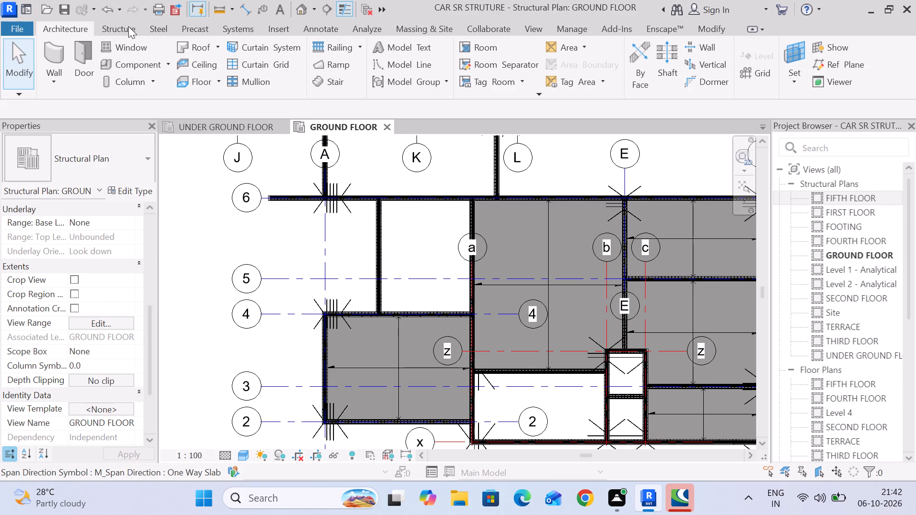
pyautogui.click(125, 23)
pyautogui.click(112, 81)
pyautogui.click(112, 81)
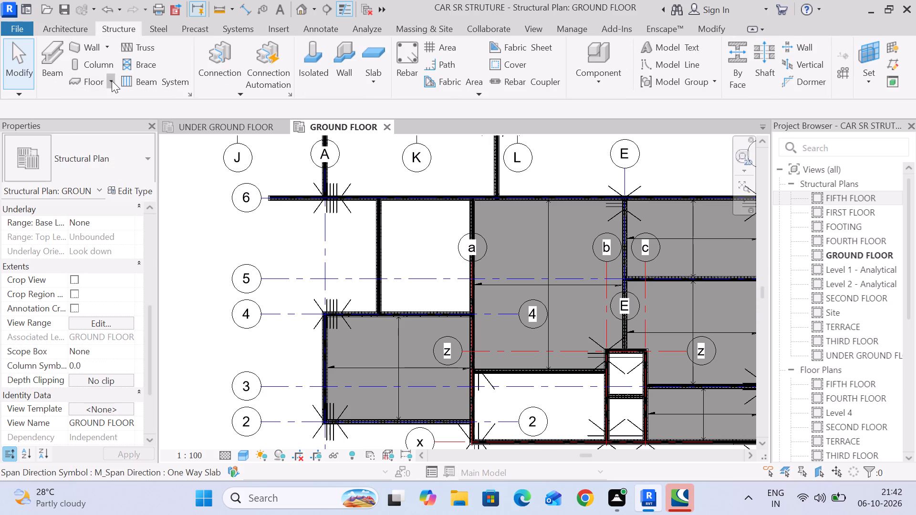
pyautogui.click(99, 82)
pyautogui.click(717, 48)
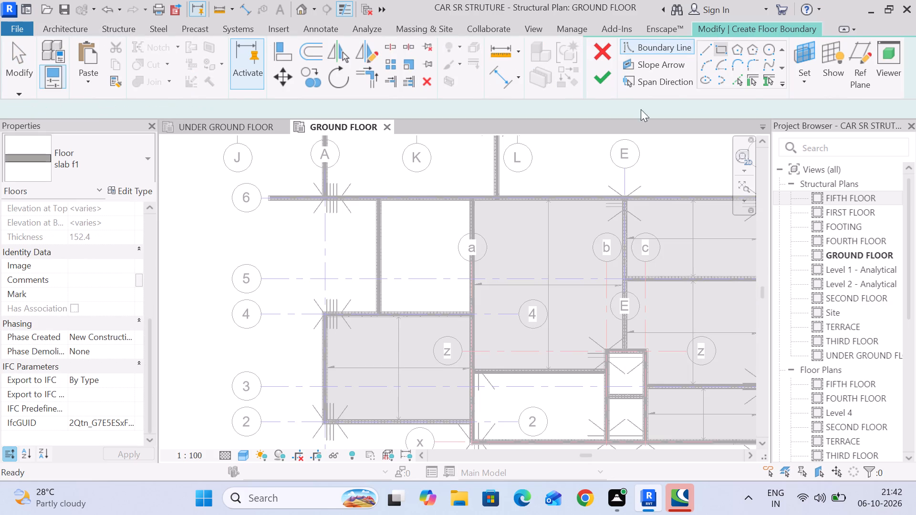
pyautogui.scroll(19, 390, 209)
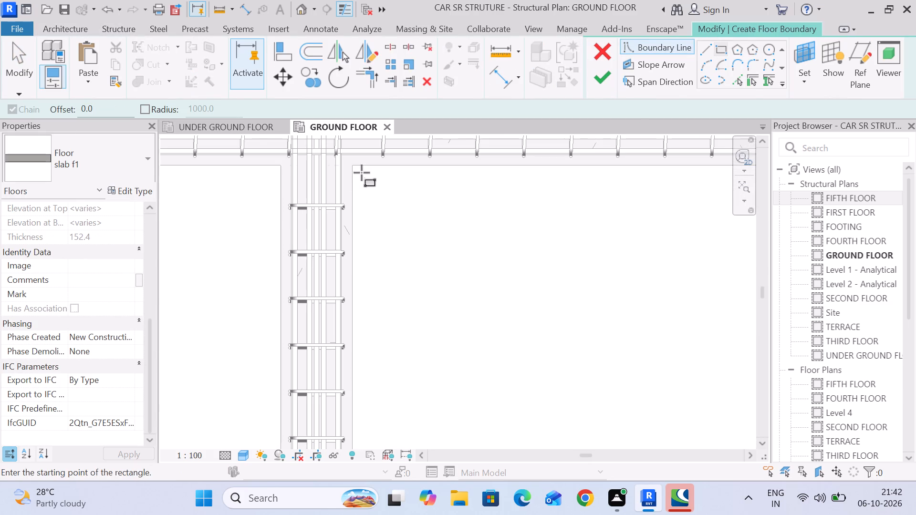
pyautogui.click(354, 166)
pyautogui.scroll(-7, 434, 283)
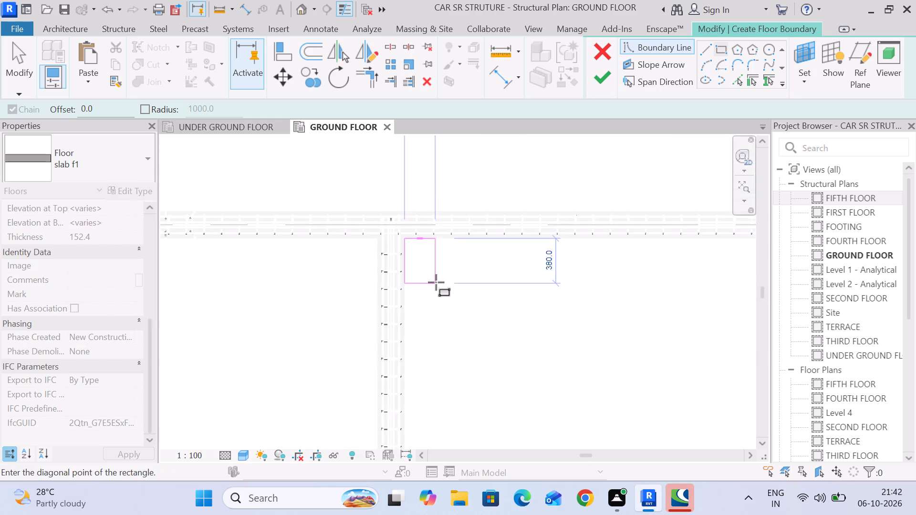
pyautogui.moveTo(436, 282); pyautogui.dragTo(276, 243, button='middle')
pyautogui.scroll(-5, 280, 245)
pyautogui.moveTo(397, 359); pyautogui.dragTo(366, 234, button='middle')
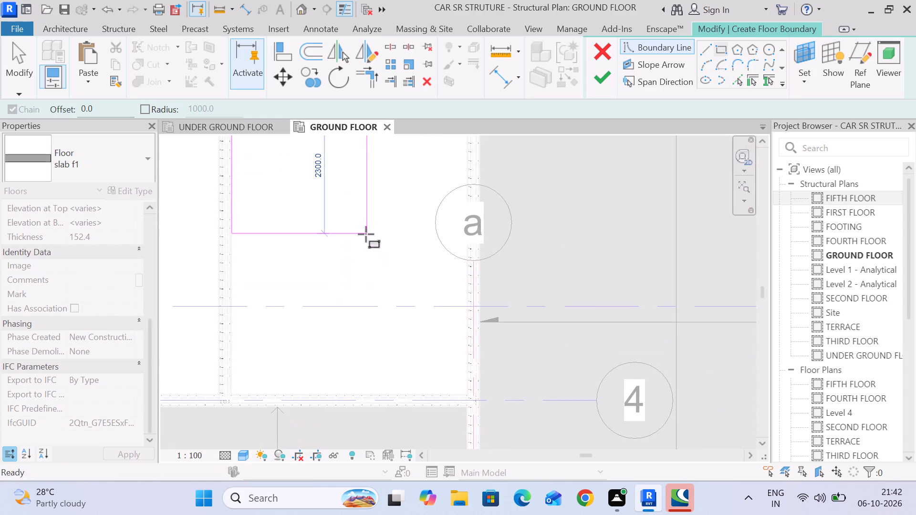
pyautogui.moveTo(409, 320); pyautogui.dragTo(399, 216, button='middle')
pyautogui.scroll(12, 450, 278)
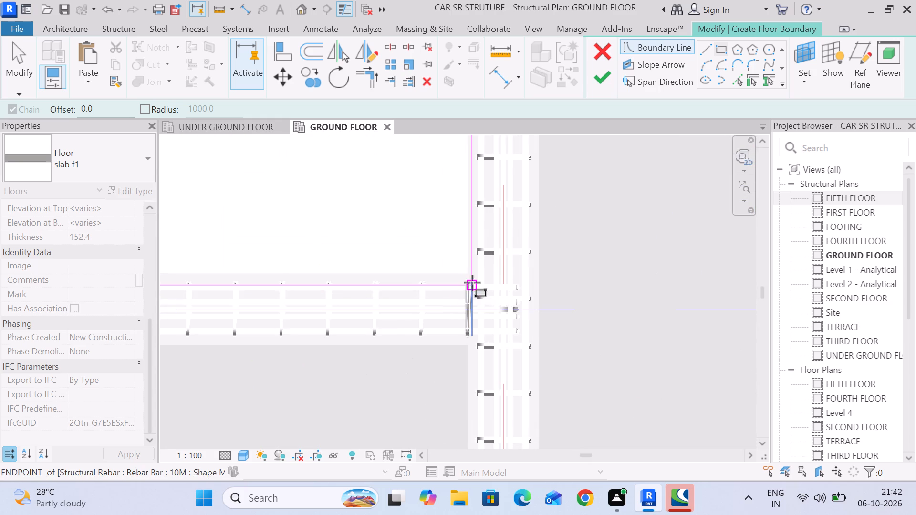
pyautogui.click(467, 273)
pyautogui.scroll(-14, 468, 272)
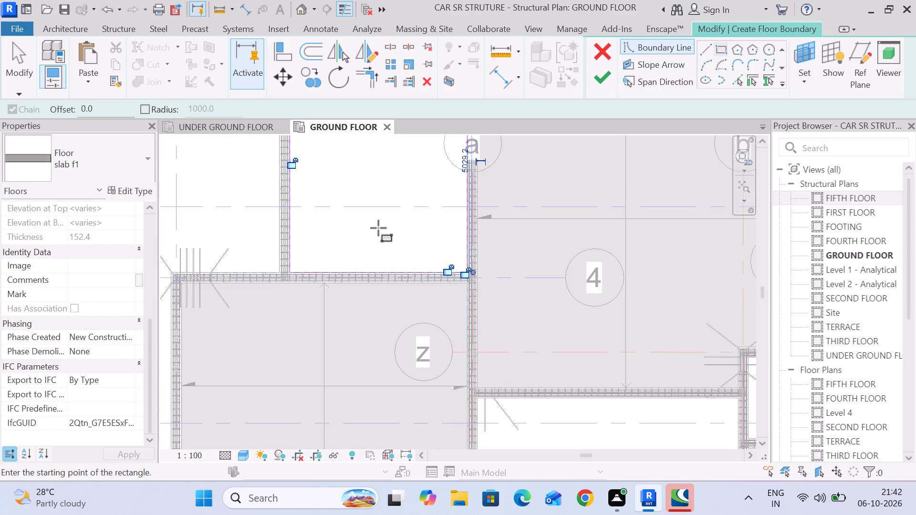
pyautogui.moveTo(379, 228); pyautogui.dragTo(380, 324, button='middle')
pyautogui.scroll(-6, 492, 217)
pyautogui.click(595, 81)
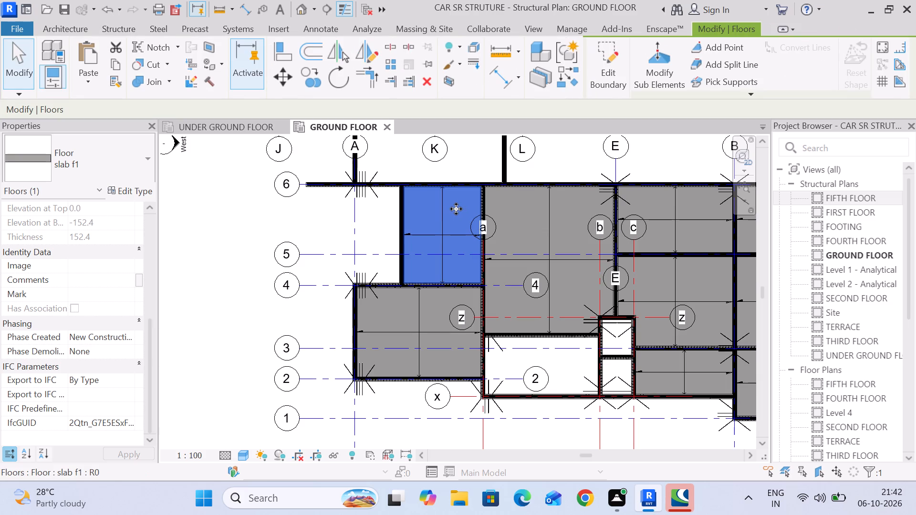
# Create a rectangular slab f1 structural floor in the bay between grids 8 and 6, from the grid A beam to the grid M beam.
pyautogui.moveTo(456, 209); pyautogui.dragTo(411, 199, button='middle')
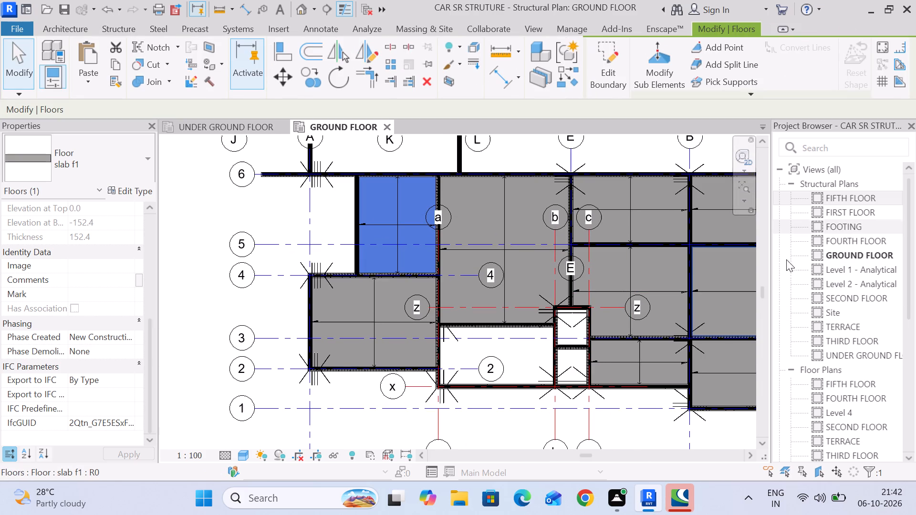
pyautogui.moveTo(495, 267); pyautogui.dragTo(608, 468, button='middle')
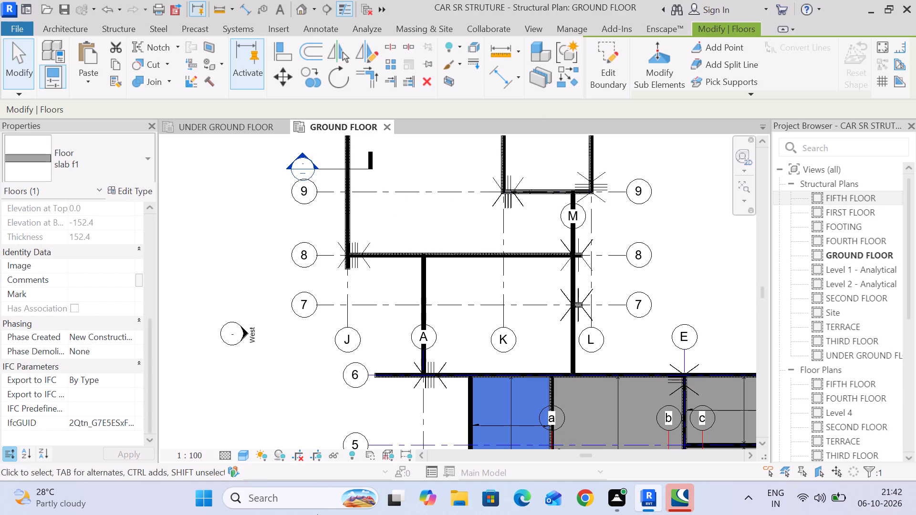
pyautogui.click(117, 29)
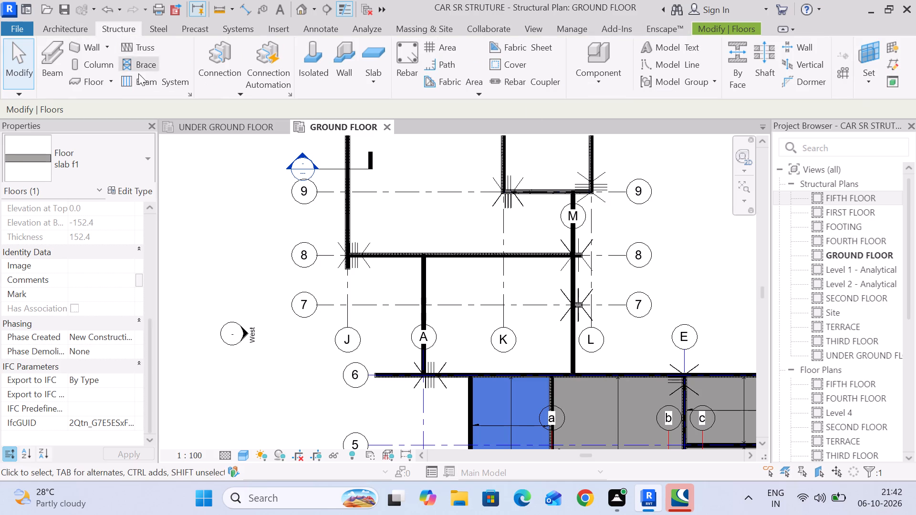
pyautogui.click(89, 79)
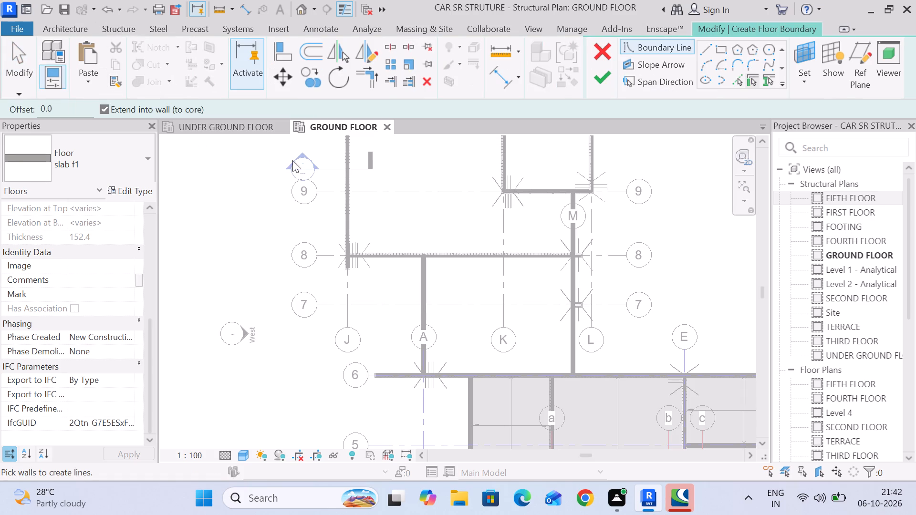
pyautogui.moveTo(448, 252); pyautogui.dragTo(365, 175, button='middle')
pyautogui.click(725, 48)
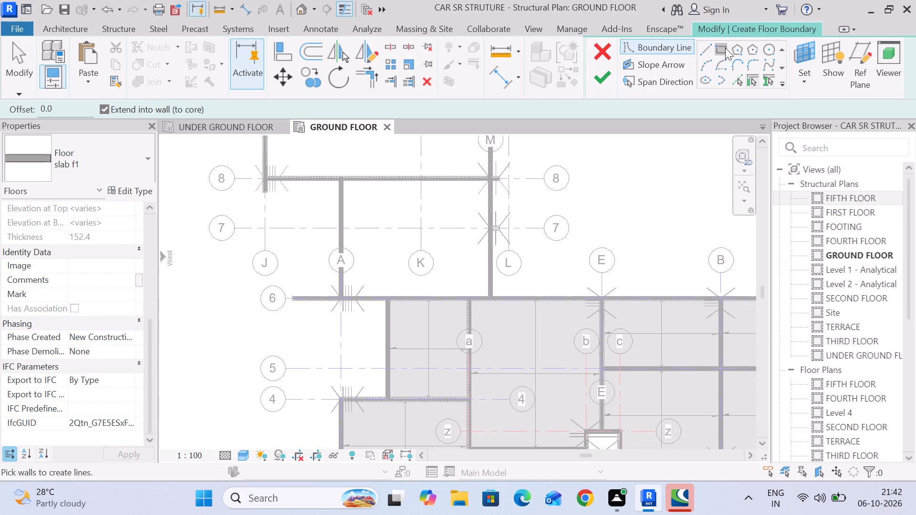
pyautogui.scroll(10, 355, 185)
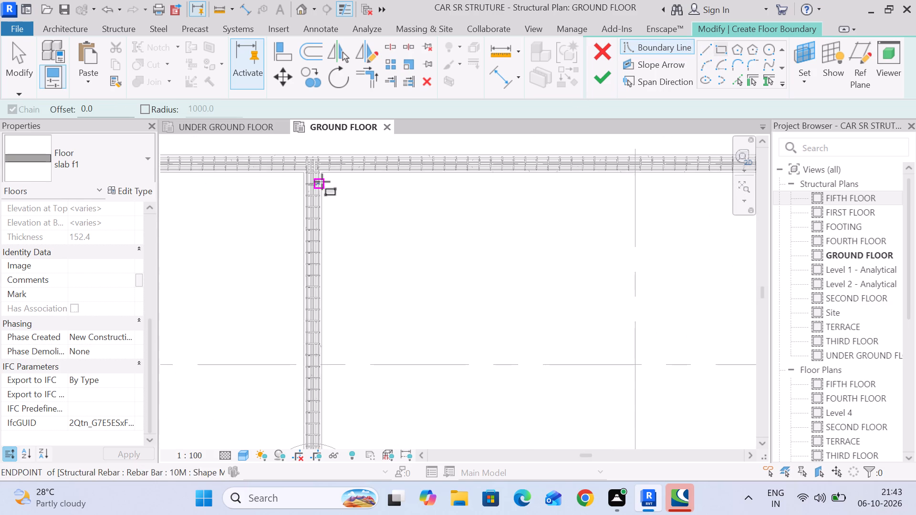
pyautogui.scroll(12, 324, 177)
pyautogui.click(311, 155)
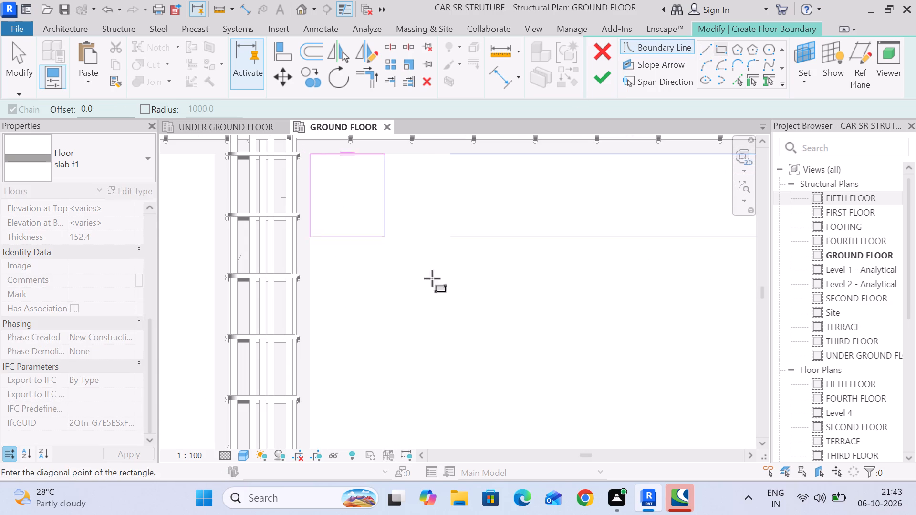
pyautogui.scroll(-7, 458, 292)
pyautogui.moveTo(461, 294); pyautogui.dragTo(320, 246, button='middle')
pyautogui.scroll(-6, 326, 251)
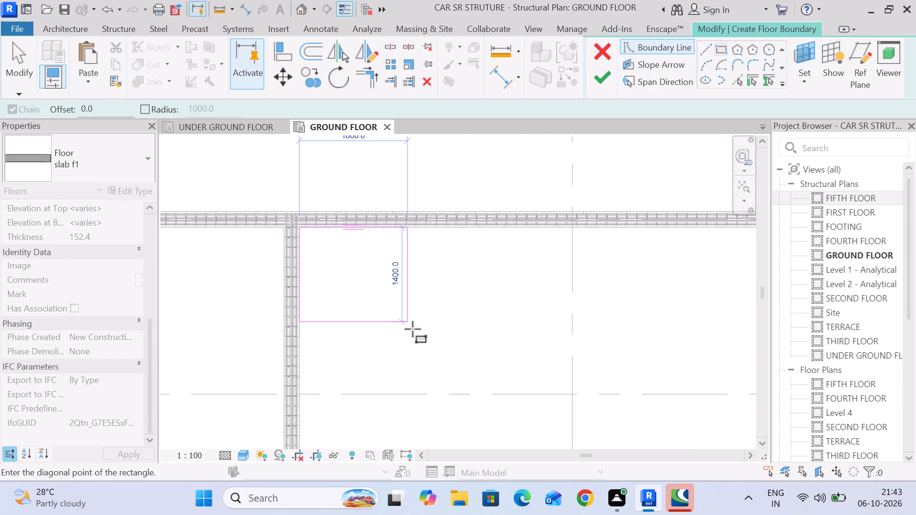
pyautogui.scroll(-5, 416, 330)
pyautogui.moveTo(415, 334); pyautogui.dragTo(373, 253, button='middle')
pyautogui.moveTo(536, 374); pyautogui.dragTo(495, 319, button='middle')
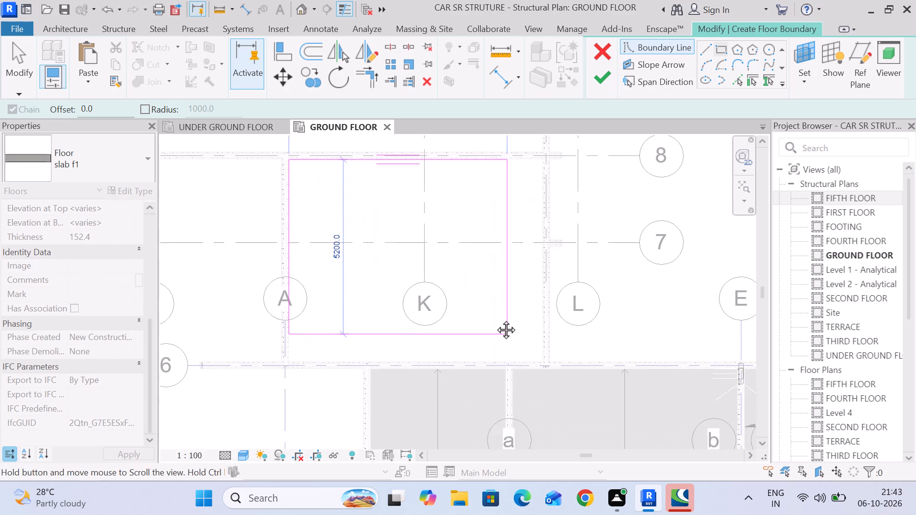
pyautogui.moveTo(495, 319); pyautogui.dragTo(495, 319, button='middle')
pyautogui.scroll(11, 524, 350)
pyautogui.scroll(6, 523, 306)
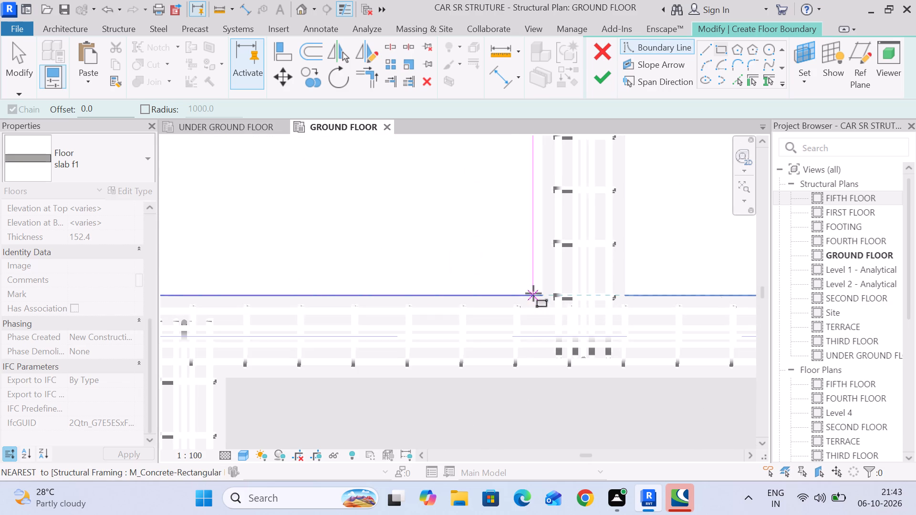
pyautogui.click(544, 293)
pyautogui.scroll(-15, 446, 242)
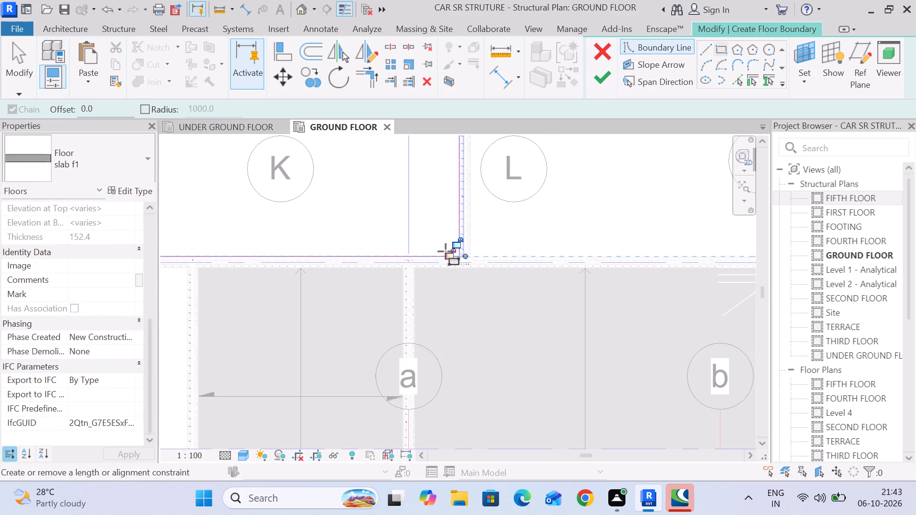
pyautogui.moveTo(443, 245); pyautogui.dragTo(571, 431, button='middle')
pyautogui.scroll(-6, 516, 359)
pyautogui.moveTo(514, 358); pyautogui.dragTo(499, 292, button='middle')
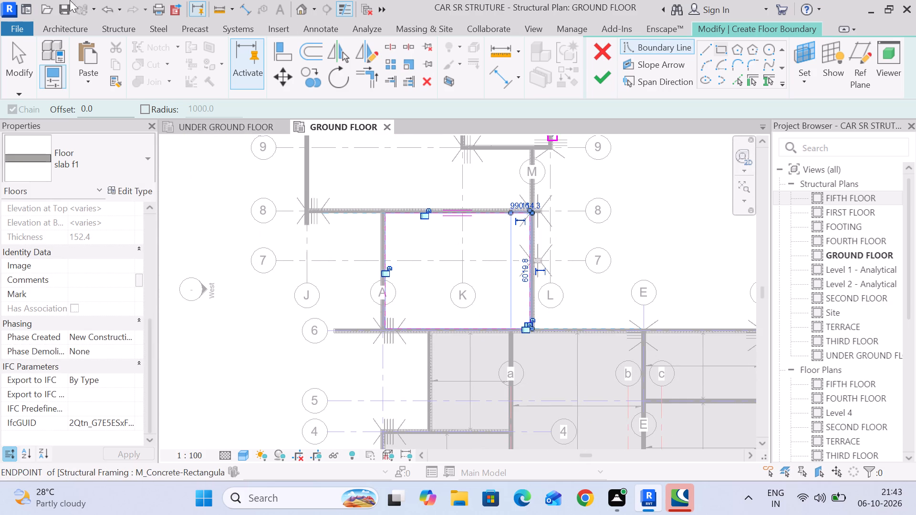
pyautogui.click(17, 65)
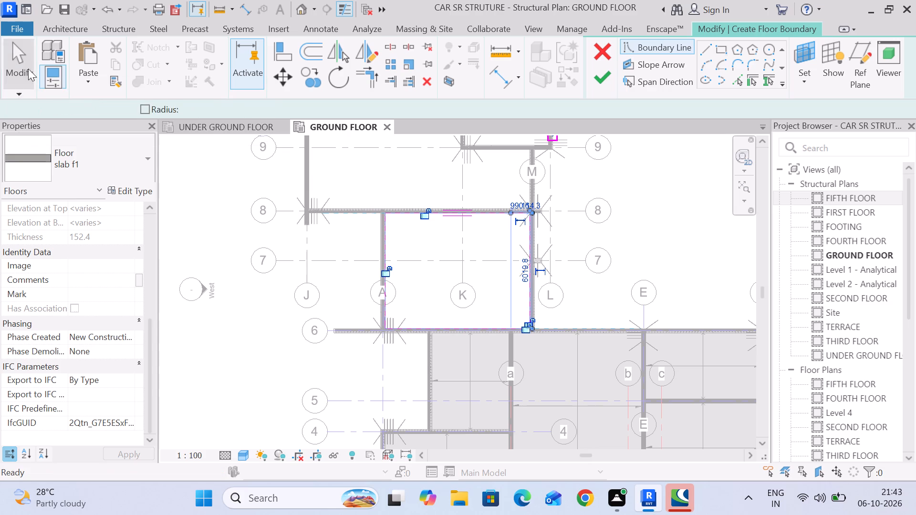
pyautogui.click(590, 76)
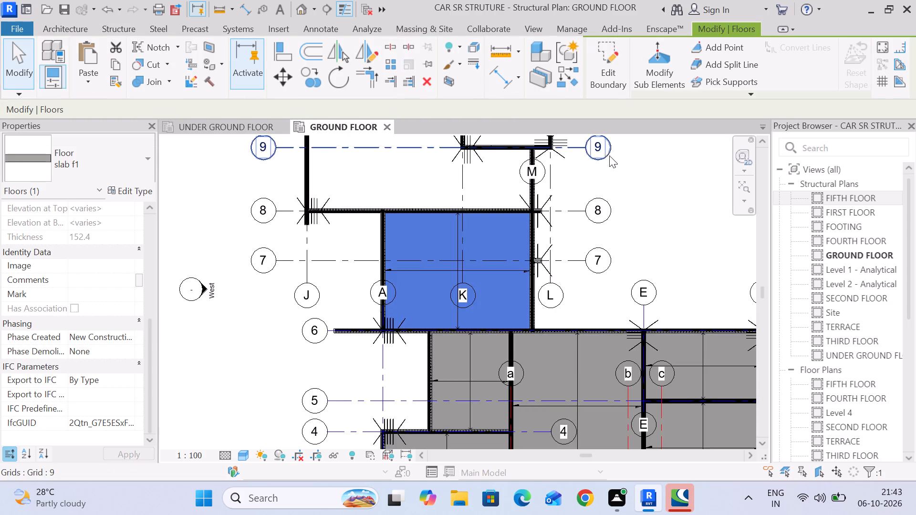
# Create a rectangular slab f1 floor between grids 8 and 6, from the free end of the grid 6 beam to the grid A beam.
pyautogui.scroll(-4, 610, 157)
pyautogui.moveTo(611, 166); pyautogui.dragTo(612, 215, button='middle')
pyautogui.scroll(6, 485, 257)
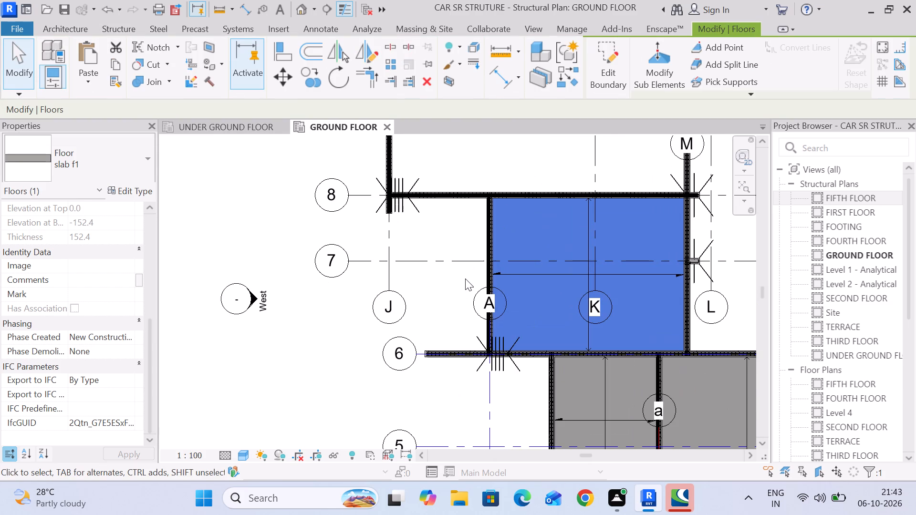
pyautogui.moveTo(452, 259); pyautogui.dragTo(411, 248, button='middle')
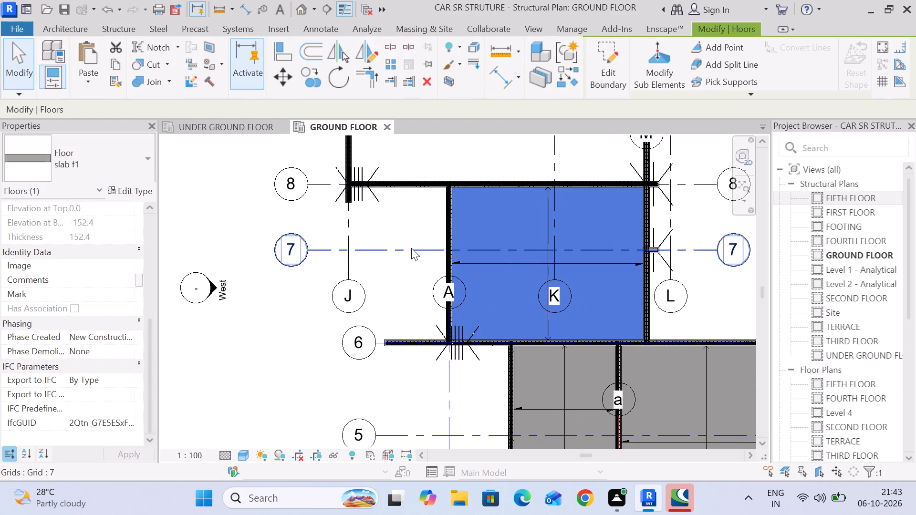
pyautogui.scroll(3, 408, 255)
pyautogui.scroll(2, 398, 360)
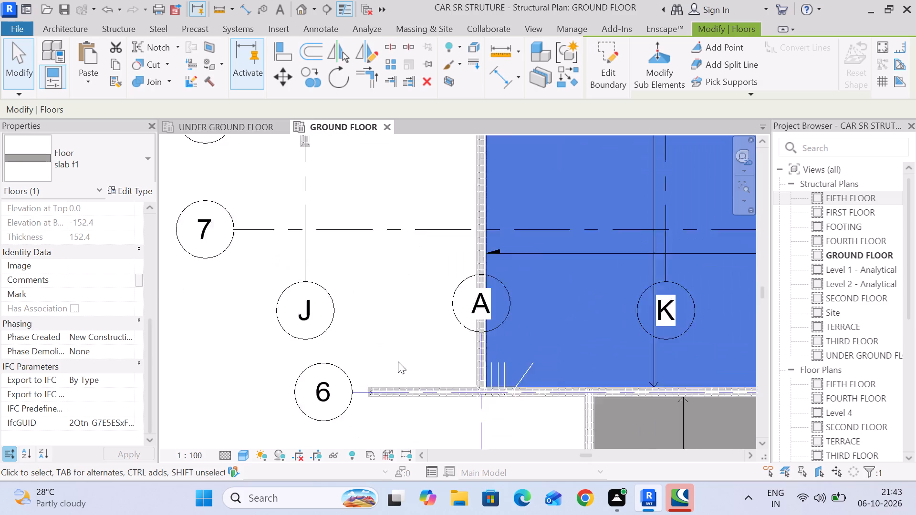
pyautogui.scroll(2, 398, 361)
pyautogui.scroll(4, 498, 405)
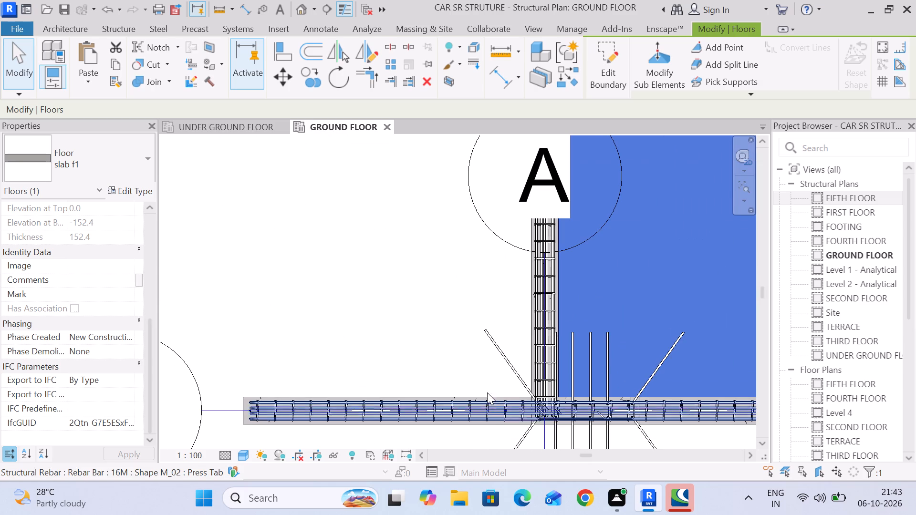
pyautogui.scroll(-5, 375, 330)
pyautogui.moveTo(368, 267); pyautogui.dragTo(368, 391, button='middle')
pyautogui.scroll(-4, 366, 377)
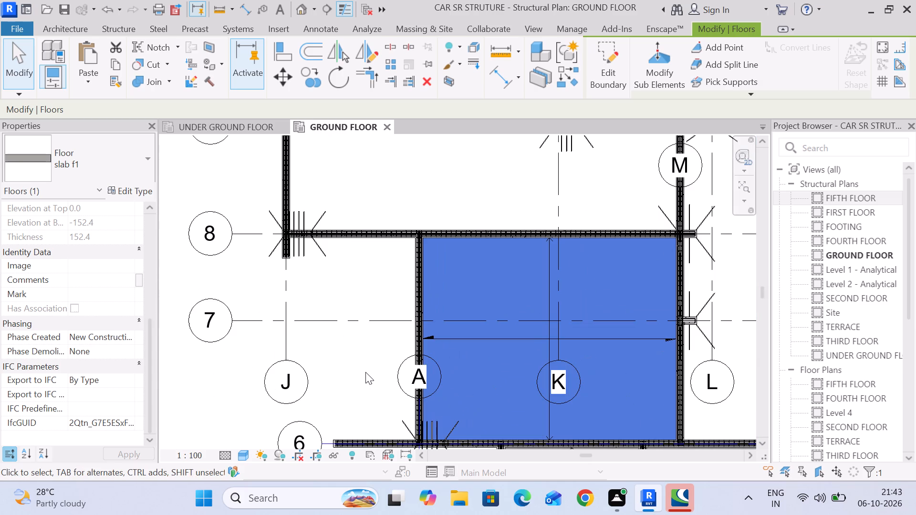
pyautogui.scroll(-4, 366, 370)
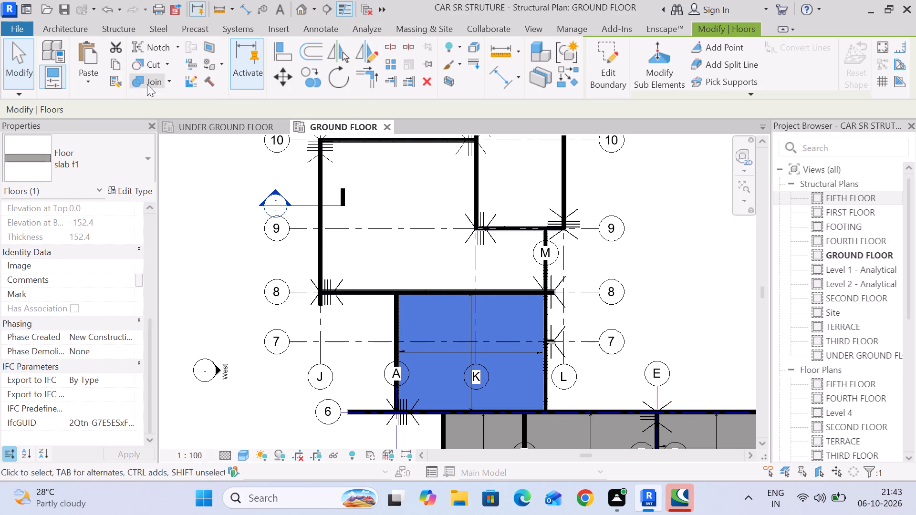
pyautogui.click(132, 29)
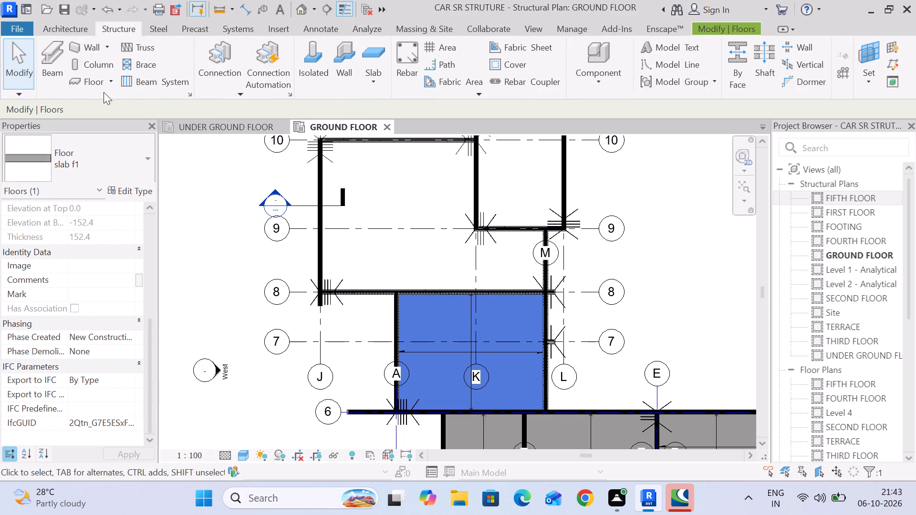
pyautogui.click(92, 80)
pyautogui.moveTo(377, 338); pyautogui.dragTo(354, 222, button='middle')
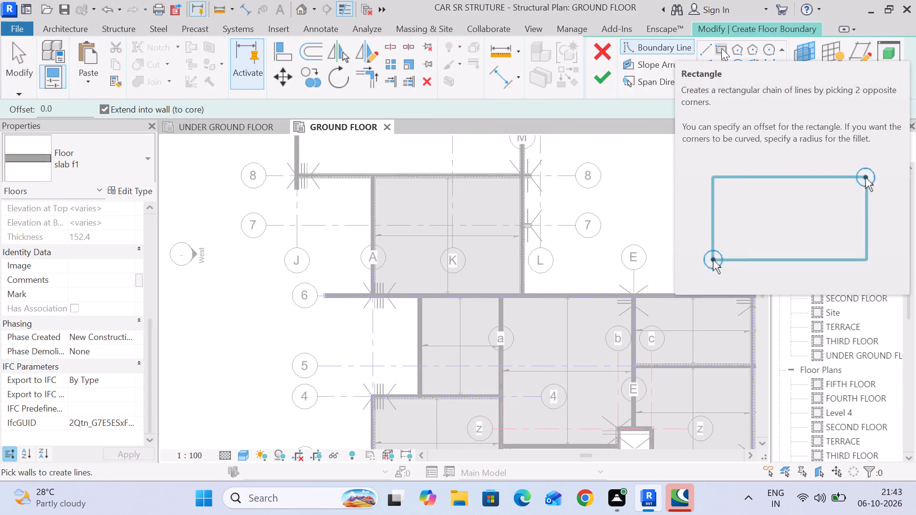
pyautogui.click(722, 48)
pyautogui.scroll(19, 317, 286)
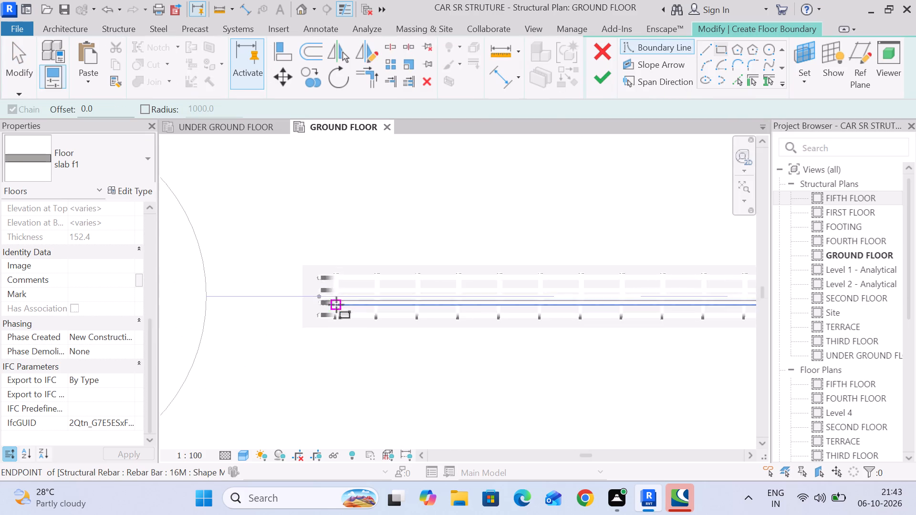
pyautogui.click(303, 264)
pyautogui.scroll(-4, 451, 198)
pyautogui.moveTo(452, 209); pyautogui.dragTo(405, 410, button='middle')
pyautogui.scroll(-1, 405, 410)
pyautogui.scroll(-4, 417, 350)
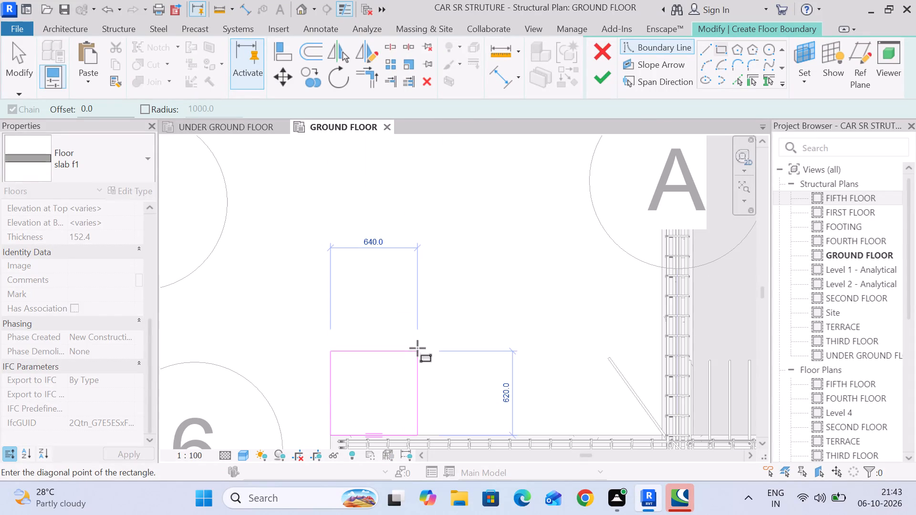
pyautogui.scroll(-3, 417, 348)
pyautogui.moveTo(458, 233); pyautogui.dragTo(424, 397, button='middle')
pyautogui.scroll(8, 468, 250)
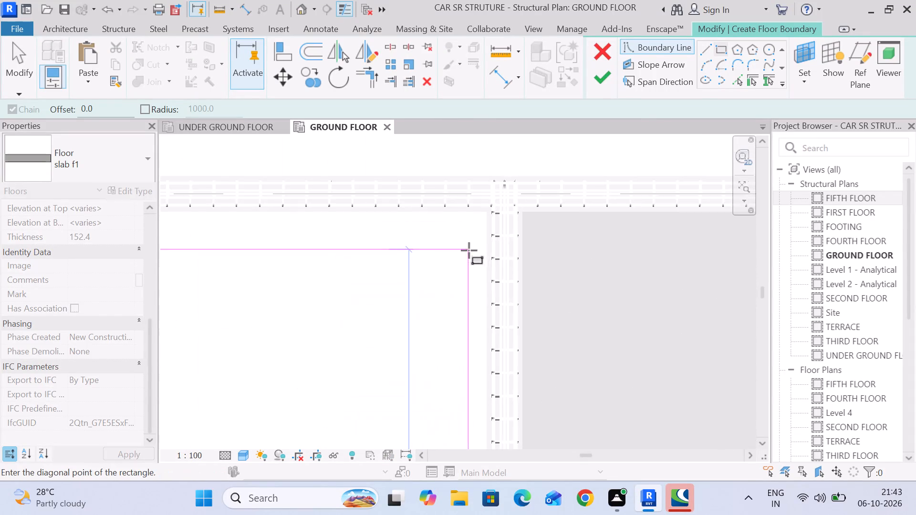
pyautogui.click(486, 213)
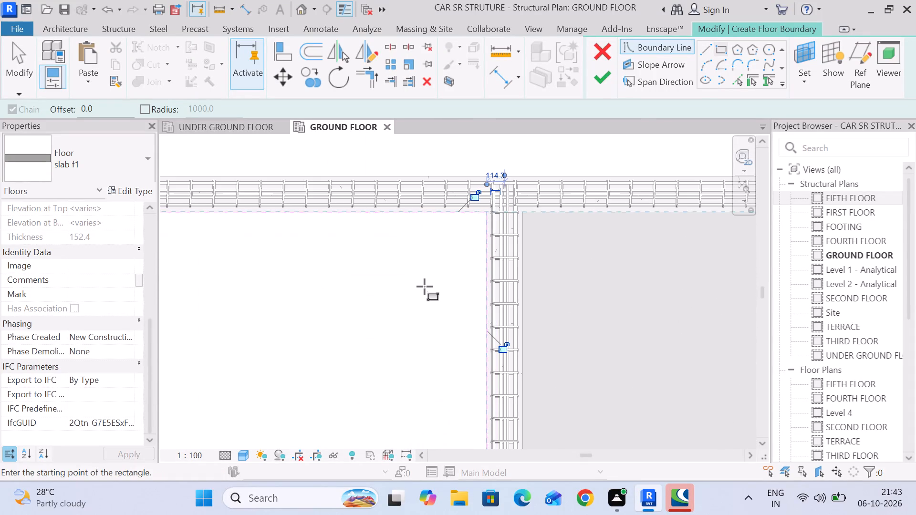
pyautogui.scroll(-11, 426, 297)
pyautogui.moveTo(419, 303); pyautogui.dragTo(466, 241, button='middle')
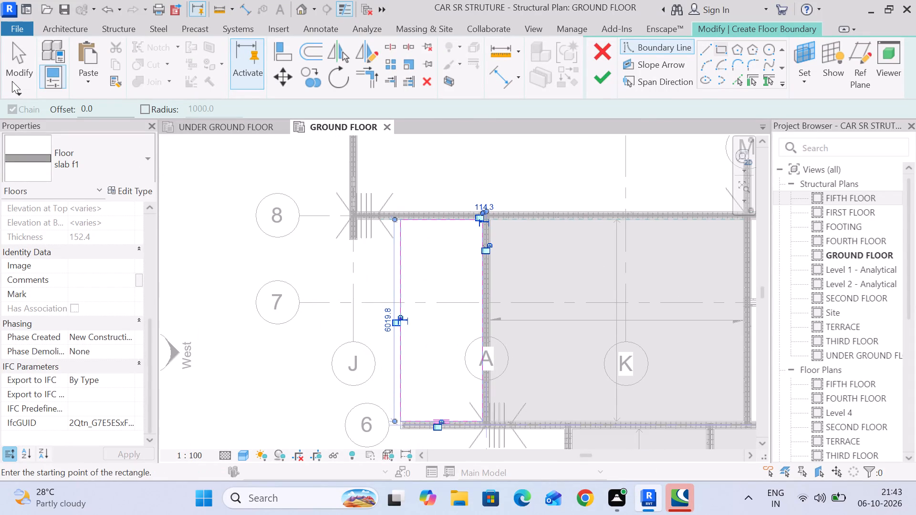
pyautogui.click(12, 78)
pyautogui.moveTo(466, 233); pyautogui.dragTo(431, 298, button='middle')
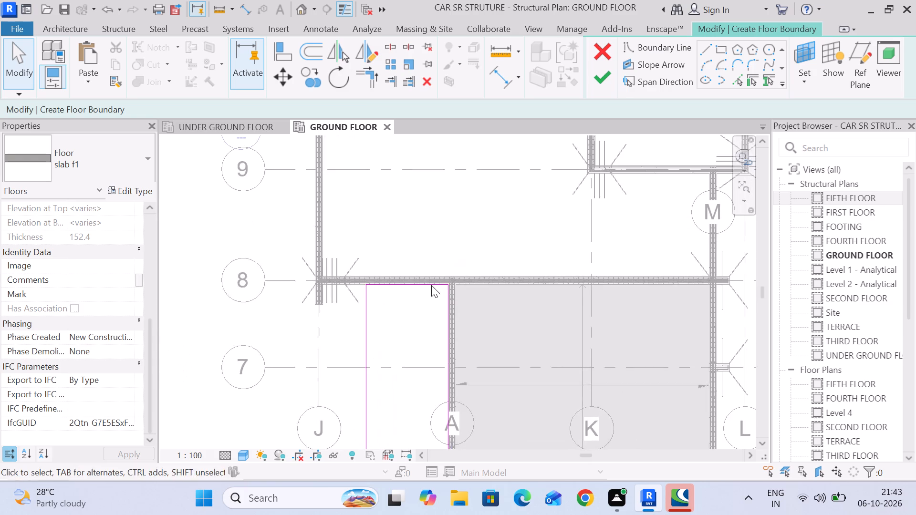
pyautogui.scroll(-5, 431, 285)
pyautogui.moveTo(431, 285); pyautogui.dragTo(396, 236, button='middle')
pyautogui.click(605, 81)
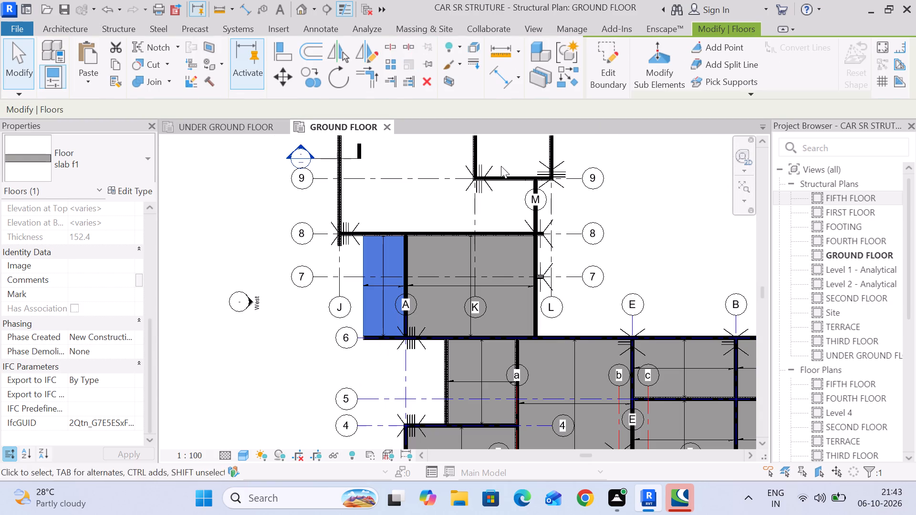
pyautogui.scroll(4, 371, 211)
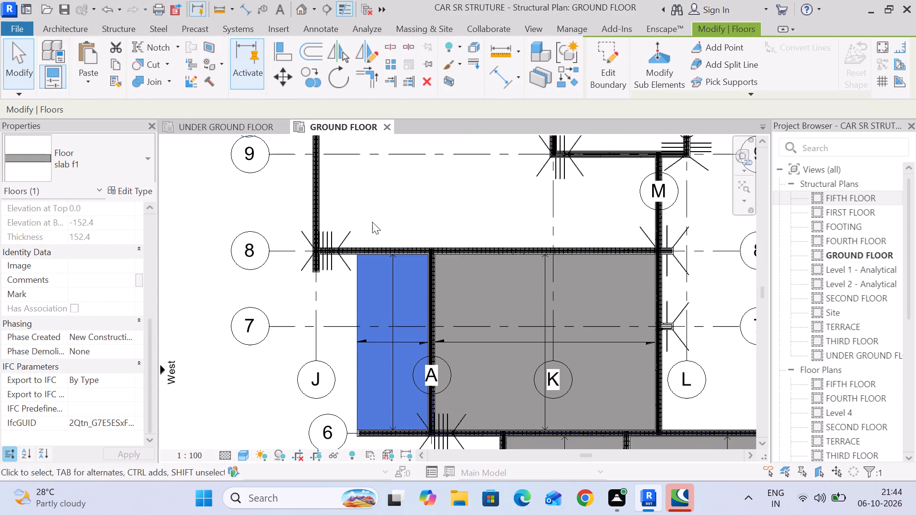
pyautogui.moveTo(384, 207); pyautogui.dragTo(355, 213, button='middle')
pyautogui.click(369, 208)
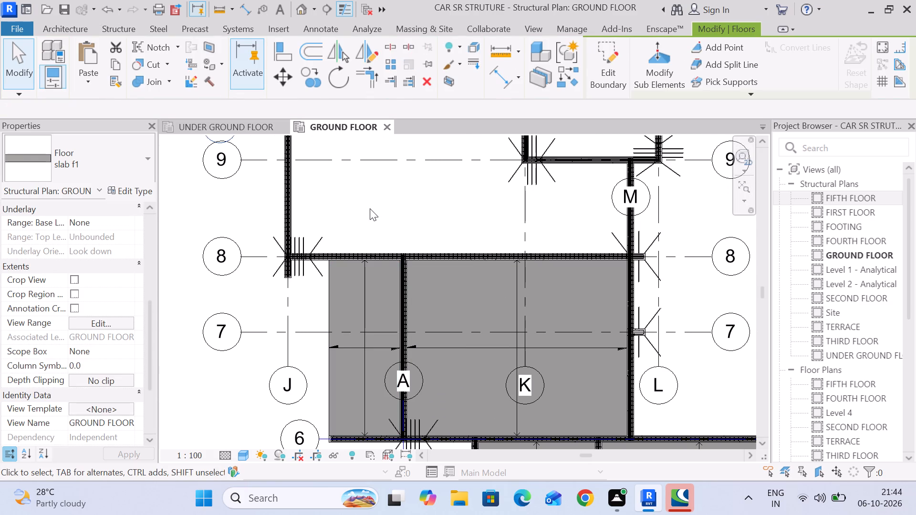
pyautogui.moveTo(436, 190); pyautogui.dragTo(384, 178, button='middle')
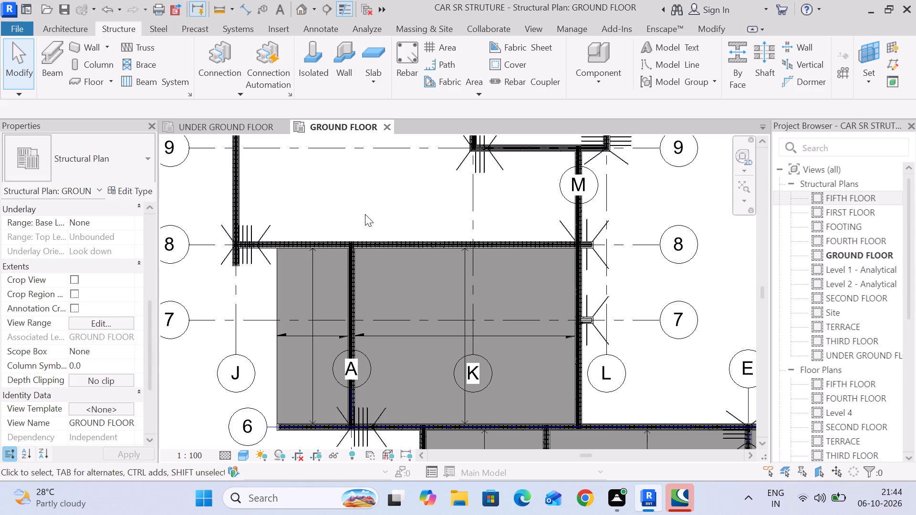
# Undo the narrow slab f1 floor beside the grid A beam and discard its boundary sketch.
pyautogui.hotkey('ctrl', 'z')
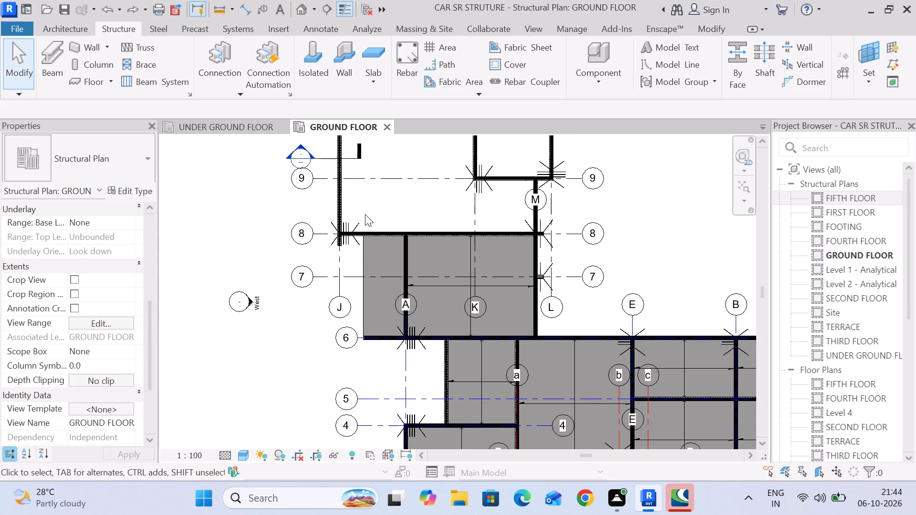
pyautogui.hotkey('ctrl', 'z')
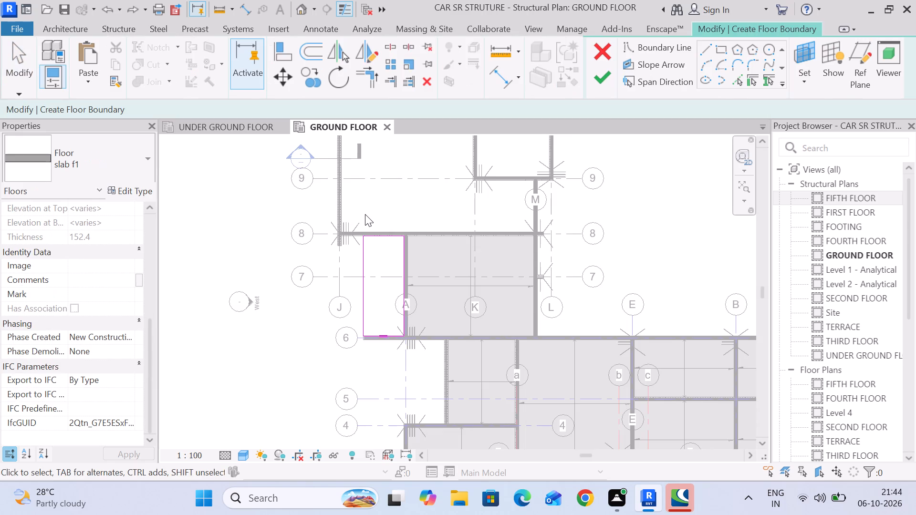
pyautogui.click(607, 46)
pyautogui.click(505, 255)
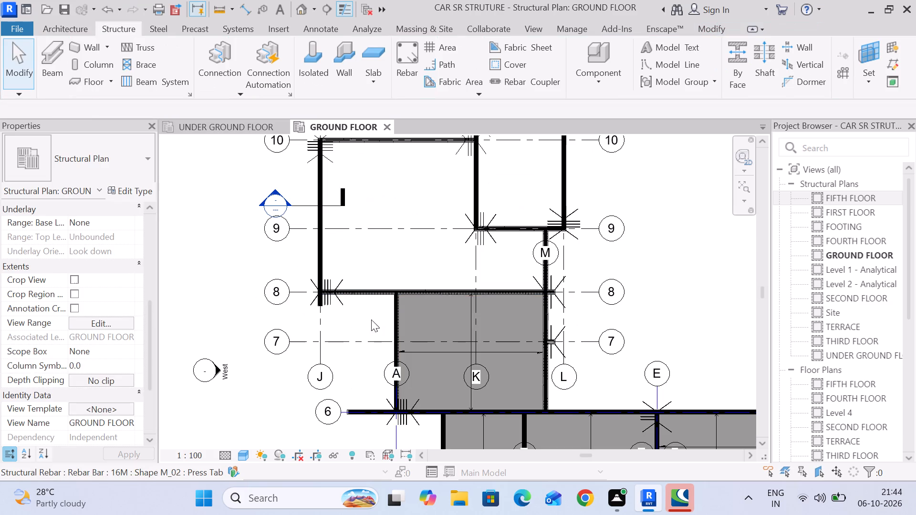
# Edit the slab f1 floor between grids 8 and 6, adding a boundary rectangle from the grid 6 beam's free end to the grid A beam.
pyautogui.click(378, 326)
pyautogui.moveTo(382, 326); pyautogui.dragTo(375, 236, button='middle')
pyautogui.click(420, 238)
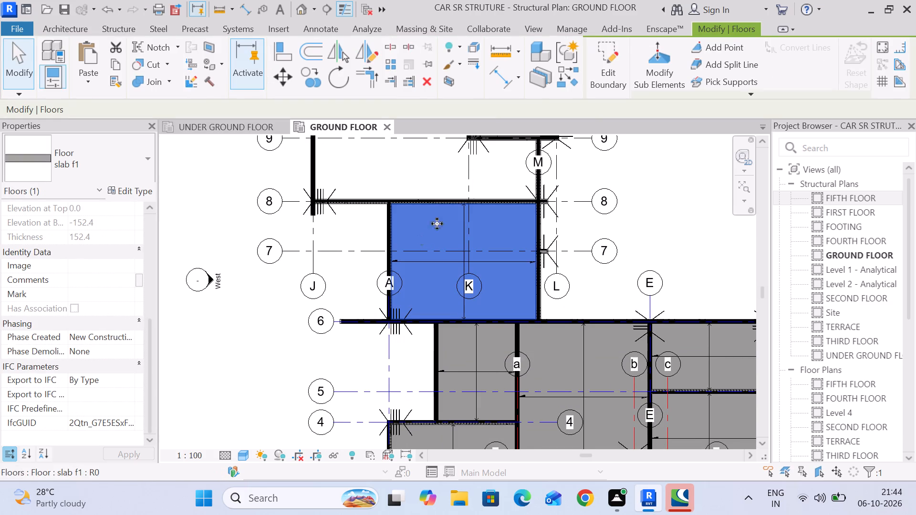
pyautogui.click(605, 59)
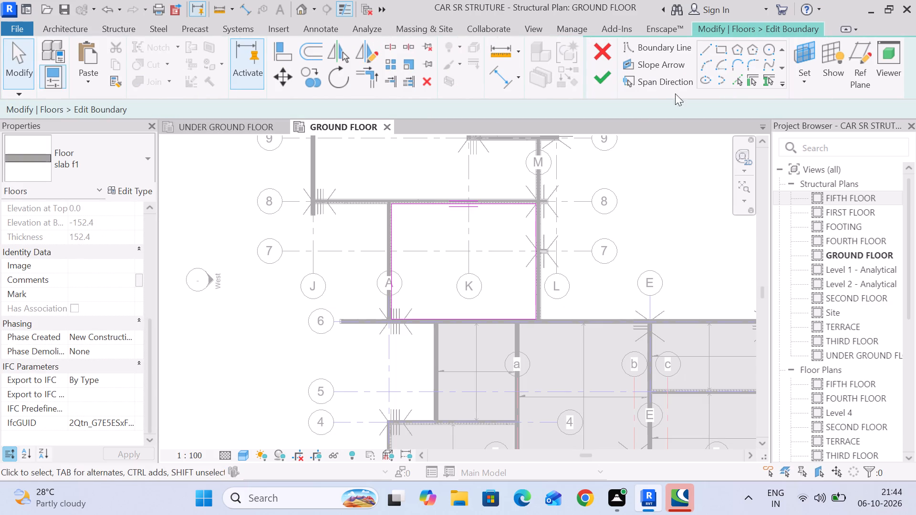
pyautogui.click(720, 49)
pyautogui.scroll(13, 337, 314)
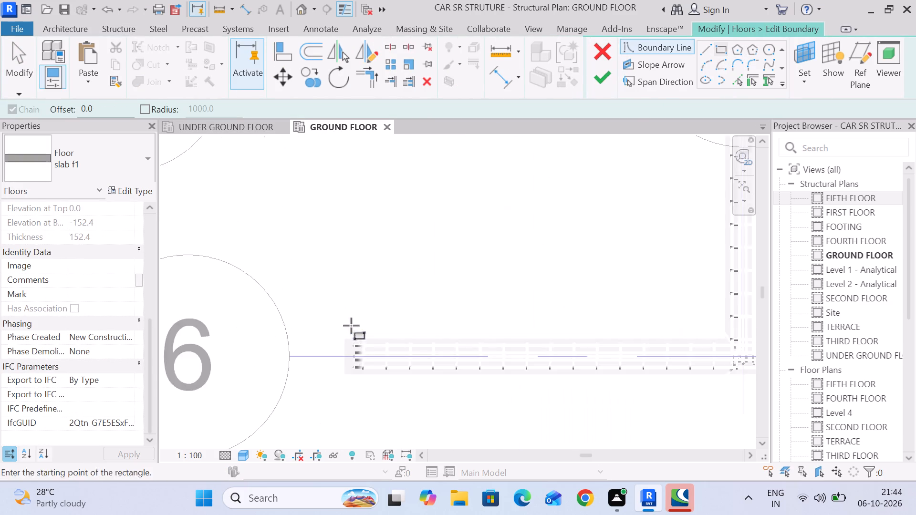
pyautogui.scroll(8, 351, 326)
pyautogui.click(337, 347)
pyautogui.scroll(-6, 448, 241)
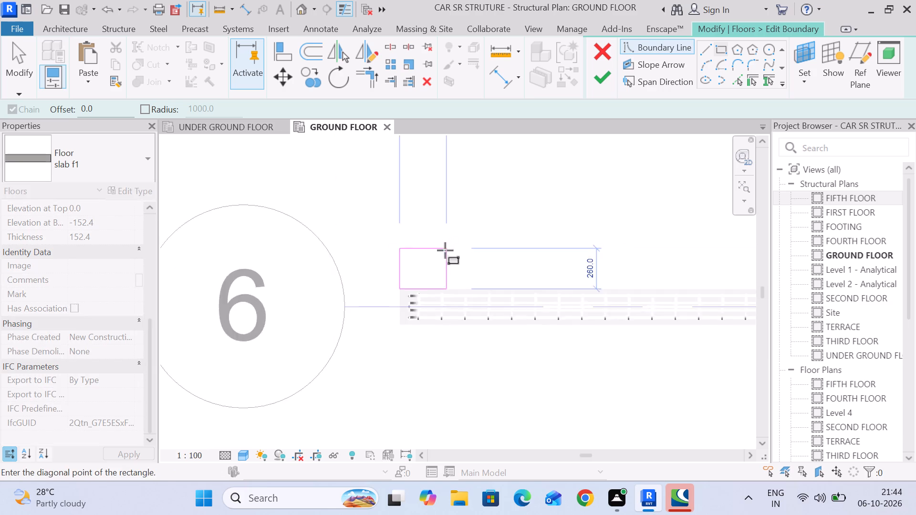
pyautogui.moveTo(443, 253); pyautogui.dragTo(347, 373, button='middle')
pyautogui.scroll(-7, 451, 260)
pyautogui.moveTo(456, 213); pyautogui.dragTo(375, 355, button='middle')
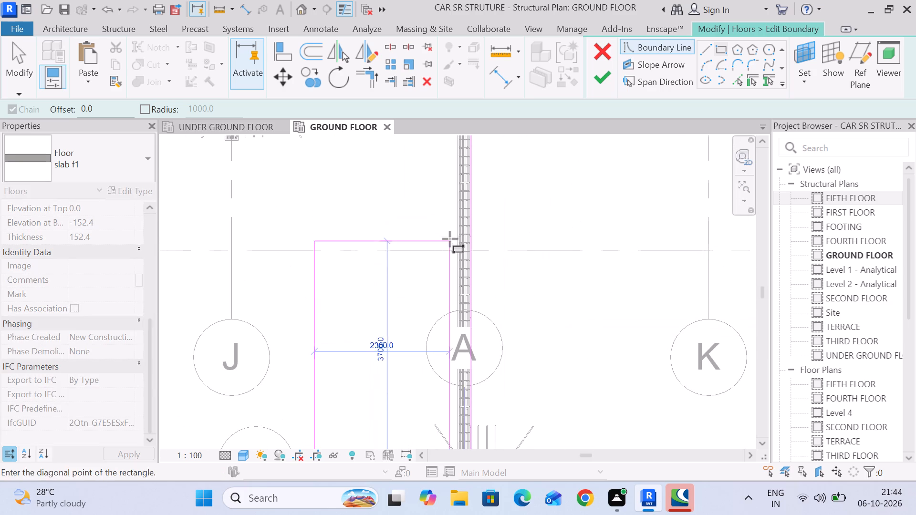
pyautogui.moveTo(440, 205); pyautogui.dragTo(407, 372, button='middle')
pyautogui.scroll(13, 425, 275)
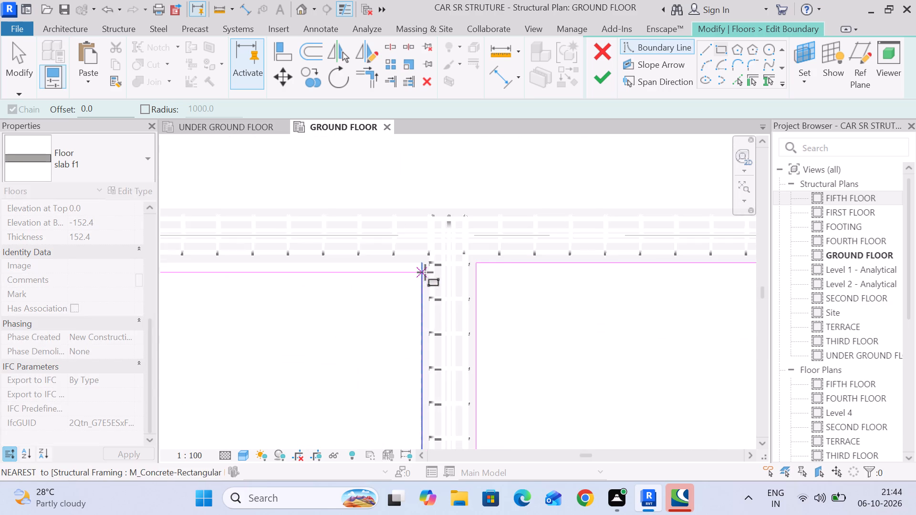
pyautogui.click(420, 258)
pyautogui.scroll(-6, 384, 328)
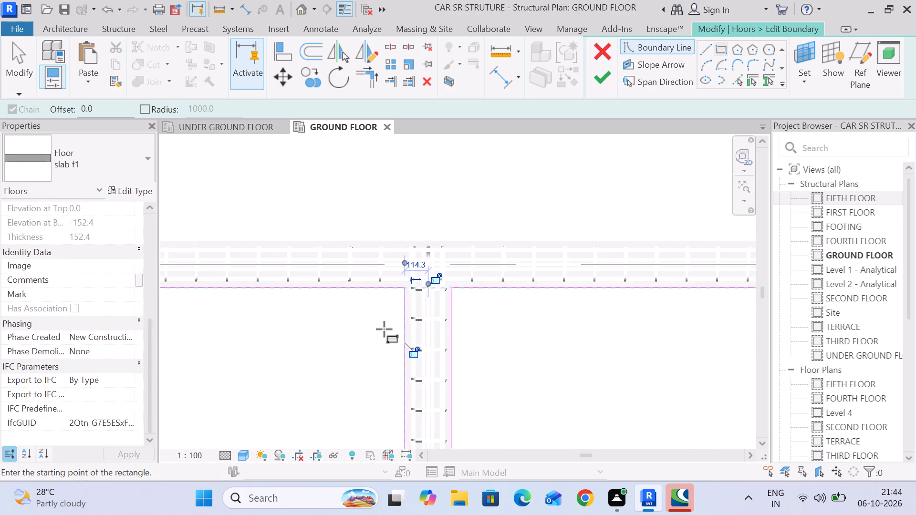
pyautogui.scroll(-14, 384, 329)
pyautogui.moveTo(364, 371); pyautogui.dragTo(446, 177, button='middle')
pyautogui.click(601, 74)
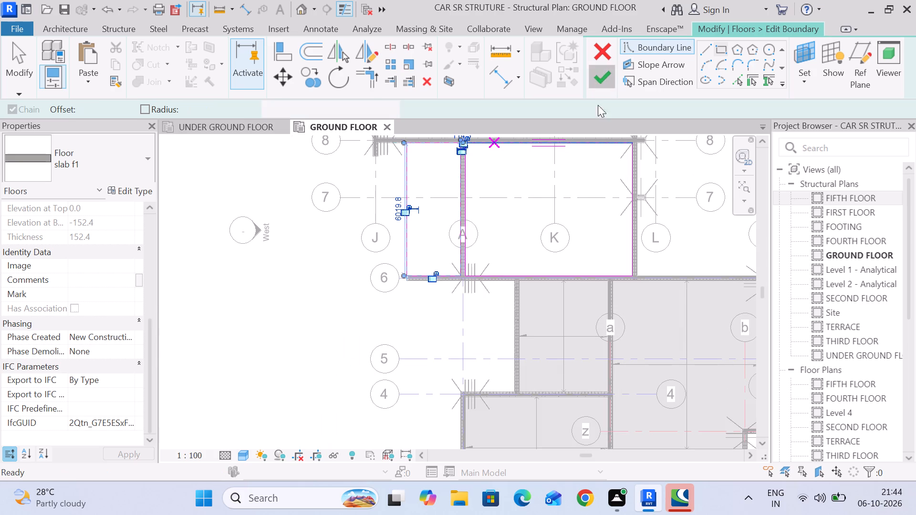
pyautogui.click(288, 284)
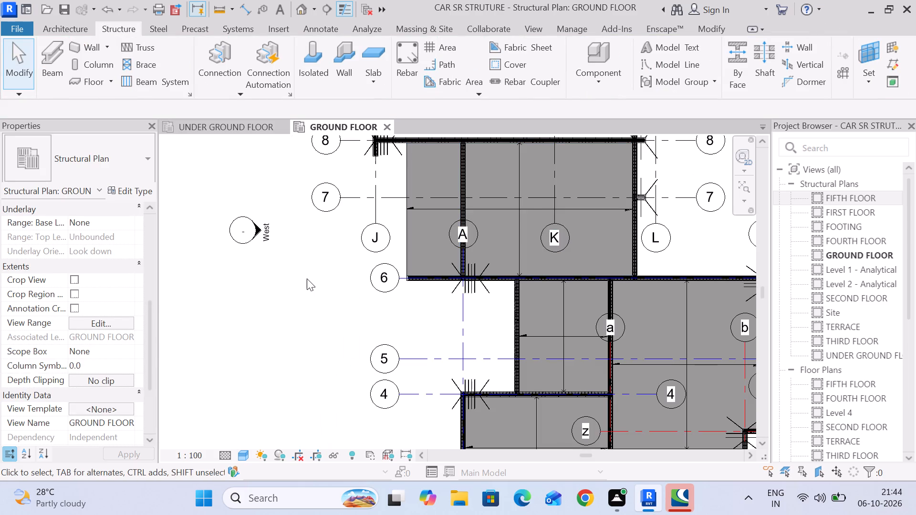
# Examine the extended slab f1 floor on both sides of the grid A beam in the plan.
pyautogui.scroll(-3, 307, 278)
pyautogui.moveTo(302, 278); pyautogui.dragTo(268, 290, button='middle')
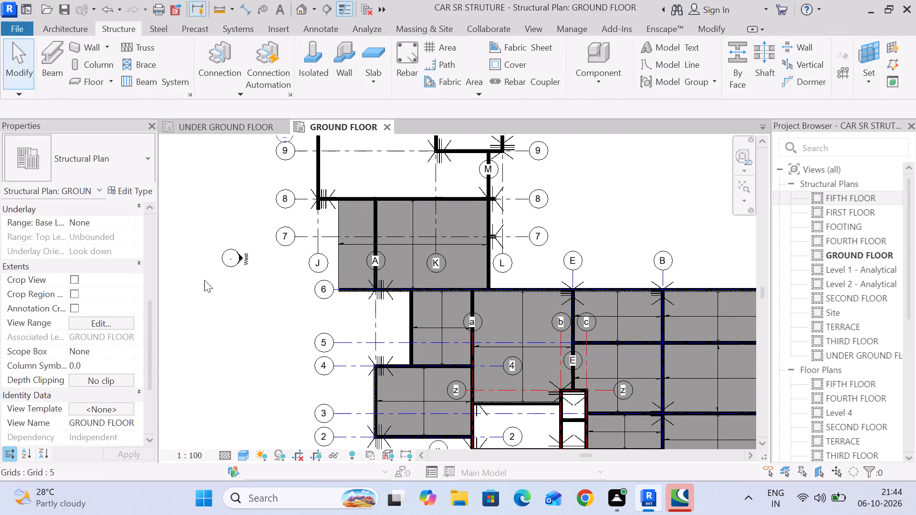
pyautogui.scroll(14, 388, 275)
pyautogui.scroll(7, 365, 226)
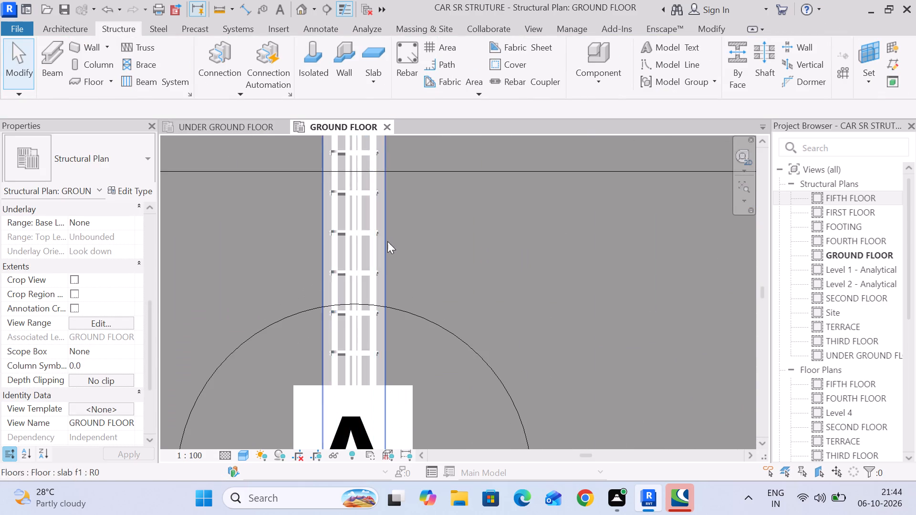
pyautogui.click(461, 228)
pyautogui.scroll(-11, 461, 228)
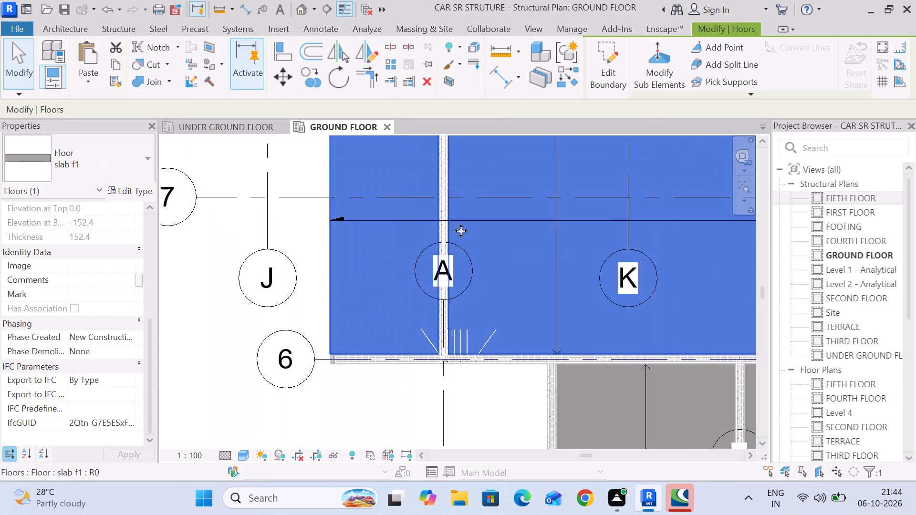
pyautogui.scroll(-8, 461, 231)
pyautogui.scroll(-4, 492, 291)
pyautogui.click(244, 273)
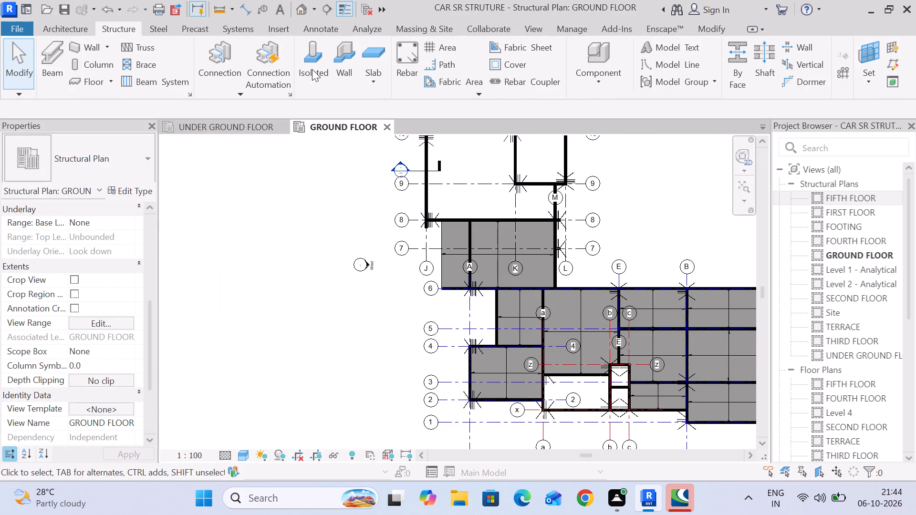
# Open the 3D view and examine the slab edges and the beam and column reinforcement where the ground floor beams meet.
pyautogui.click(300, 5)
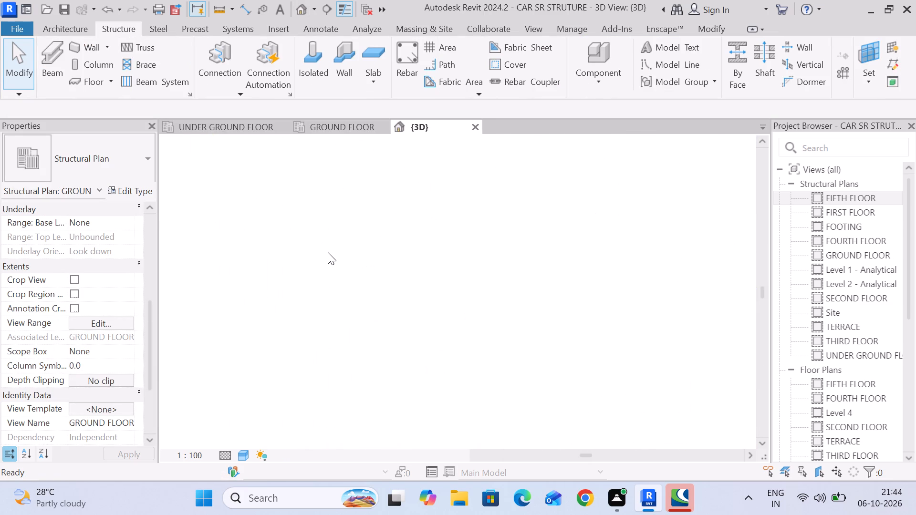
pyautogui.scroll(4, 414, 365)
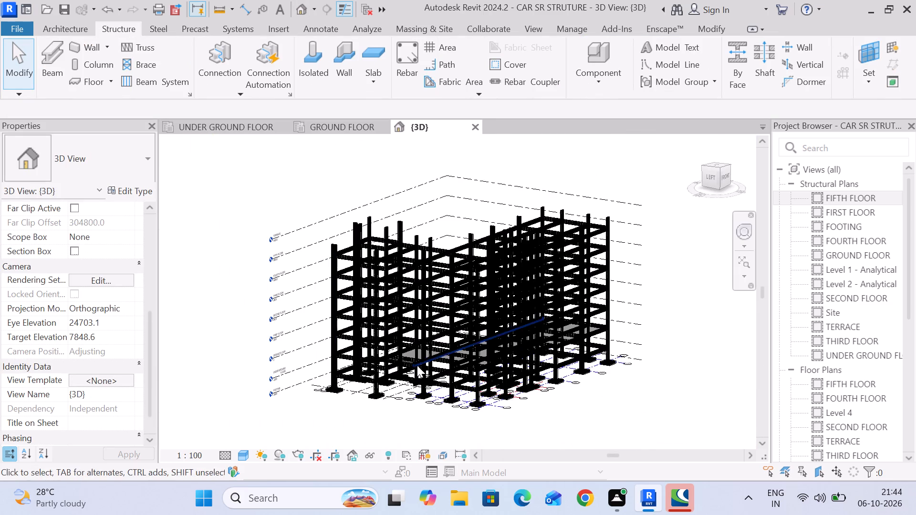
pyautogui.scroll(20, 417, 365)
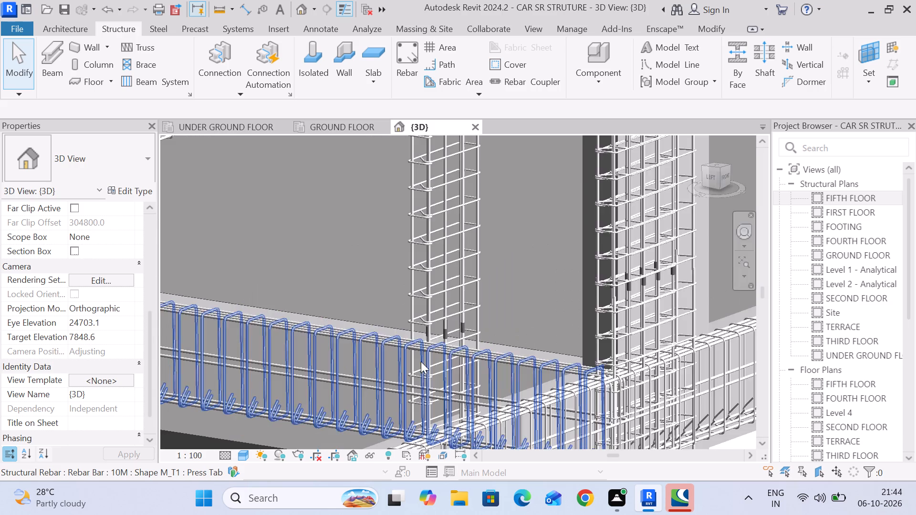
pyautogui.scroll(7, 548, 359)
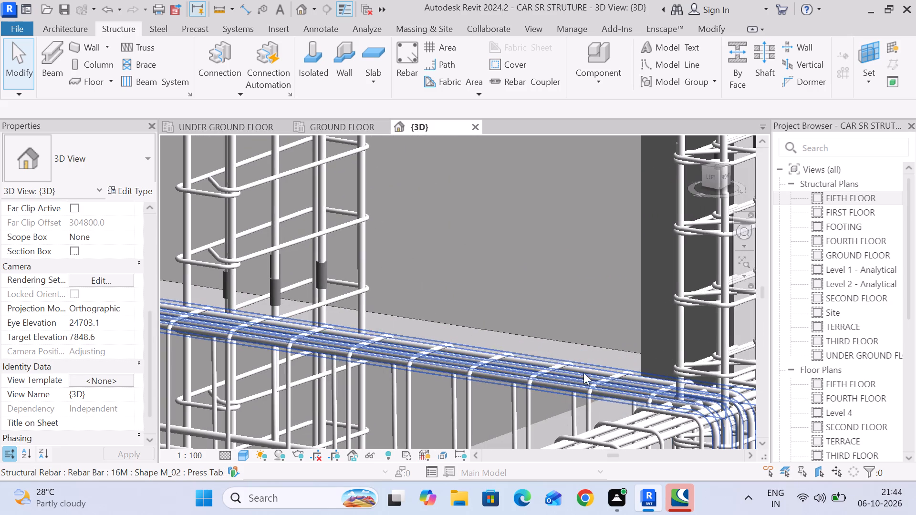
pyautogui.scroll(4, 598, 357)
pyautogui.scroll(-3, 598, 357)
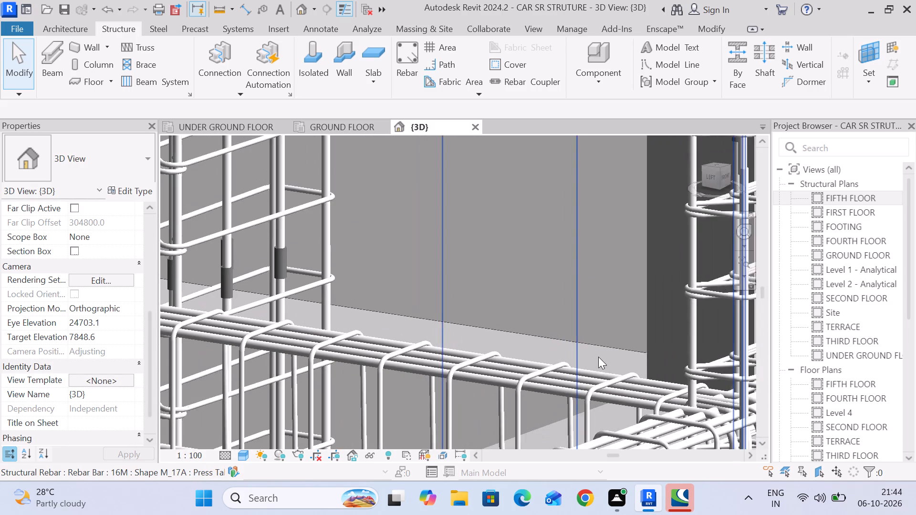
pyautogui.moveTo(598, 357); pyautogui.dragTo(618, 261, button='middle')
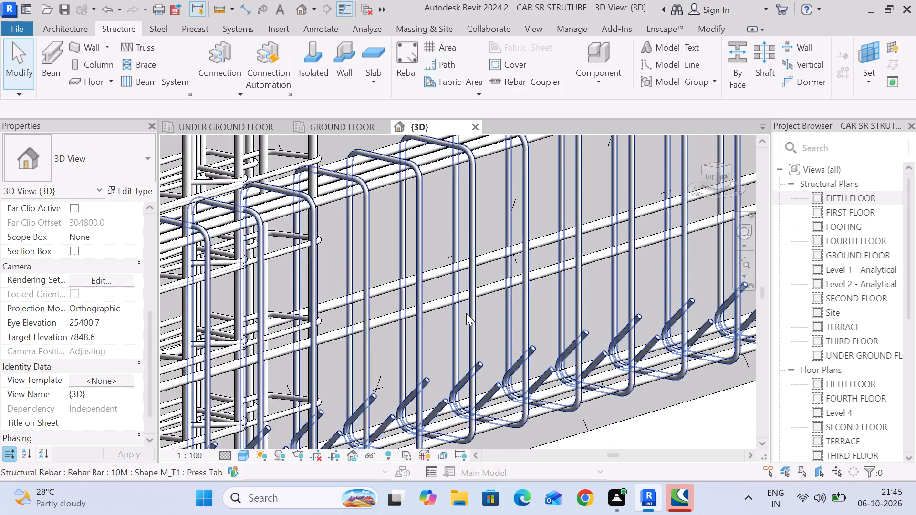
pyautogui.scroll(-6, 466, 313)
pyautogui.moveTo(466, 316); pyautogui.dragTo(644, 338, button='middle')
pyautogui.click(385, 304)
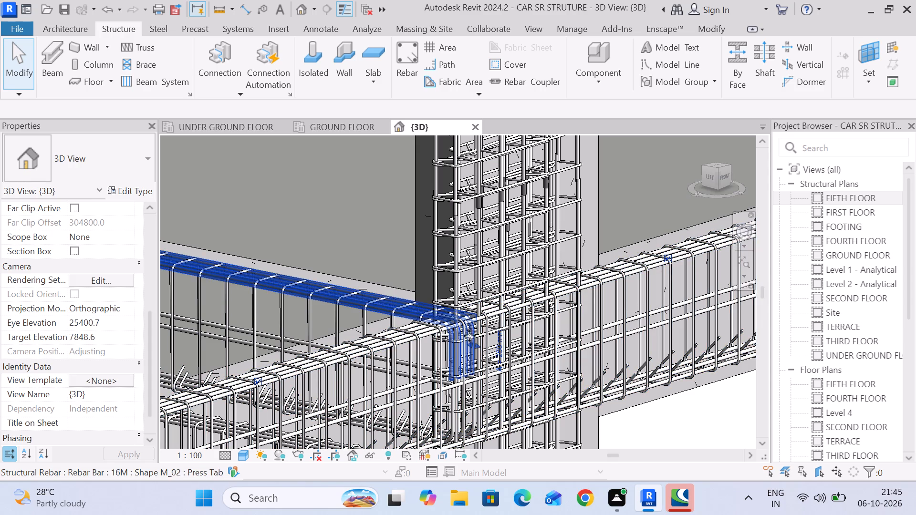
pyautogui.scroll(-4, 507, 352)
pyautogui.keyDown('shift'); pyautogui.moveTo(503, 356); pyautogui.dragTo(440, 359, button='middle'); pyautogui.keyUp('shift')
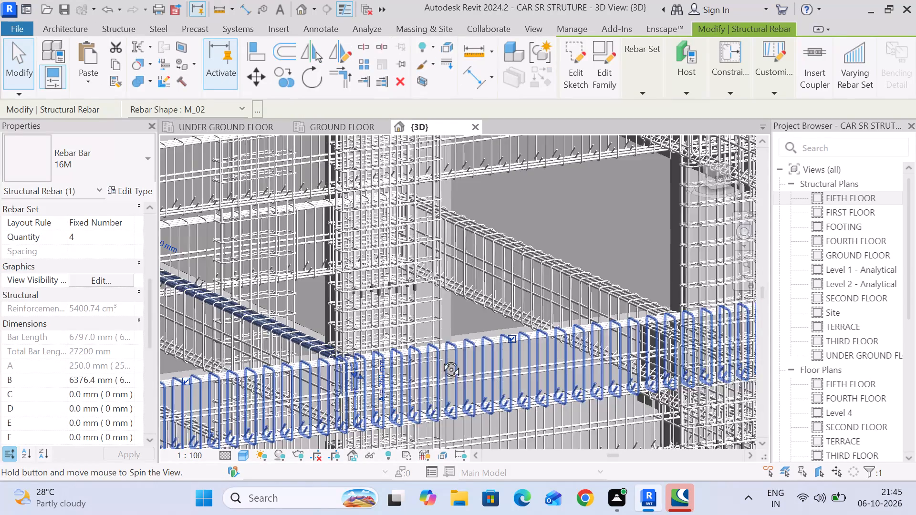
pyautogui.keyDown('shift'); pyautogui.moveTo(440, 359); pyautogui.dragTo(481, 381, button='middle'); pyautogui.keyUp('shift')
pyautogui.scroll(10, 326, 352)
pyautogui.moveTo(385, 385); pyautogui.dragTo(311, 270, button='middle')
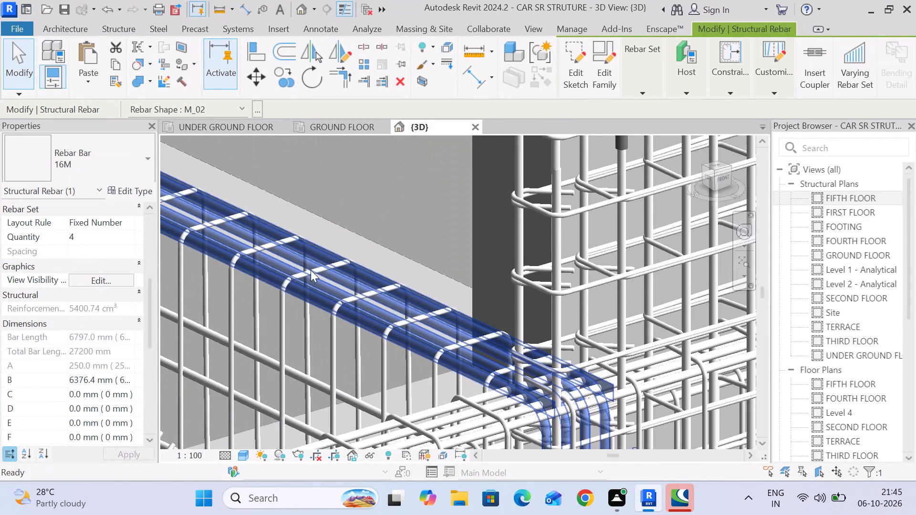
pyautogui.press('Escape')
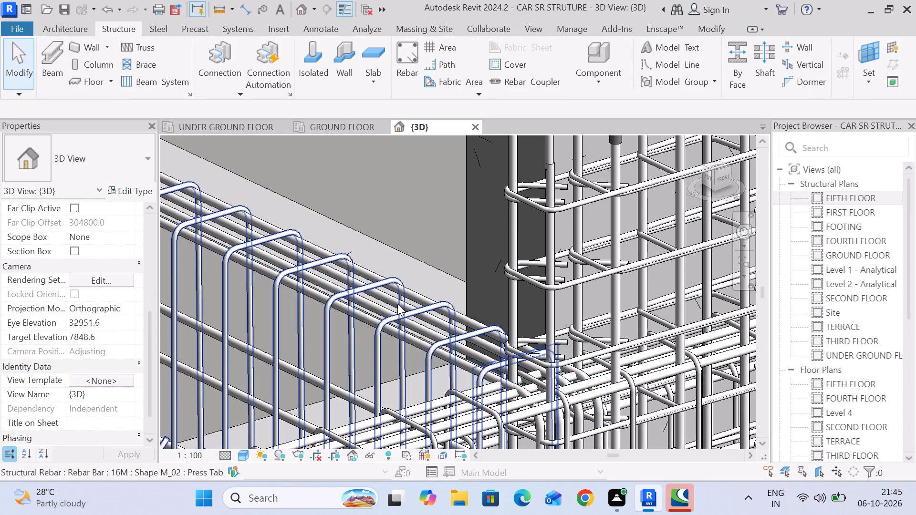
pyautogui.moveTo(592, 397); pyautogui.dragTo(528, 248, button='middle')
pyautogui.moveTo(546, 341); pyautogui.dragTo(547, 335, button='middle')
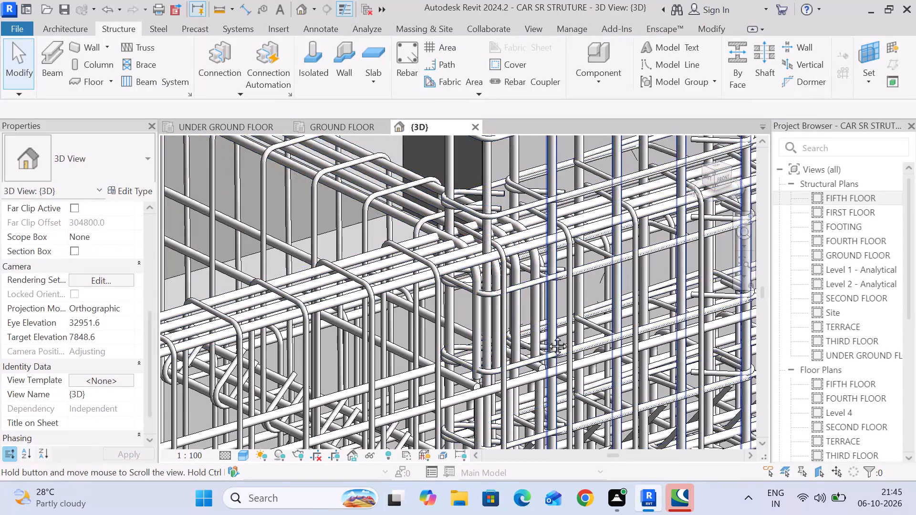
pyautogui.moveTo(547, 335); pyautogui.dragTo(497, 211, button='middle')
pyautogui.scroll(-2, 498, 206)
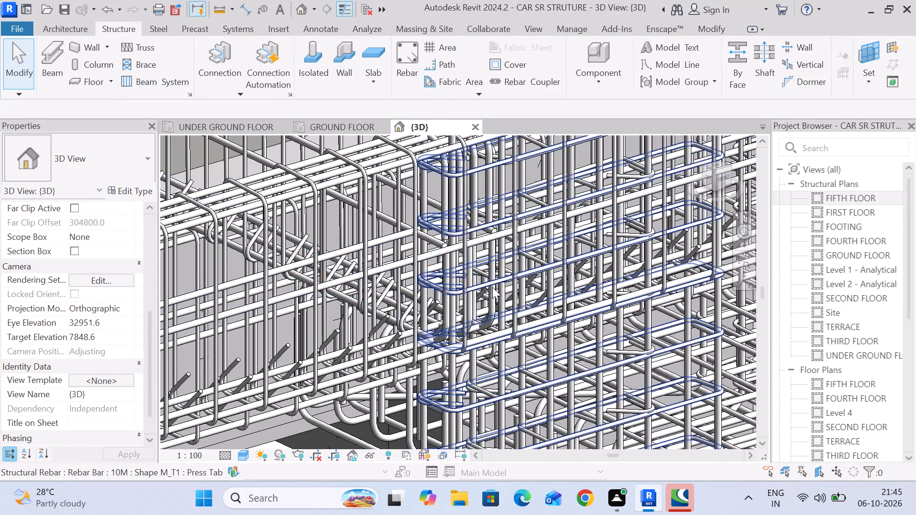
pyautogui.scroll(-20, 492, 287)
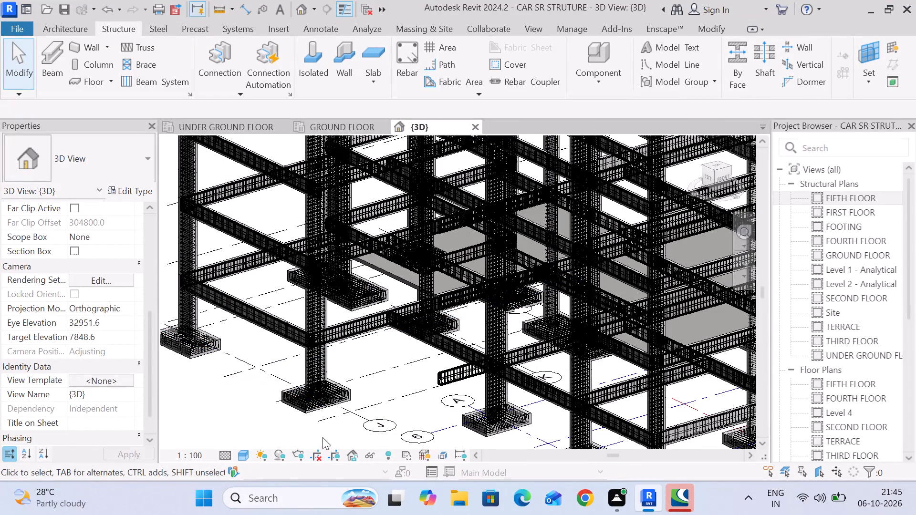
# In the GROUND FLOOR plan, start a slab f1 floor with a boundary rectangle from the grid J/10 inner beam corner to grid K at the grid 8 beam.
pyautogui.click(336, 120)
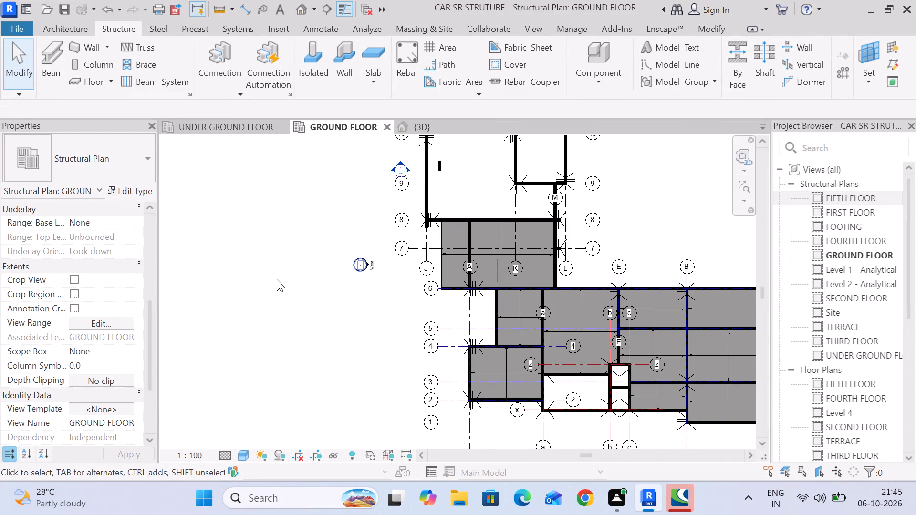
pyautogui.moveTo(276, 266); pyautogui.dragTo(256, 313, button='middle')
pyautogui.scroll(4, 302, 288)
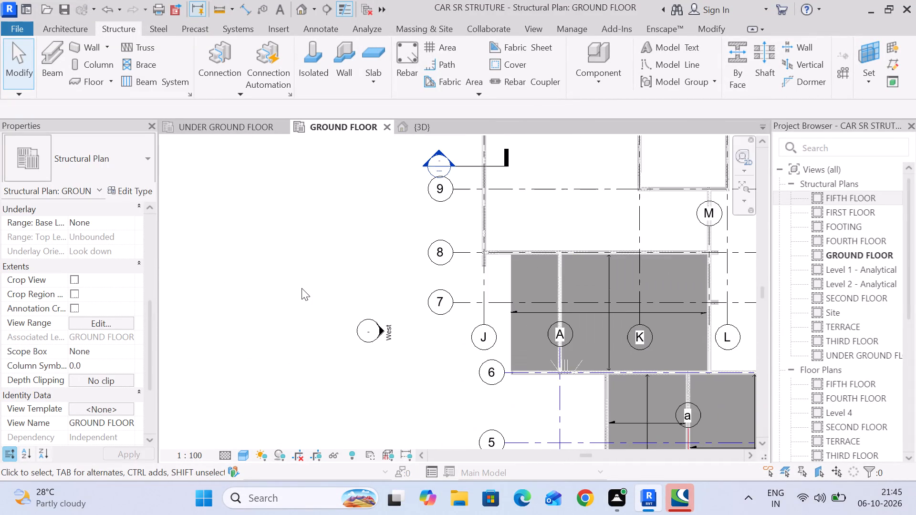
pyautogui.moveTo(322, 282); pyautogui.dragTo(228, 333, button='middle')
pyautogui.moveTo(454, 267); pyautogui.dragTo(407, 285, button='middle')
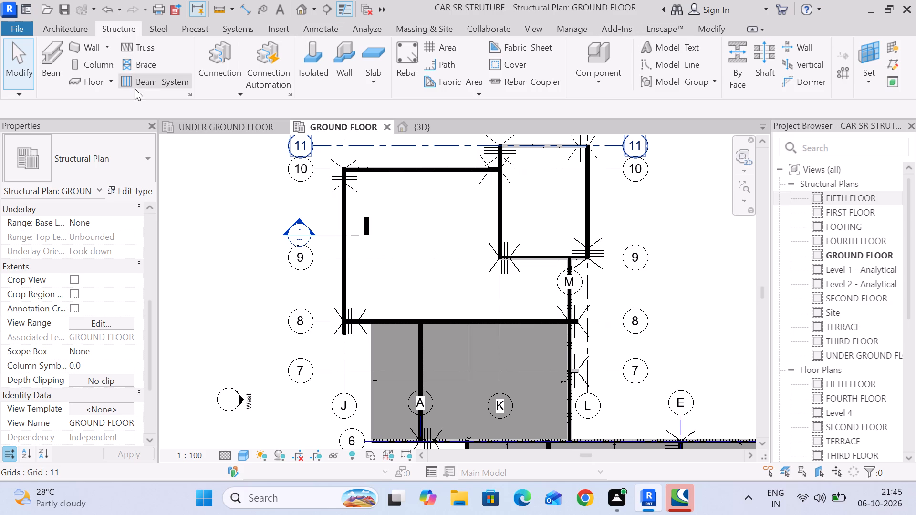
pyautogui.click(88, 82)
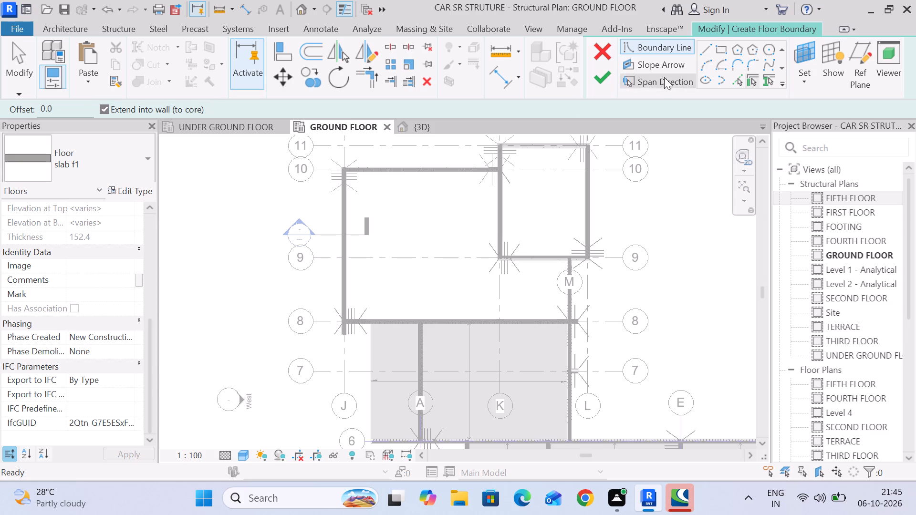
pyautogui.click(722, 47)
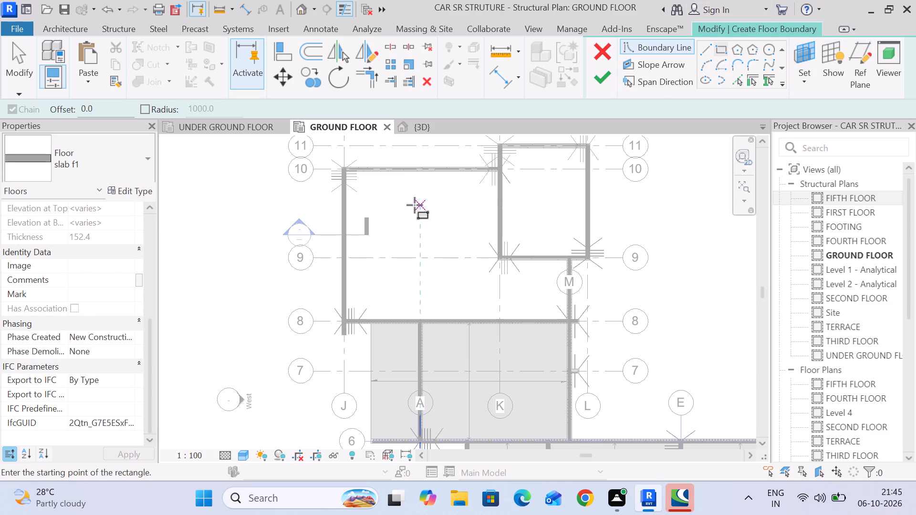
pyautogui.scroll(8, 333, 158)
pyautogui.scroll(6, 381, 220)
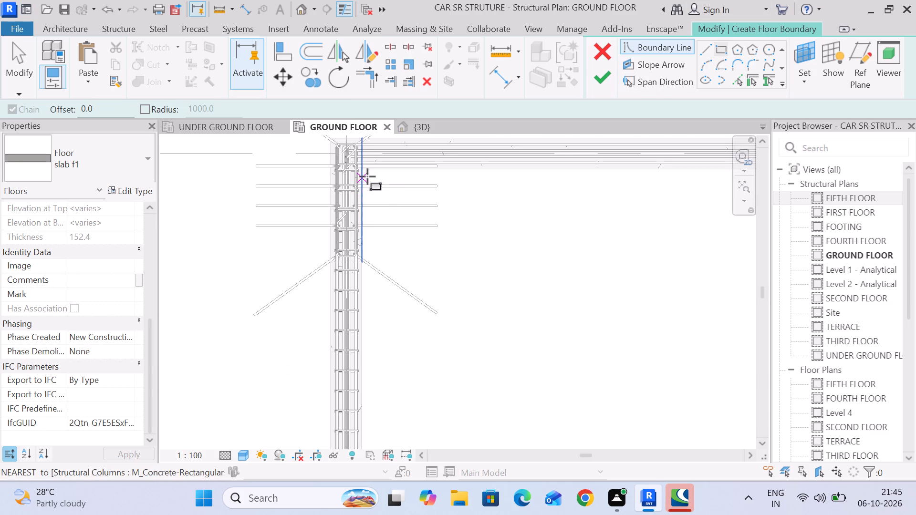
pyautogui.scroll(15, 363, 171)
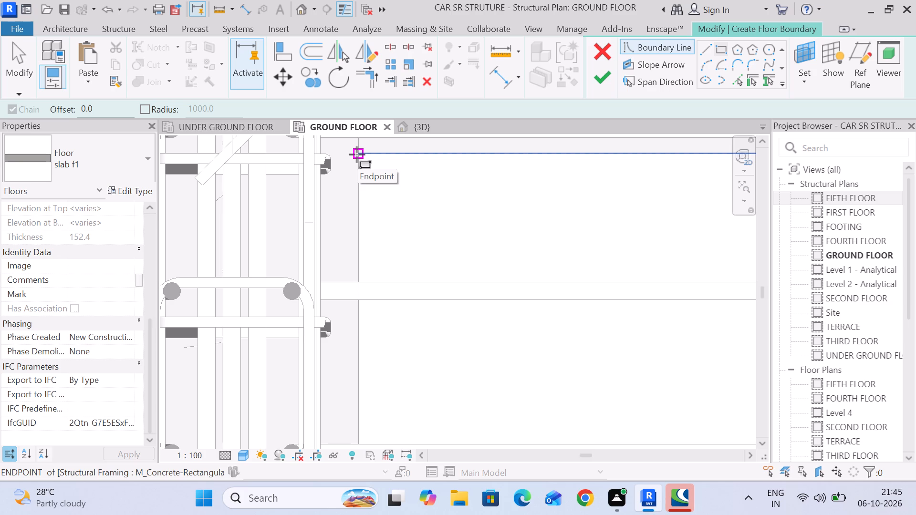
pyautogui.click(359, 154)
pyautogui.scroll(-7, 462, 264)
pyautogui.moveTo(459, 266); pyautogui.dragTo(277, 197, button='middle')
pyautogui.scroll(-3, 277, 197)
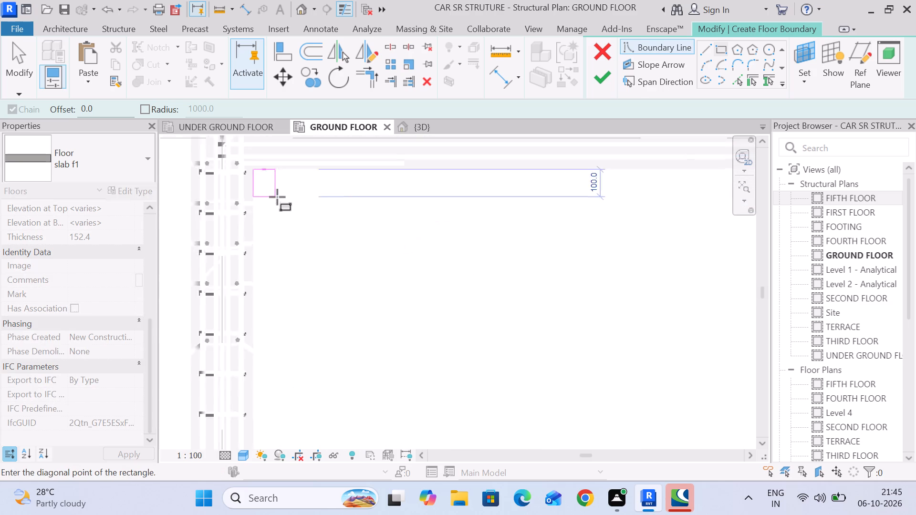
pyautogui.scroll(-10, 277, 197)
pyautogui.moveTo(502, 338); pyautogui.dragTo(365, 231, button='middle')
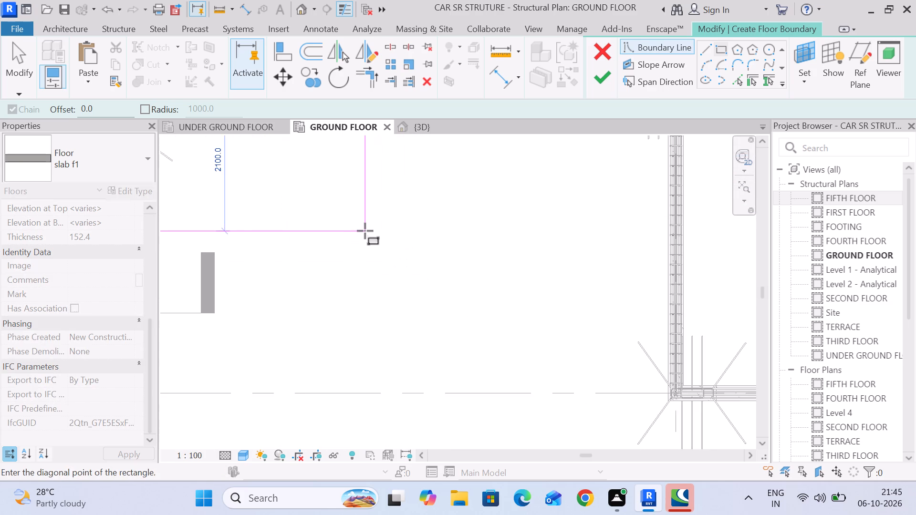
pyautogui.scroll(-6, 368, 231)
pyautogui.moveTo(473, 329); pyautogui.dragTo(369, 236, button='middle')
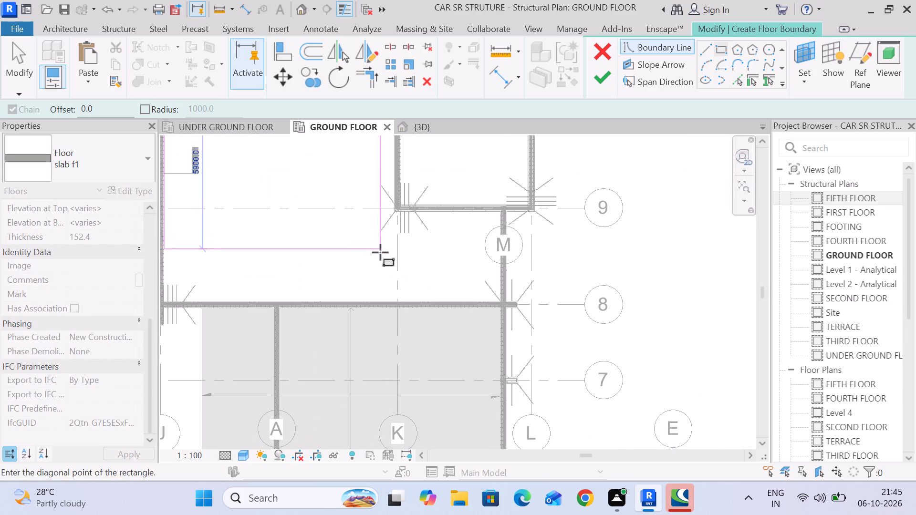
pyautogui.scroll(6, 389, 275)
pyautogui.scroll(13, 413, 315)
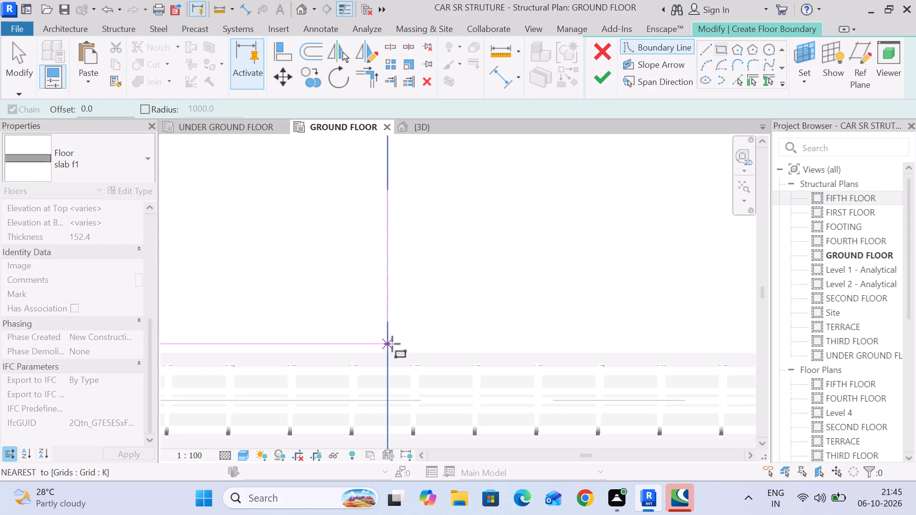
pyautogui.click(388, 349)
pyautogui.scroll(-6, 439, 306)
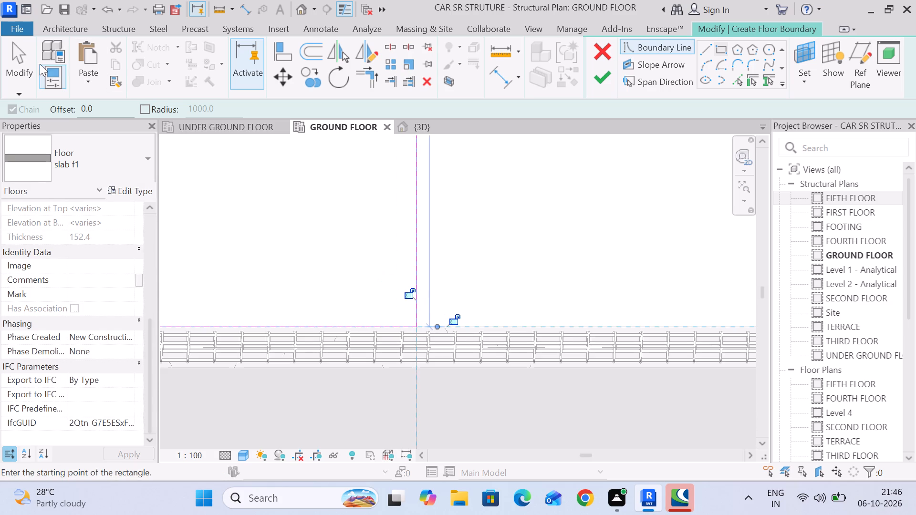
# Align the floor boundary's grid K edge with the west face of the grid K beam.
pyautogui.click(26, 69)
pyautogui.scroll(-10, 257, 220)
pyautogui.moveTo(270, 228); pyautogui.dragTo(322, 315, button='middle')
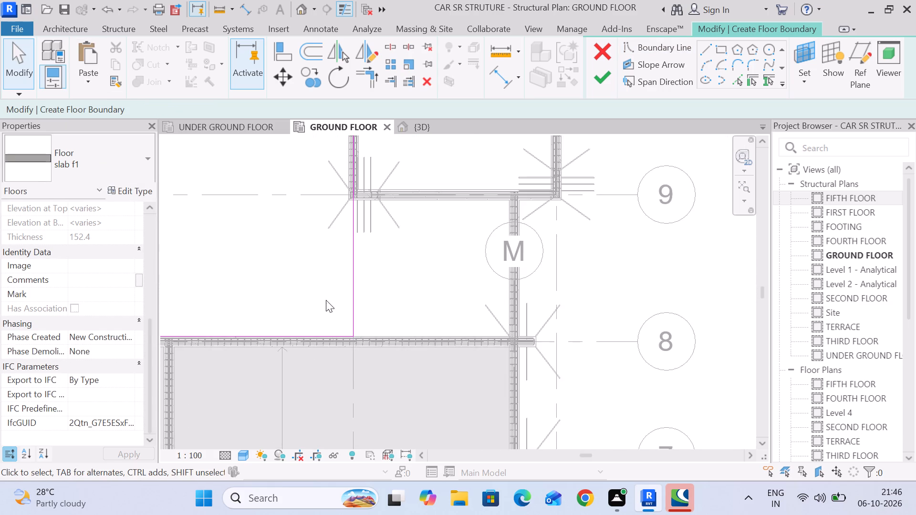
pyautogui.scroll(-6, 326, 299)
pyautogui.moveTo(327, 292); pyautogui.dragTo(379, 245, button='middle')
pyautogui.scroll(4, 379, 244)
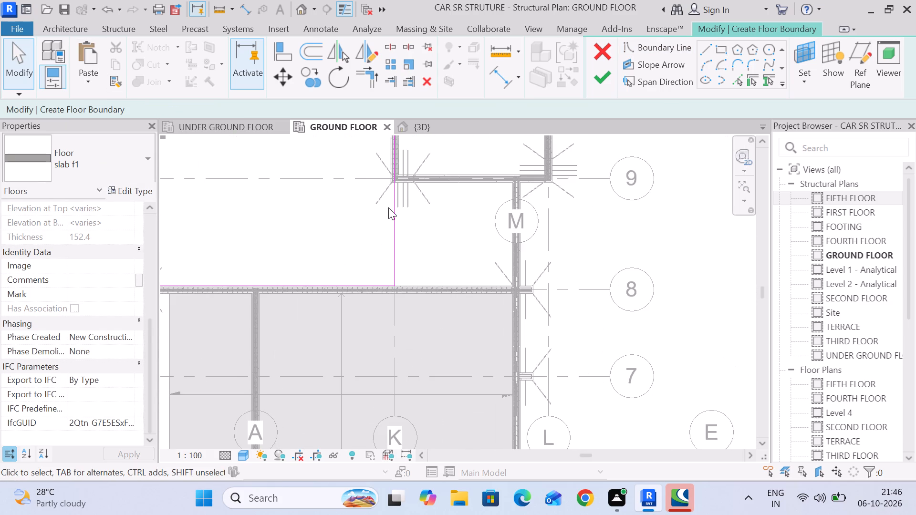
pyautogui.moveTo(389, 206); pyautogui.dragTo(405, 288, button='middle')
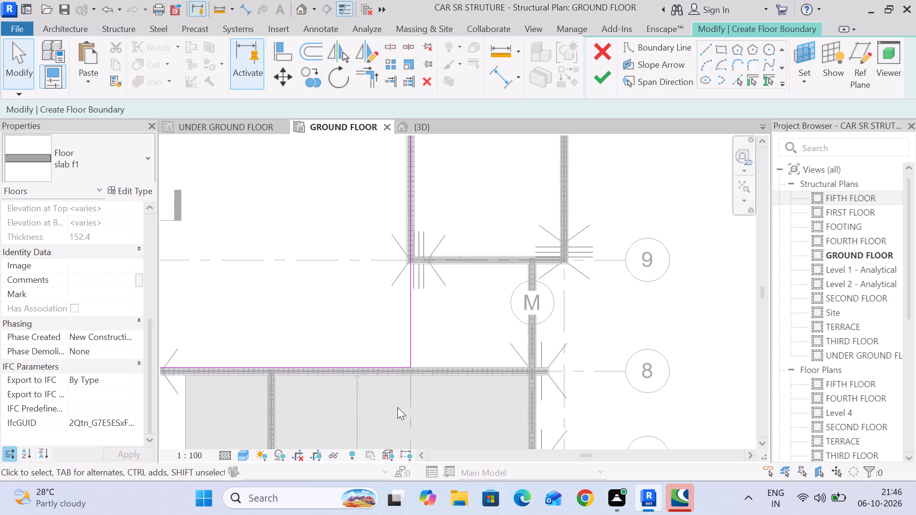
pyautogui.click(276, 53)
pyautogui.scroll(6, 440, 249)
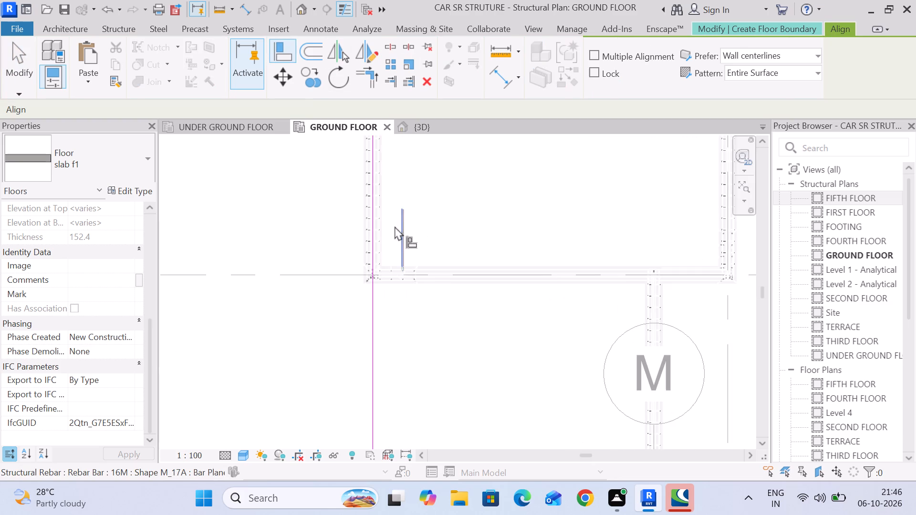
pyautogui.scroll(13, 383, 228)
pyautogui.scroll(5, 341, 255)
pyautogui.click(339, 255)
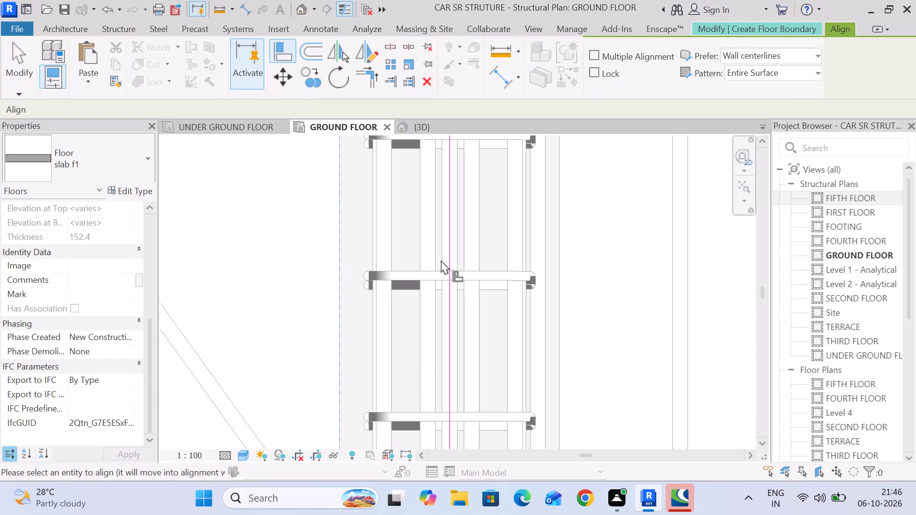
pyautogui.click(448, 268)
pyautogui.scroll(-6, 454, 283)
pyautogui.moveTo(450, 283); pyautogui.dragTo(513, 195, button='middle')
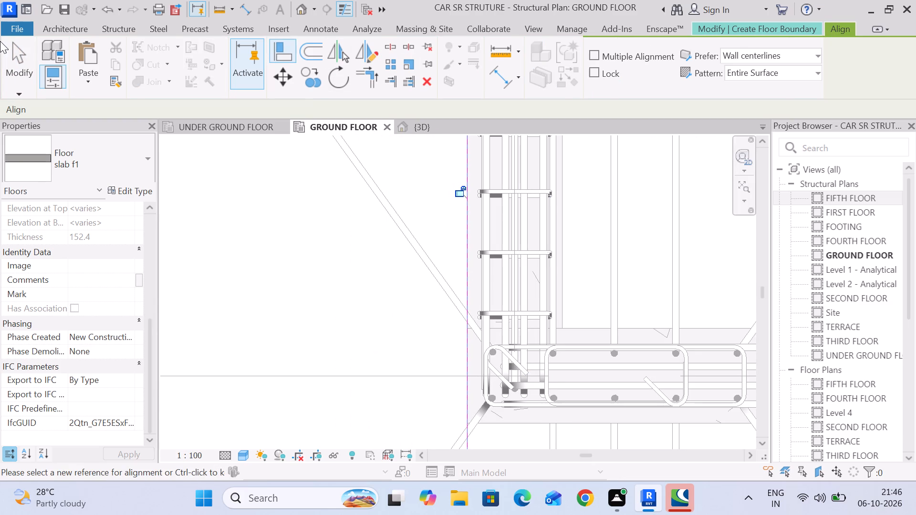
pyautogui.click(27, 72)
# Draw a boundary line along the west face of the grid M beam, from the grid 8 beam's north face to the grid 9 beam's south face.
pyautogui.scroll(-6, 157, 182)
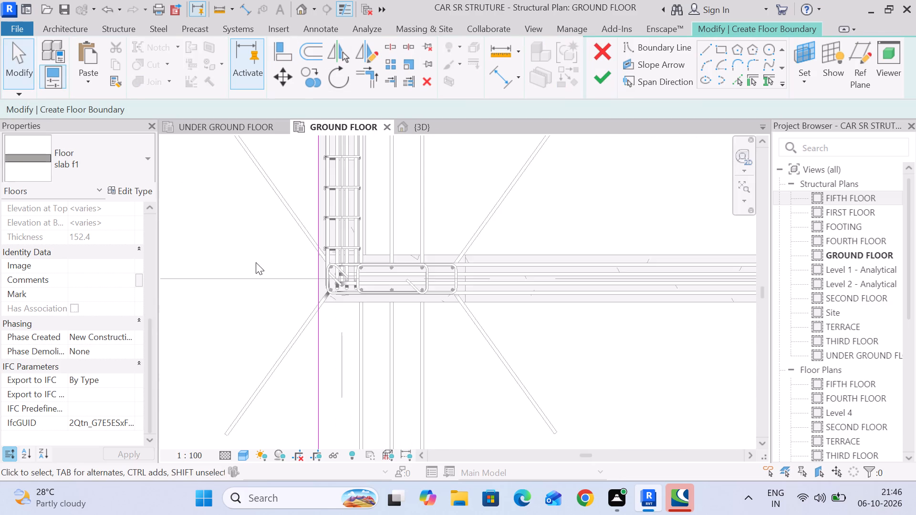
pyautogui.moveTo(257, 271); pyautogui.dragTo(303, 171, button='middle')
pyautogui.moveTo(354, 244); pyautogui.dragTo(276, 161, button='middle')
pyautogui.scroll(-9, 277, 161)
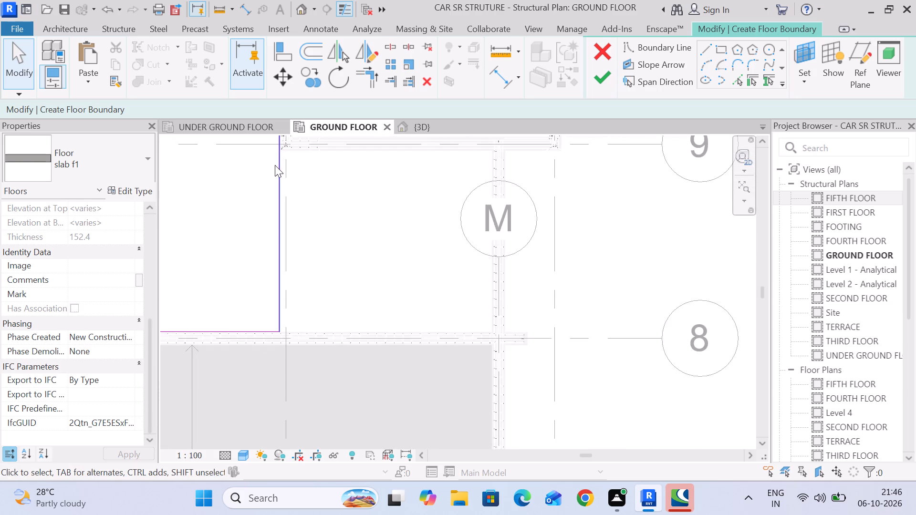
pyautogui.scroll(-1, 275, 165)
pyautogui.moveTo(275, 165); pyautogui.dragTo(306, 148, button='middle')
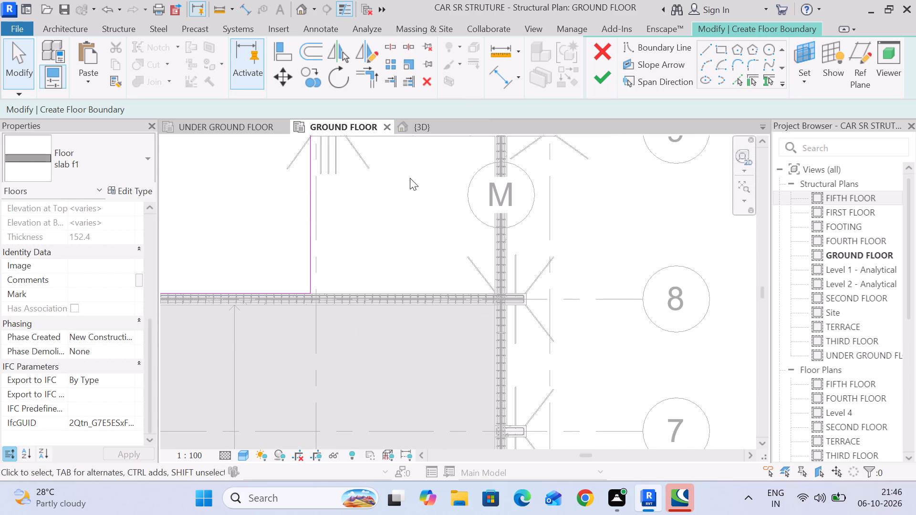
pyautogui.moveTo(411, 180); pyautogui.dragTo(416, 206, button='middle')
pyautogui.click(705, 49)
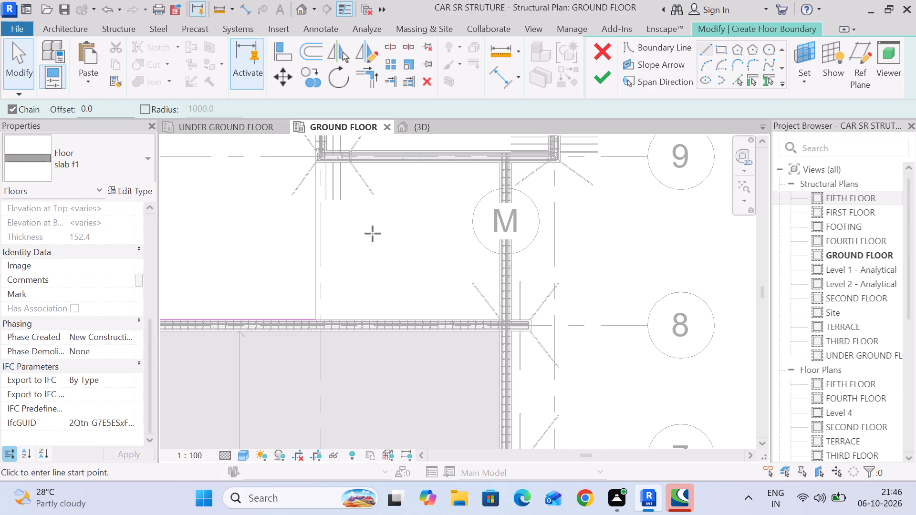
pyautogui.scroll(13, 313, 331)
pyautogui.scroll(-6, 326, 309)
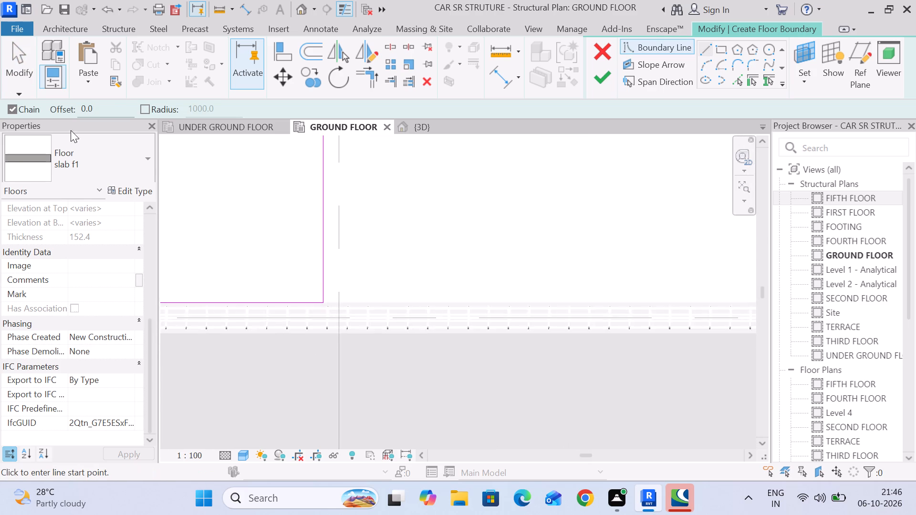
pyautogui.scroll(-3, 433, 225)
pyautogui.moveTo(426, 225); pyautogui.dragTo(314, 231, button='middle')
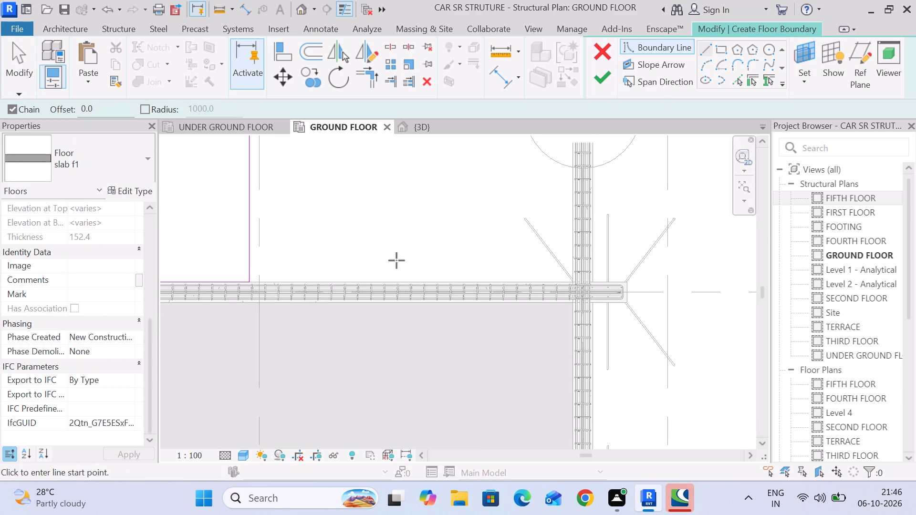
pyautogui.scroll(13, 570, 282)
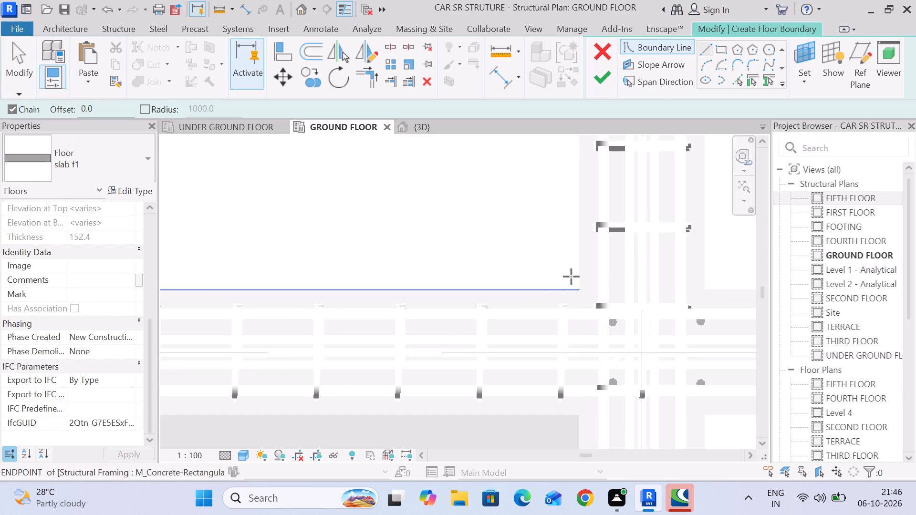
pyautogui.click(581, 290)
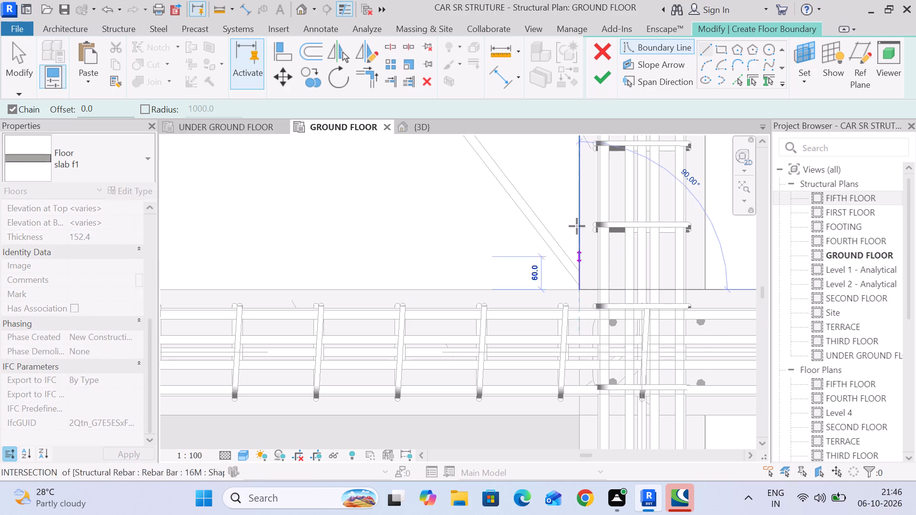
pyautogui.scroll(-5, 579, 217)
pyautogui.moveTo(579, 219); pyautogui.dragTo(467, 358, button='middle')
pyautogui.moveTo(429, 188); pyautogui.dragTo(423, 463, button='middle')
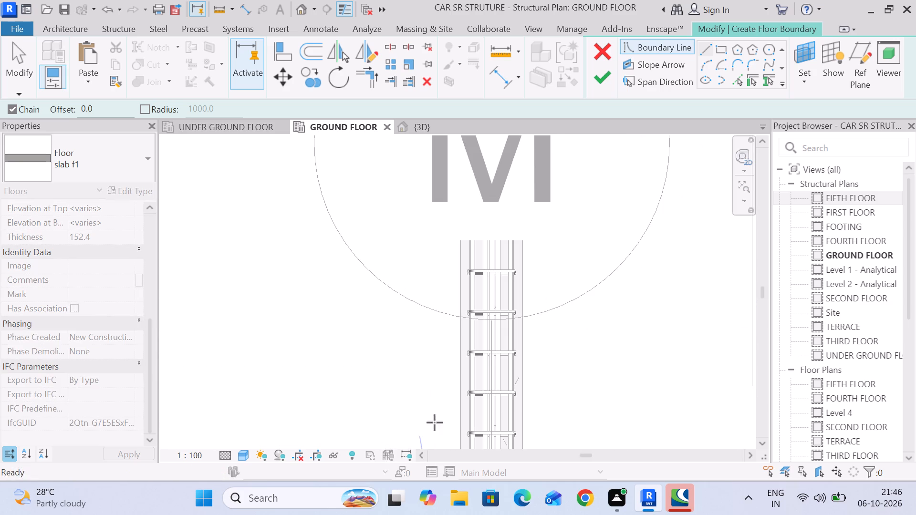
pyautogui.scroll(-6, 453, 294)
pyautogui.moveTo(452, 299); pyautogui.dragTo(467, 450, button='middle')
pyautogui.scroll(7, 465, 243)
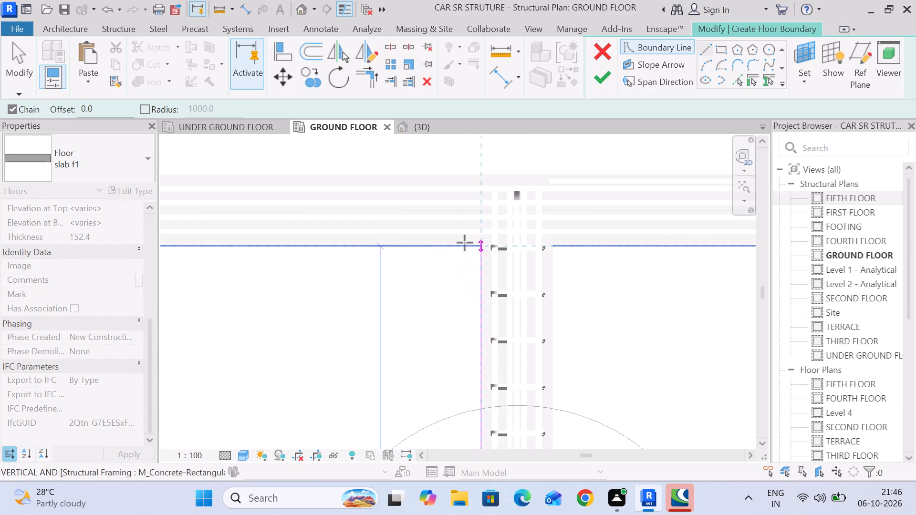
pyautogui.scroll(6, 479, 243)
pyautogui.click(484, 252)
pyautogui.scroll(-6, 496, 290)
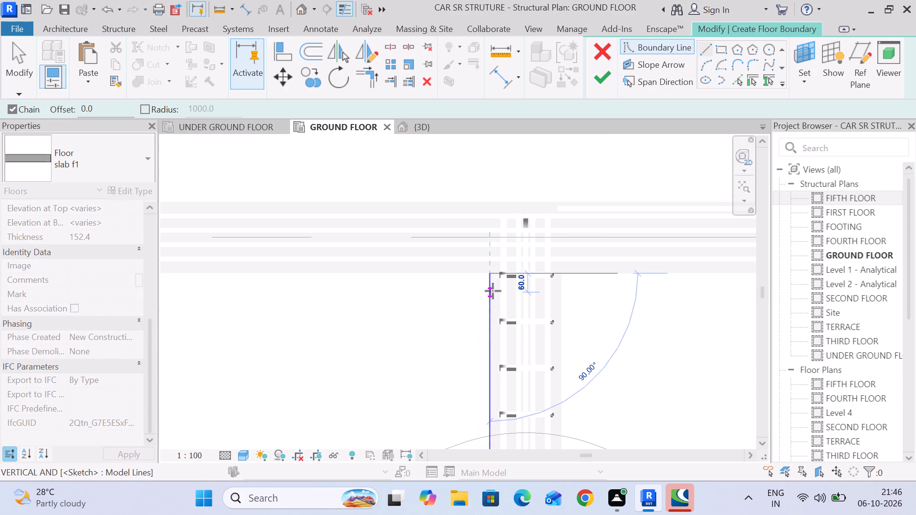
pyautogui.click(19, 64)
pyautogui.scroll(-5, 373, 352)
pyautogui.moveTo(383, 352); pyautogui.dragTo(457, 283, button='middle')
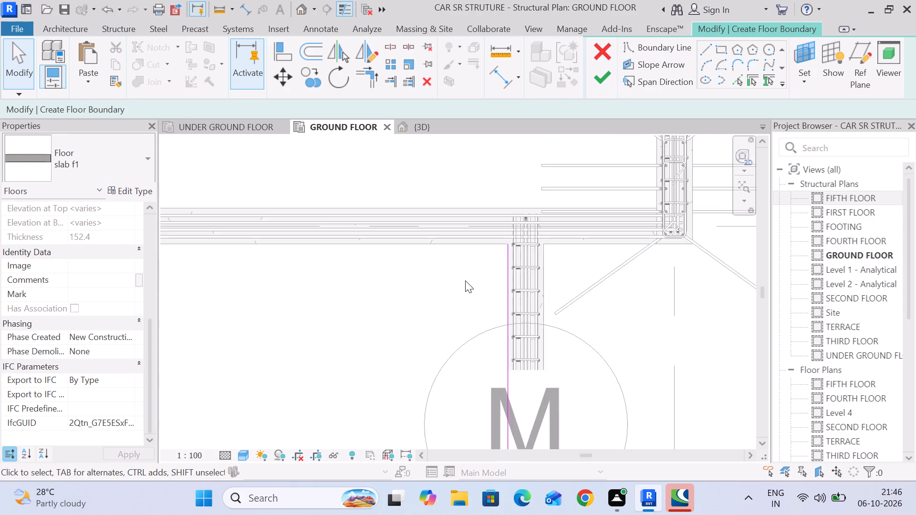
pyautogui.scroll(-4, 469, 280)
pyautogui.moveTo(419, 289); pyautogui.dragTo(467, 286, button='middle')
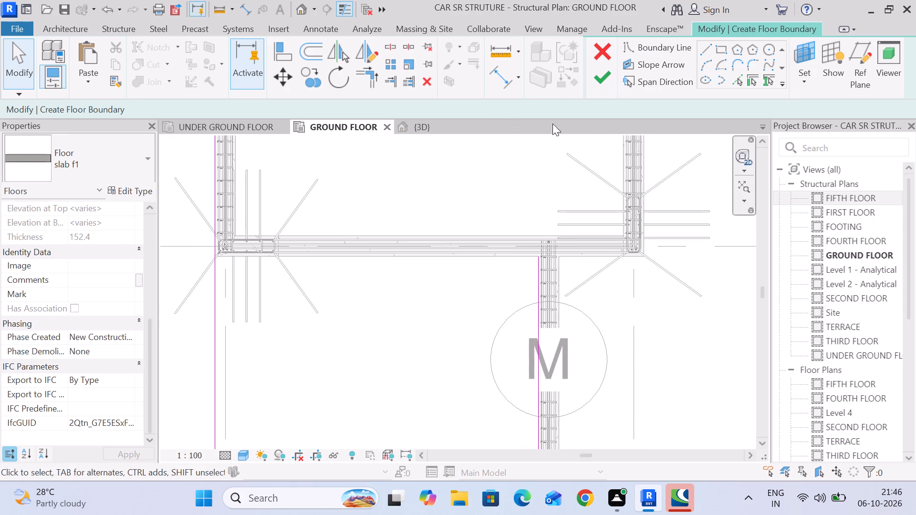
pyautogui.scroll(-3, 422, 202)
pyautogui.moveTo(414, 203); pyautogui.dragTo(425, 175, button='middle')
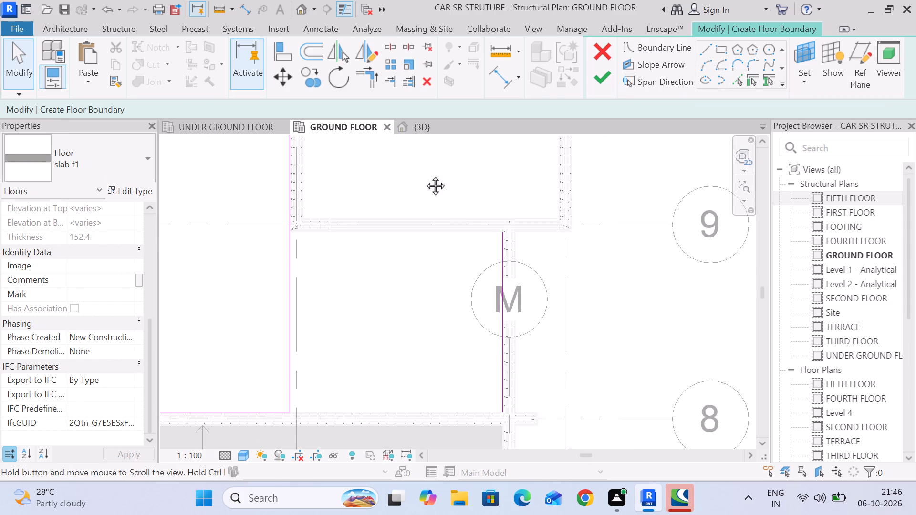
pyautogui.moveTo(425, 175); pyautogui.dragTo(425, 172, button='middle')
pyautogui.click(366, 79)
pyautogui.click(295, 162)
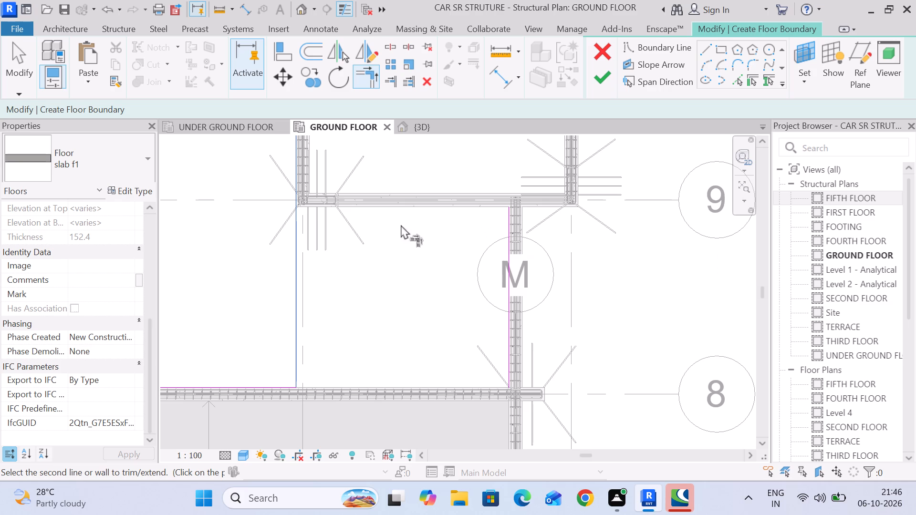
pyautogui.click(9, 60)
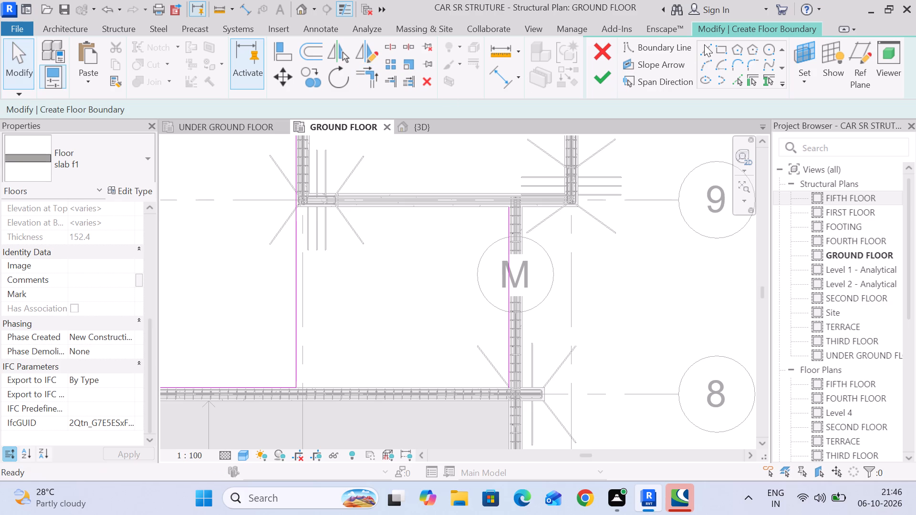
# Draw a boundary line along the grid 9 beam's south face, from the grid M boundary line to the grid K edge.
pyautogui.click(711, 41)
pyautogui.click(707, 49)
pyautogui.scroll(6, 492, 222)
pyautogui.scroll(7, 538, 196)
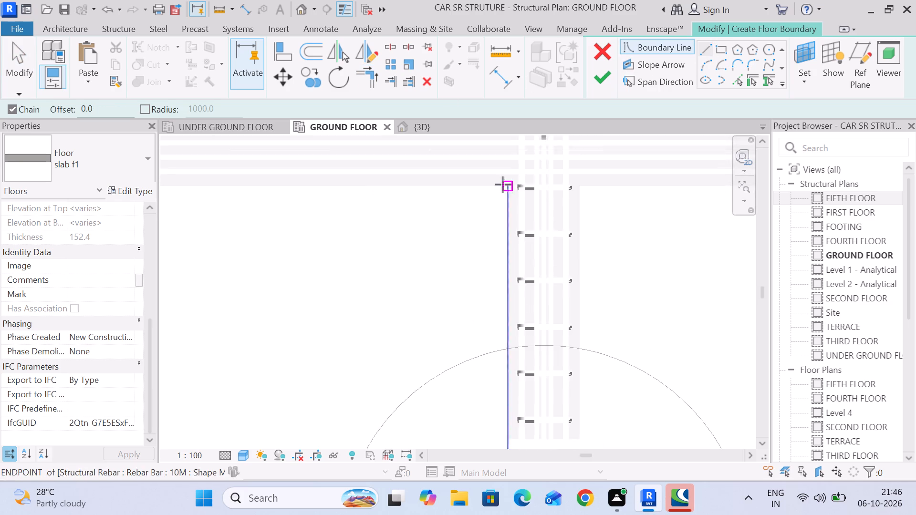
pyautogui.scroll(11, 503, 185)
pyautogui.click(506, 179)
pyautogui.scroll(-5, 291, 195)
pyautogui.moveTo(292, 197); pyautogui.dragTo(322, 211, button='middle')
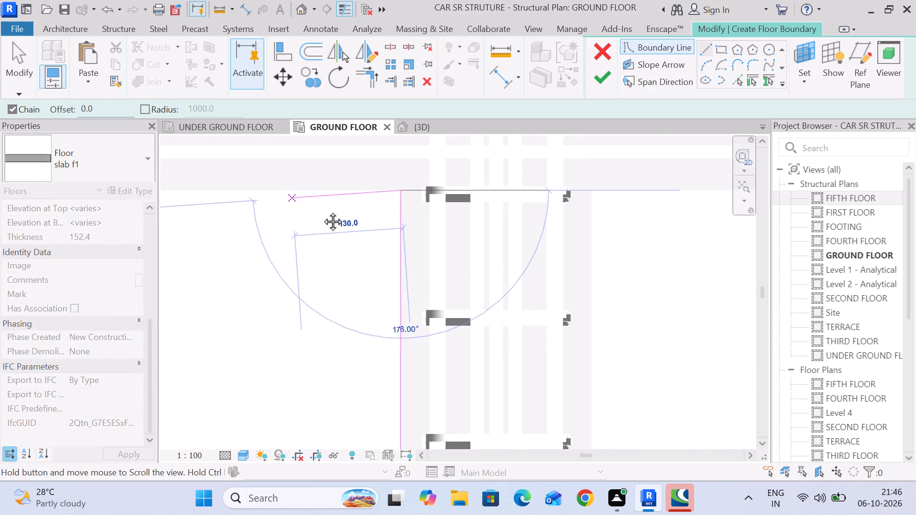
pyautogui.moveTo(322, 211); pyautogui.dragTo(627, 278, button='middle')
pyautogui.scroll(-5, 364, 259)
pyautogui.moveTo(366, 274); pyautogui.dragTo(749, 288, button='middle')
pyautogui.scroll(-4, 315, 280)
pyautogui.moveTo(321, 280); pyautogui.dragTo(672, 307, button='middle')
pyautogui.moveTo(328, 294); pyautogui.dragTo(633, 294, button='middle')
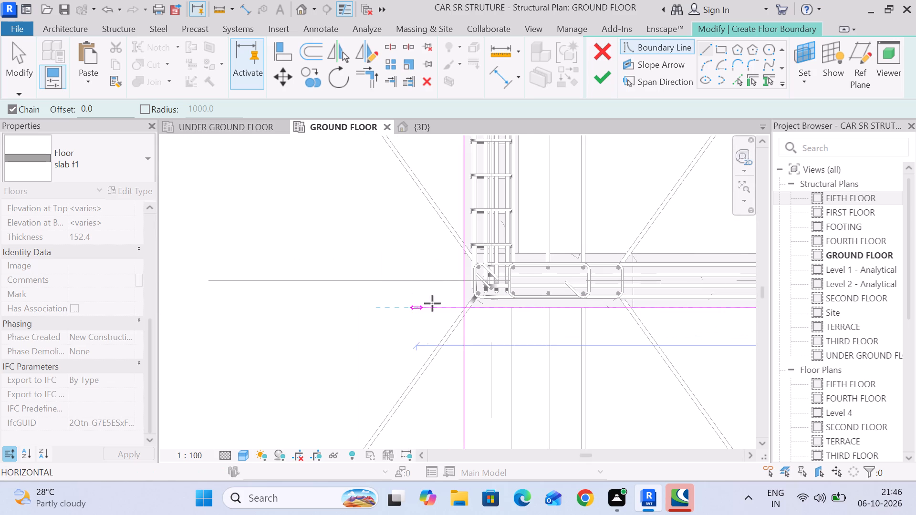
pyautogui.click(466, 307)
pyautogui.scroll(-5, 543, 310)
pyautogui.moveTo(541, 313); pyautogui.dragTo(504, 250, button='middle')
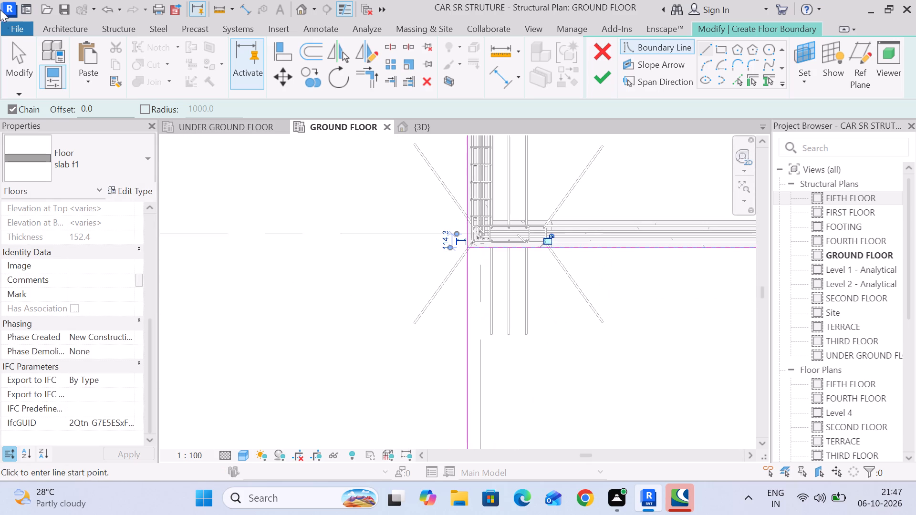
pyautogui.click(24, 53)
# Trim the floor boundary's grid K edge and the grid 9 line to a corner at grids K/9.
pyautogui.scroll(-4, 406, 263)
pyautogui.moveTo(455, 272); pyautogui.dragTo(397, 216, button='middle')
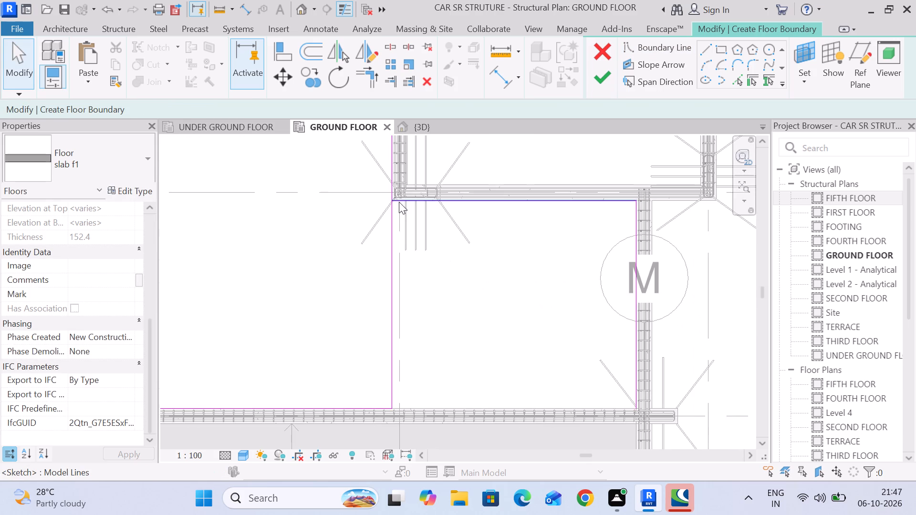
pyautogui.scroll(15, 388, 196)
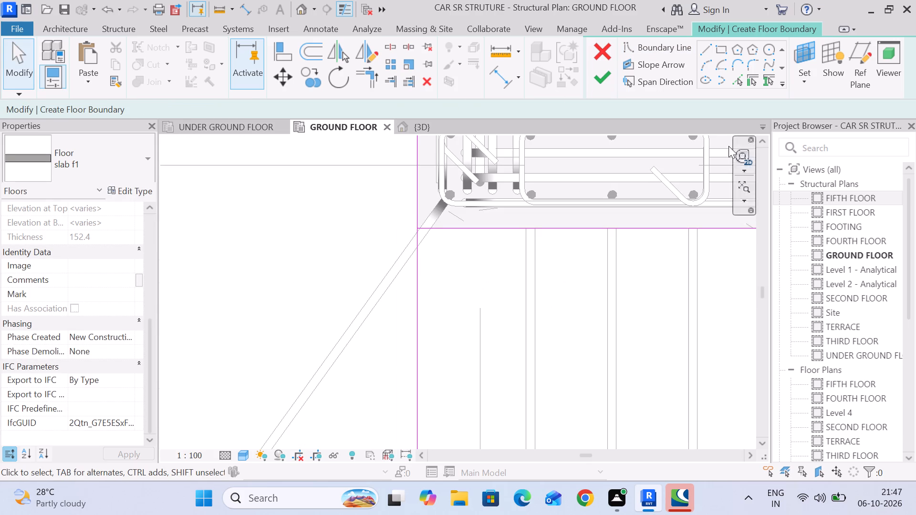
pyautogui.click(370, 76)
pyautogui.click(418, 191)
pyautogui.click(440, 231)
pyautogui.scroll(-3, 486, 288)
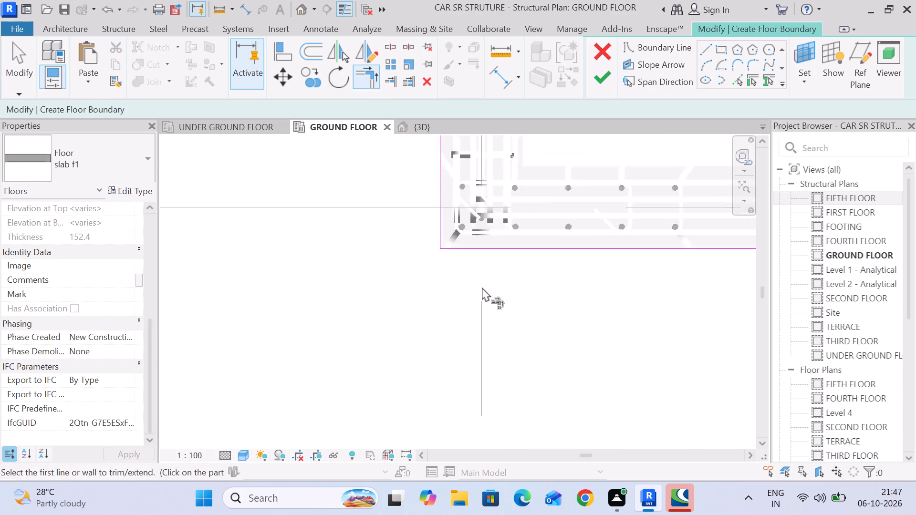
pyautogui.scroll(-2, 482, 287)
pyautogui.moveTo(480, 287); pyautogui.dragTo(406, 217, button='middle')
pyautogui.click(18, 55)
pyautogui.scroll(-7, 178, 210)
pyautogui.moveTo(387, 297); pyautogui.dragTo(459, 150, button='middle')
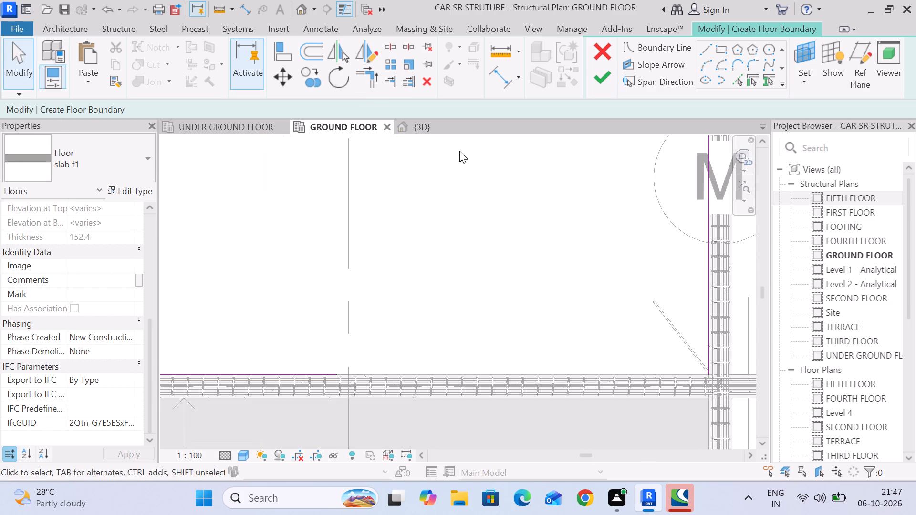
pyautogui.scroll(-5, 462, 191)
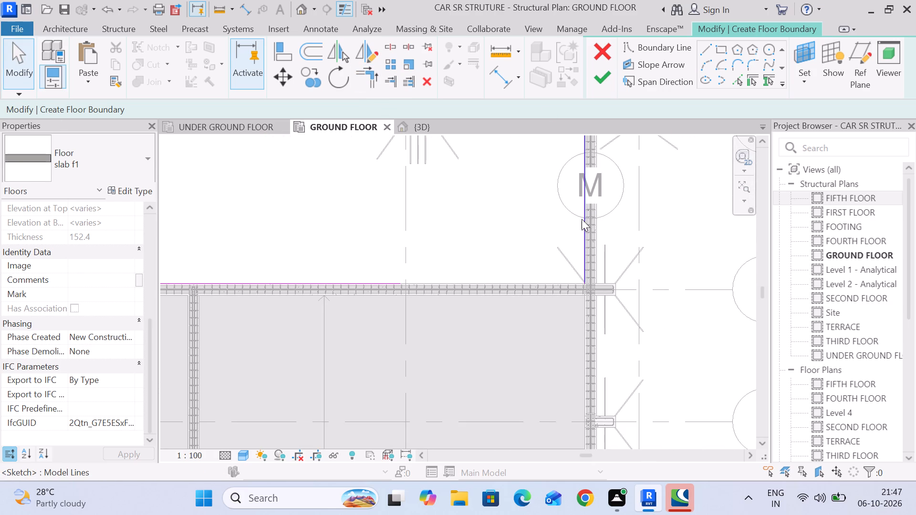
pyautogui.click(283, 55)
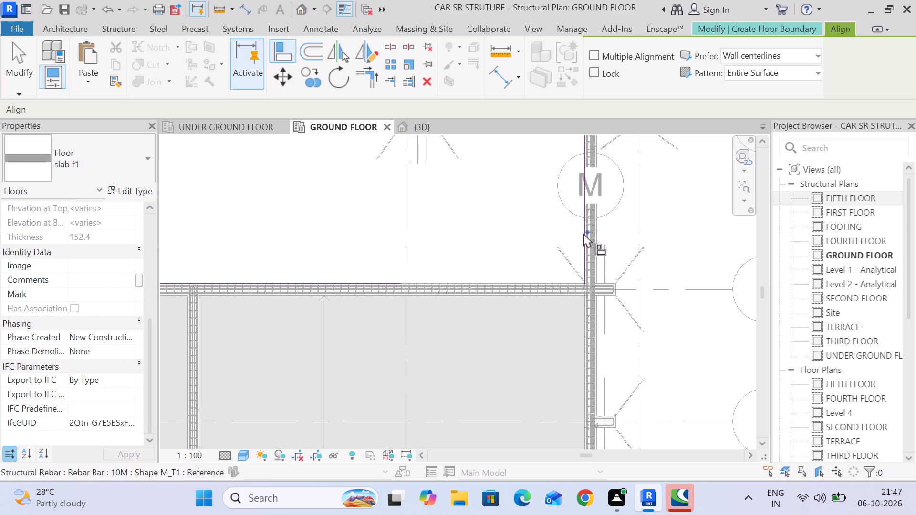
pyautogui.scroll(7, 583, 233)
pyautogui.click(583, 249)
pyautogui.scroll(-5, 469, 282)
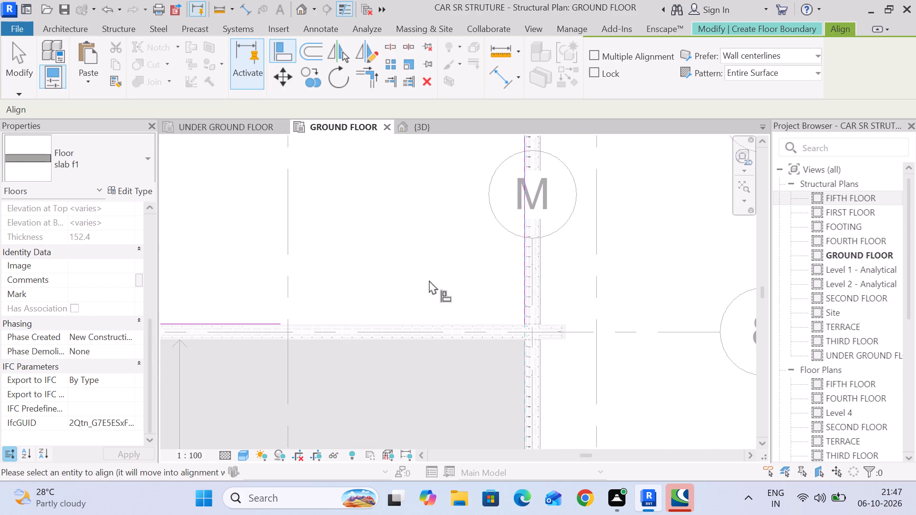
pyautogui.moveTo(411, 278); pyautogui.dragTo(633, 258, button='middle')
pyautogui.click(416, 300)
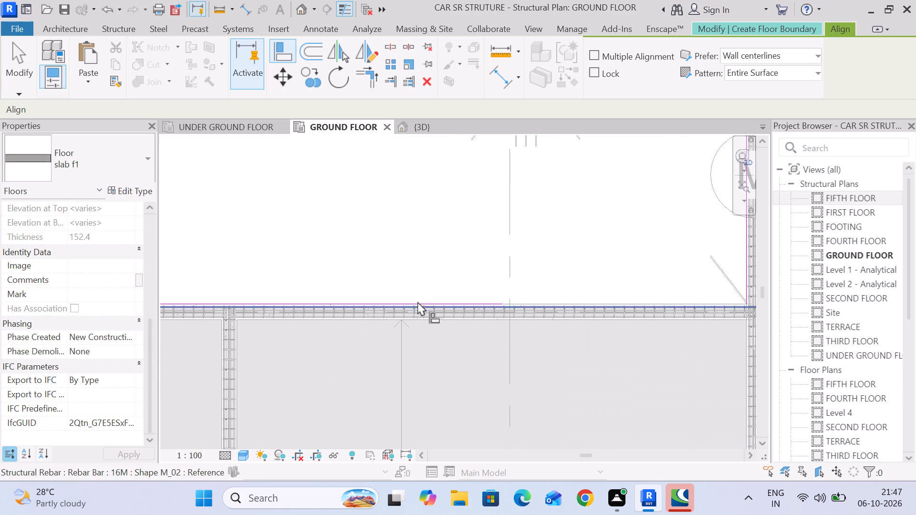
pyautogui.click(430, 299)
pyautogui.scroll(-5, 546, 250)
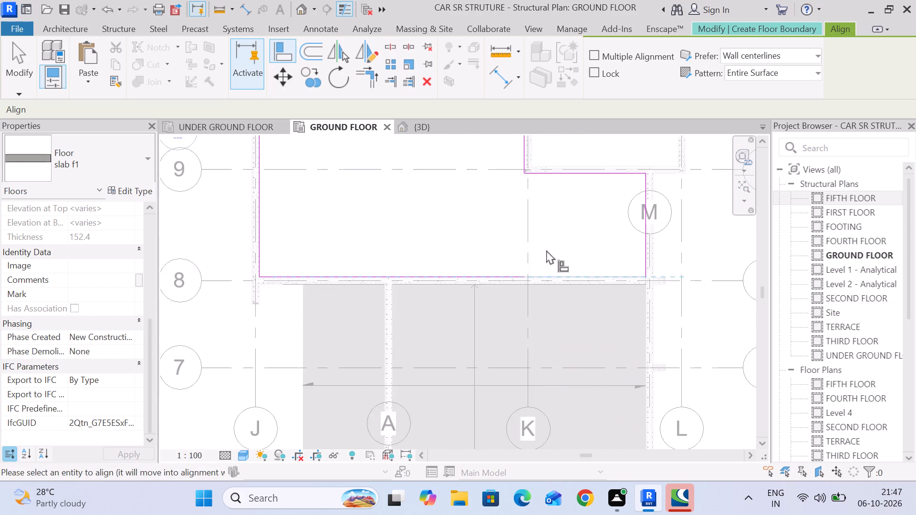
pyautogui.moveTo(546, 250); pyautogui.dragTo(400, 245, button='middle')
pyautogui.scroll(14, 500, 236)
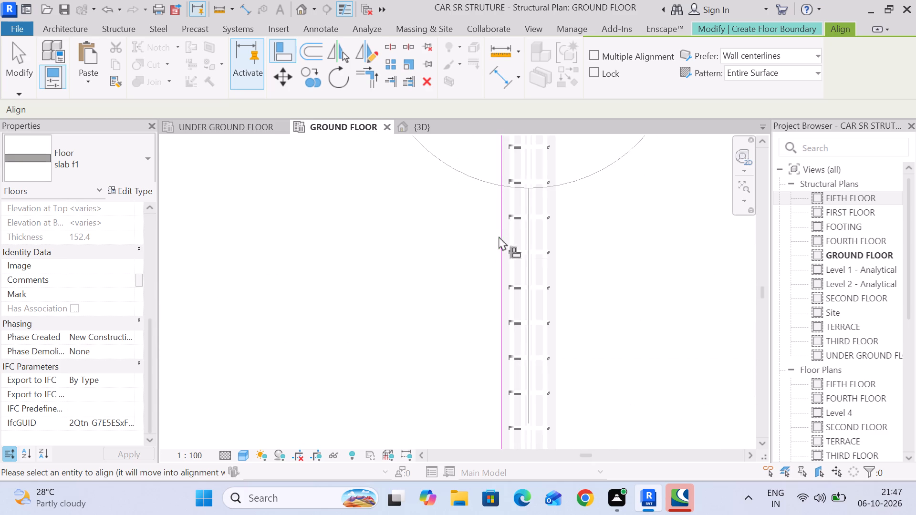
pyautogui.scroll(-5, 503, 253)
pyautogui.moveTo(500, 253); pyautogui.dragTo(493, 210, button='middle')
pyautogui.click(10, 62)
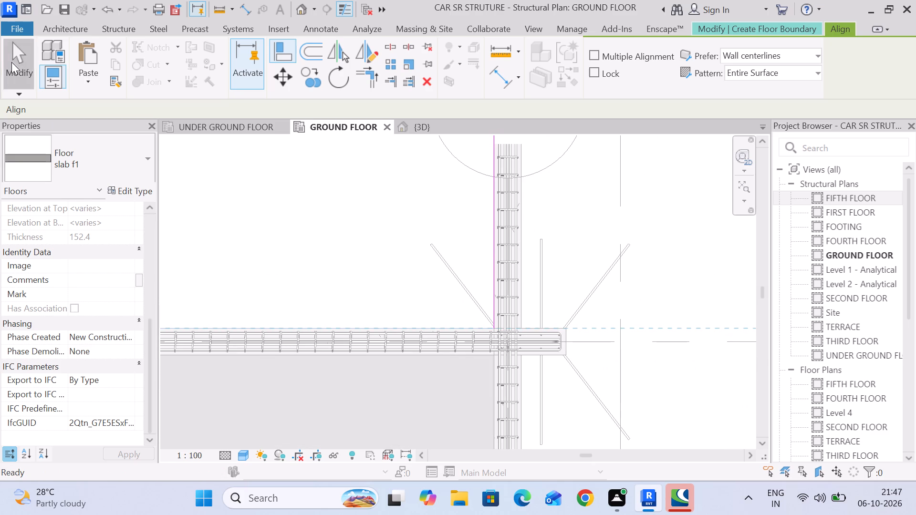
# Extend the grid 8 boundary edge to the grid M line so they form a closed corner.
pyautogui.click(359, 75)
pyautogui.click(497, 209)
pyautogui.scroll(-4, 374, 246)
pyautogui.moveTo(369, 249); pyautogui.dragTo(513, 244, button='middle')
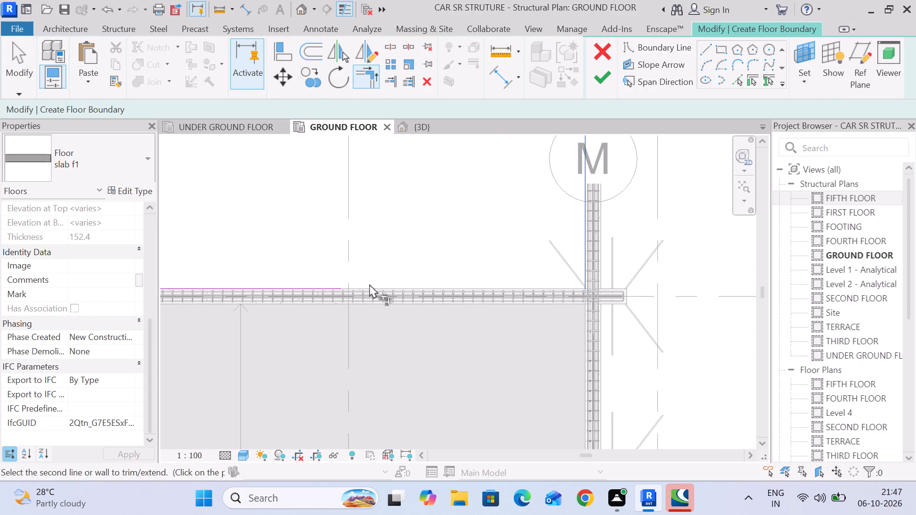
pyautogui.click(336, 285)
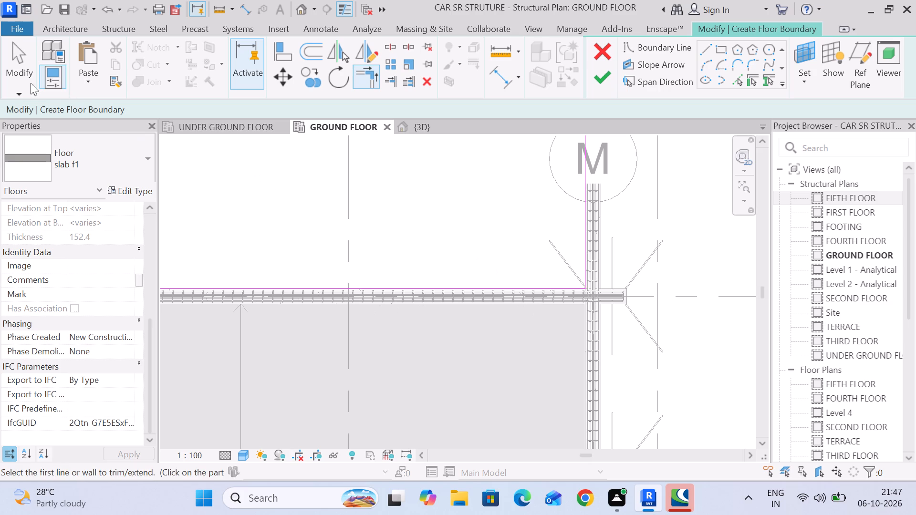
pyautogui.click(494, 190)
pyautogui.click(11, 52)
# Finish the floor sketch to create the L-shaped slab f1 floor between grids 8 and 10.
pyautogui.scroll(6, 548, 270)
pyautogui.moveTo(606, 287); pyautogui.dragTo(533, 231, button='middle')
pyautogui.scroll(-8, 532, 227)
pyautogui.moveTo(529, 232); pyautogui.dragTo(548, 327, button='middle')
pyautogui.scroll(-7, 529, 317)
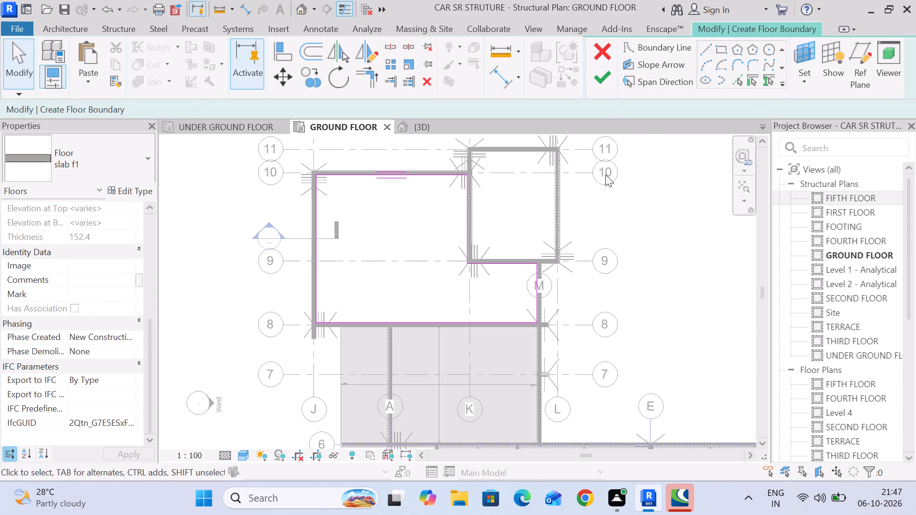
pyautogui.click(601, 79)
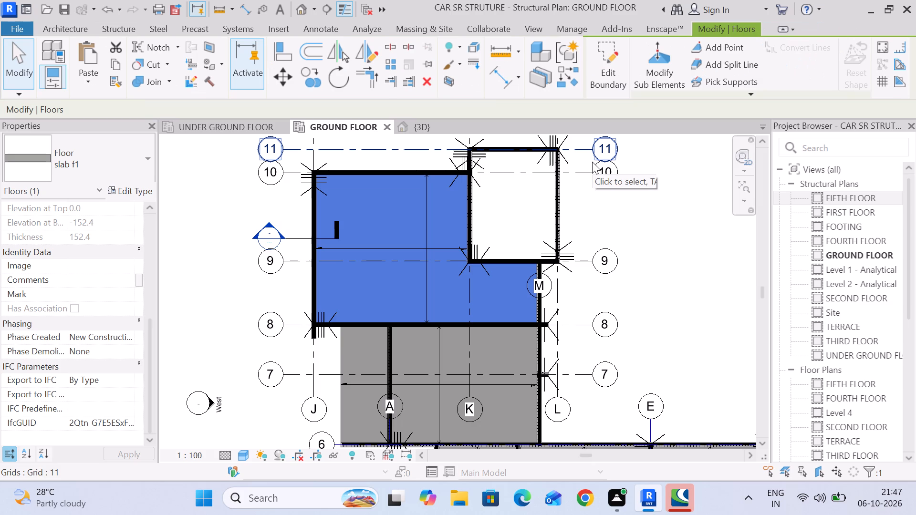
pyautogui.click(676, 195)
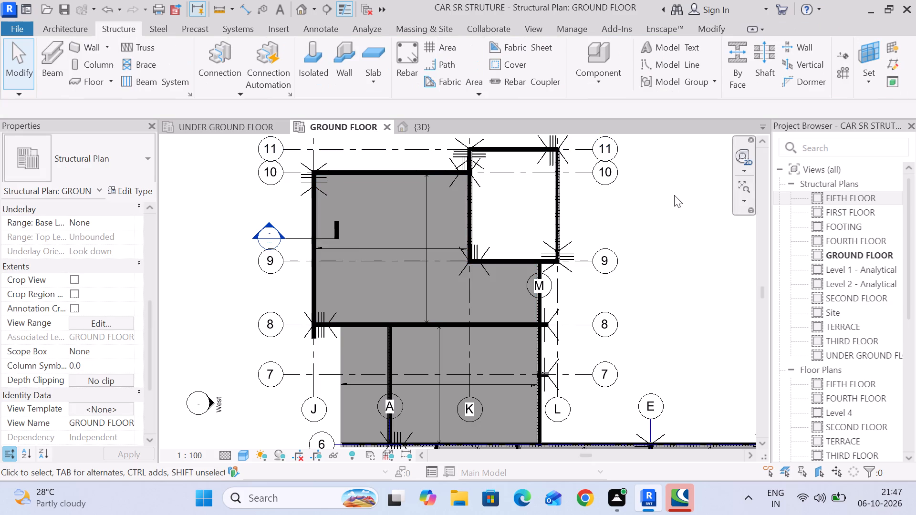
# Examine the slab coverage across the GROUND FLOOR plan, from the grid J–L wing to the grid A–D wing.
pyautogui.scroll(-6, 698, 210)
pyautogui.moveTo(698, 216); pyautogui.dragTo(578, 203, button='middle')
pyautogui.scroll(-3, 565, 202)
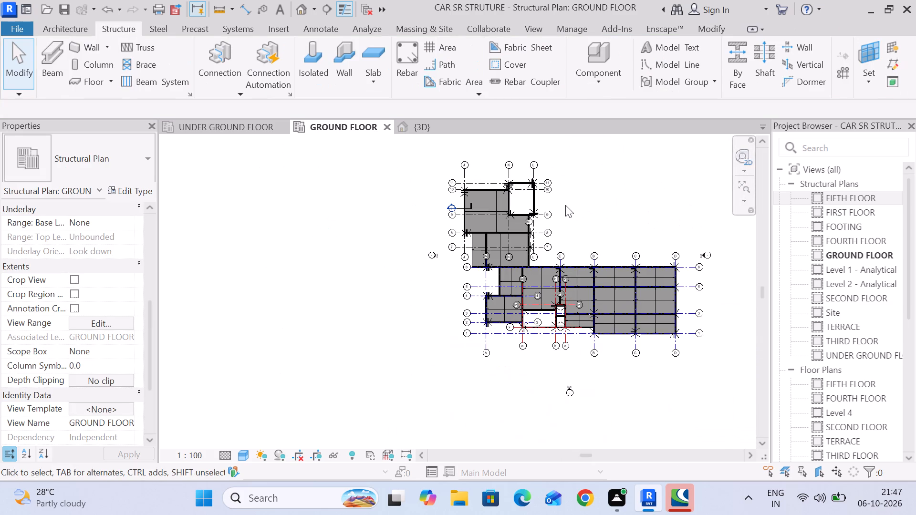
pyautogui.scroll(4, 562, 204)
pyautogui.moveTo(589, 215); pyautogui.dragTo(602, 182, button='middle')
pyautogui.scroll(1, 607, 184)
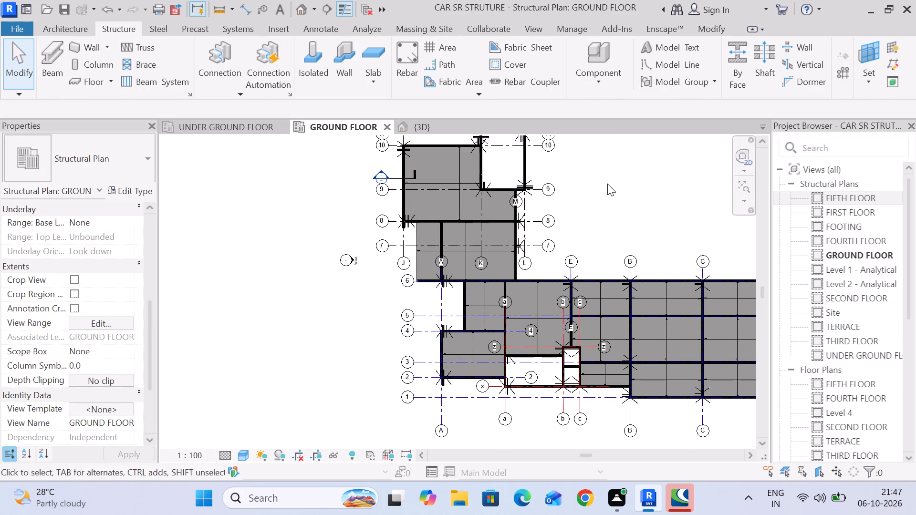
pyautogui.moveTo(607, 184); pyautogui.dragTo(553, 170, button='middle')
pyautogui.moveTo(627, 181); pyautogui.dragTo(585, 171, button='middle')
pyautogui.scroll(-2, 590, 172)
pyautogui.moveTo(590, 172); pyautogui.dragTo(570, 173, button='middle')
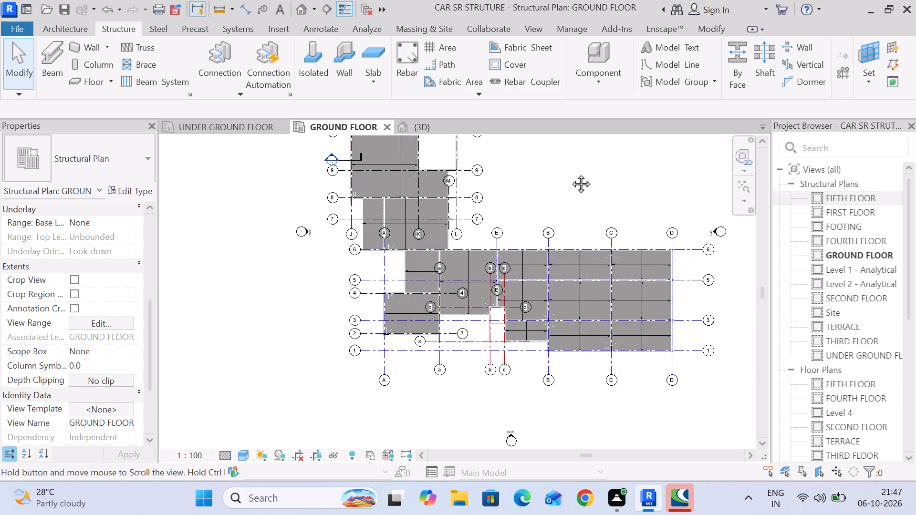
pyautogui.moveTo(570, 173); pyautogui.dragTo(481, 167, button='middle')
# Place an aligned dimension across the slab bay between grids C and D, from the grid 1 beam's inner face to the grid 3 beam's inner face.
pyautogui.click(710, 25)
pyautogui.click(487, 80)
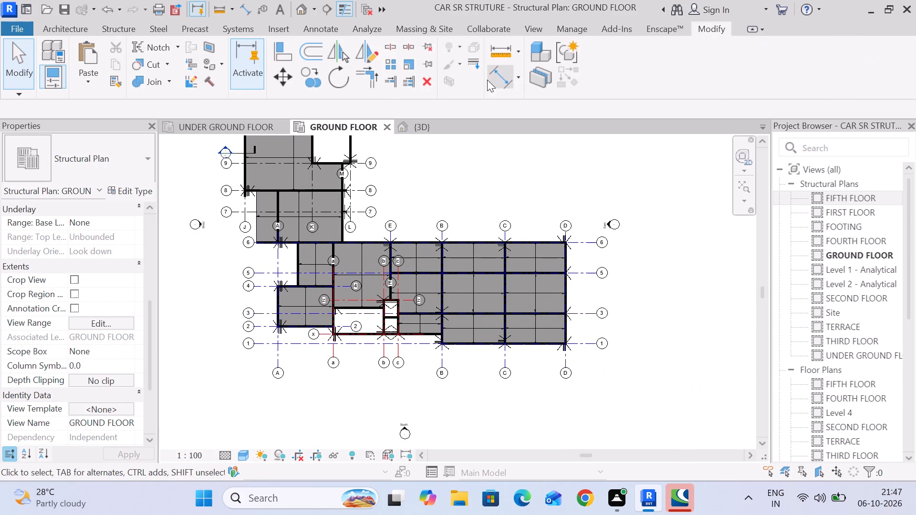
pyautogui.scroll(11, 533, 321)
pyautogui.middleClick(529, 333)
pyautogui.moveTo(563, 354); pyautogui.dragTo(511, 216, button='middle')
pyautogui.scroll(1, 563, 354)
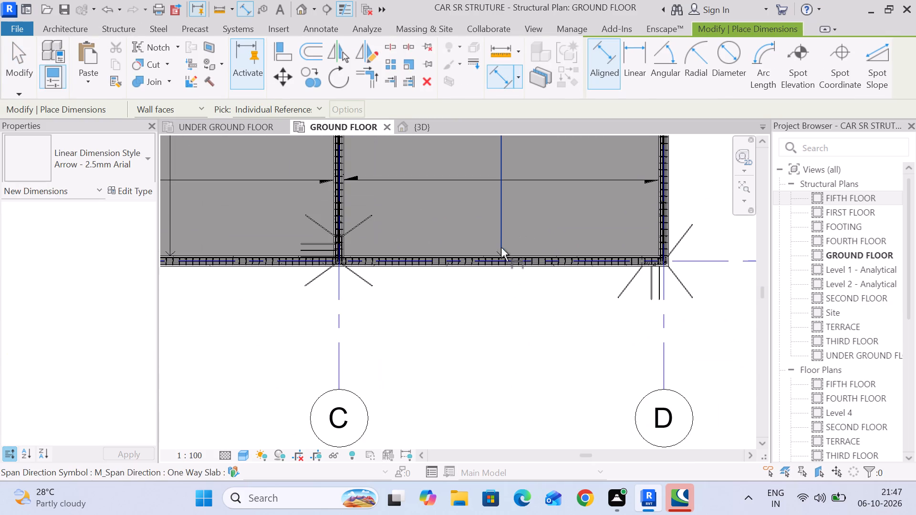
pyautogui.scroll(8, 528, 254)
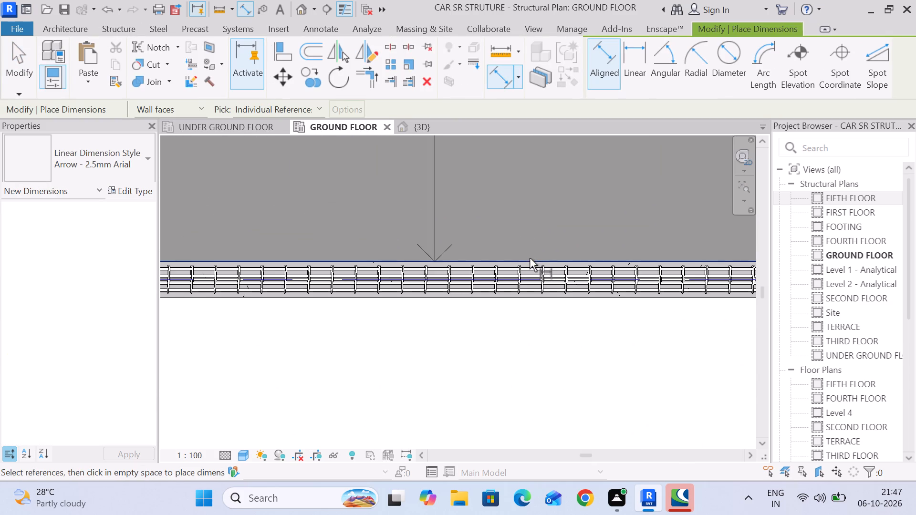
pyautogui.click(530, 258)
pyautogui.scroll(-6, 565, 201)
pyautogui.moveTo(563, 203); pyautogui.dragTo(516, 355, button='middle')
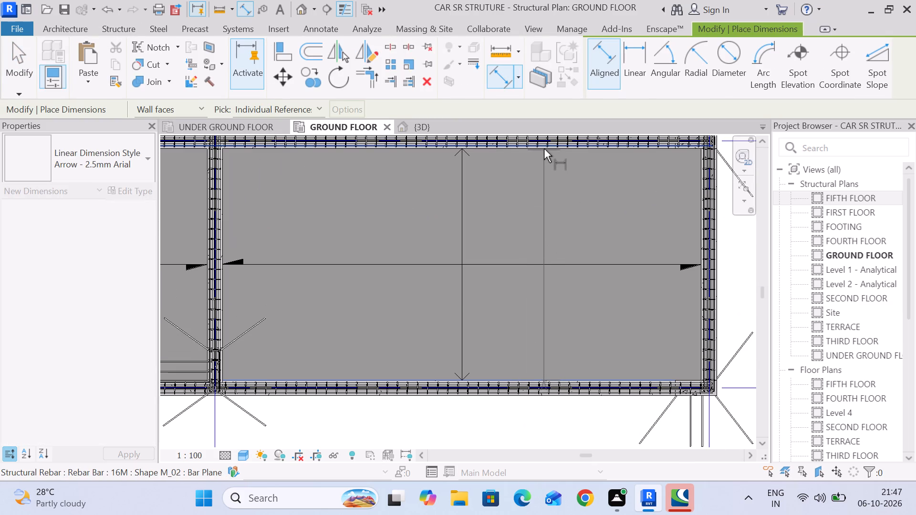
pyautogui.click(544, 149)
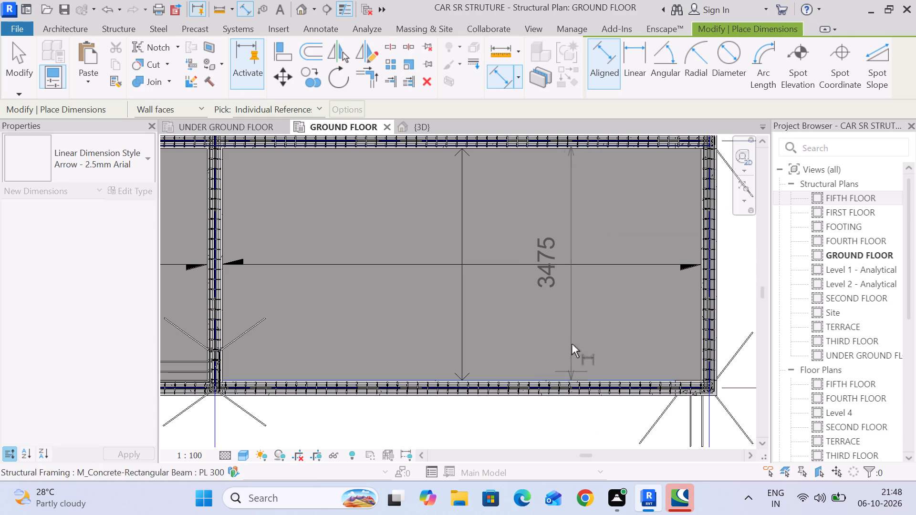
pyautogui.click(572, 333)
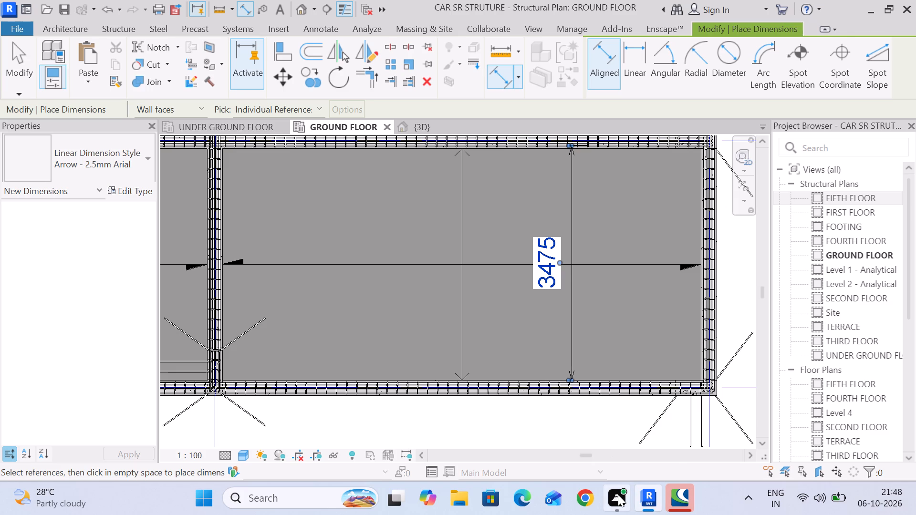
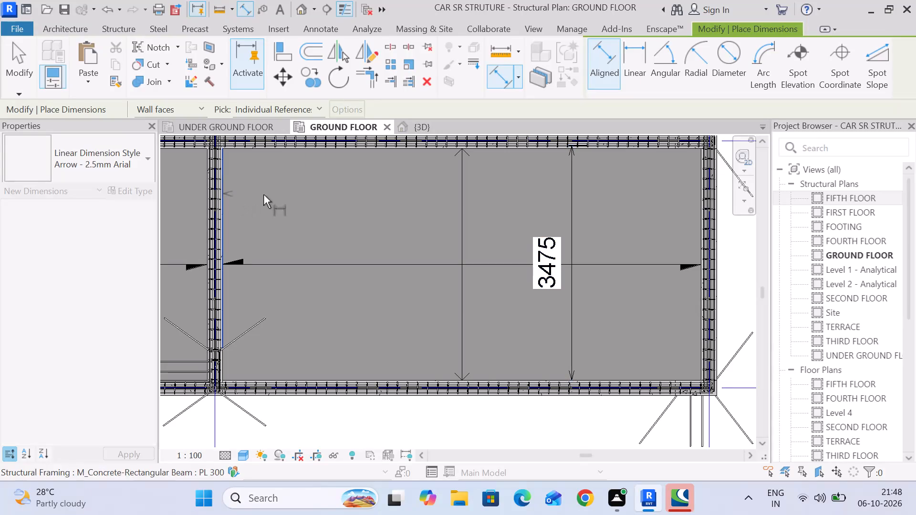
# Finish the horizontal aligned dimension across the slab bay between grids C–D and 1–3, ending at the grid D beam.
pyautogui.click(702, 193)
pyautogui.click(658, 227)
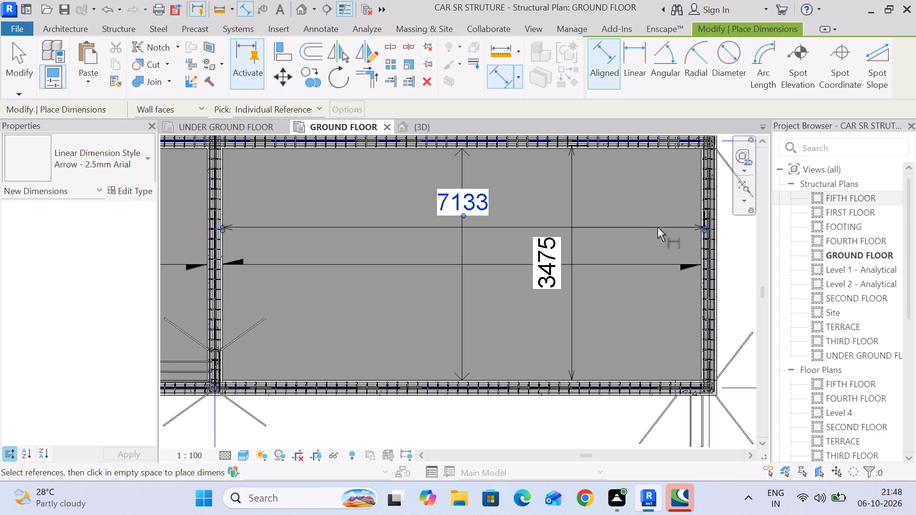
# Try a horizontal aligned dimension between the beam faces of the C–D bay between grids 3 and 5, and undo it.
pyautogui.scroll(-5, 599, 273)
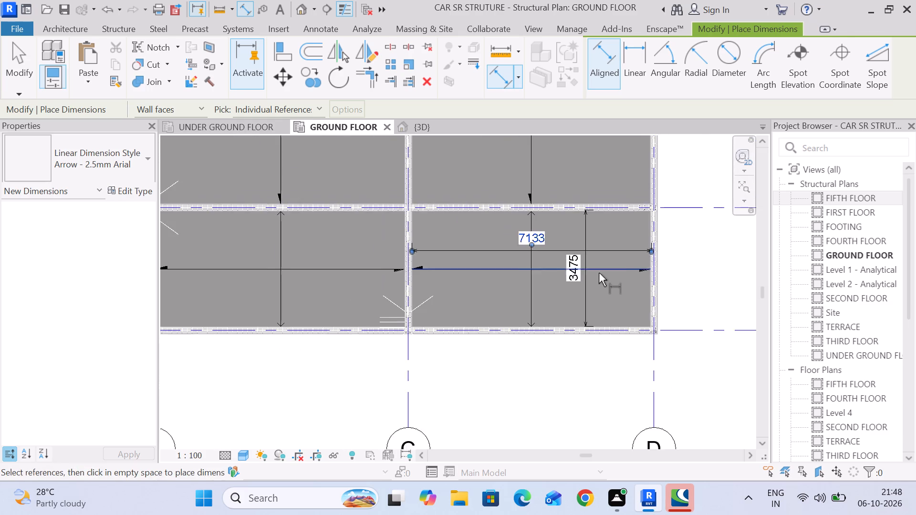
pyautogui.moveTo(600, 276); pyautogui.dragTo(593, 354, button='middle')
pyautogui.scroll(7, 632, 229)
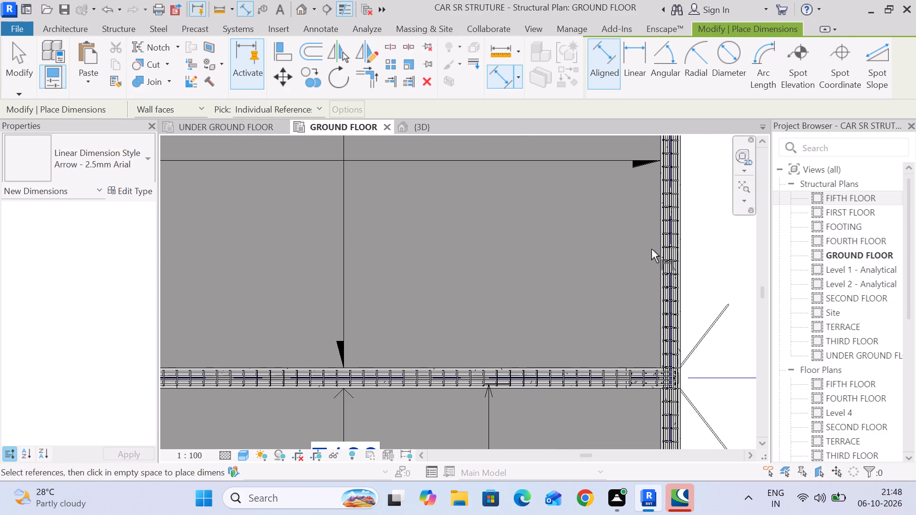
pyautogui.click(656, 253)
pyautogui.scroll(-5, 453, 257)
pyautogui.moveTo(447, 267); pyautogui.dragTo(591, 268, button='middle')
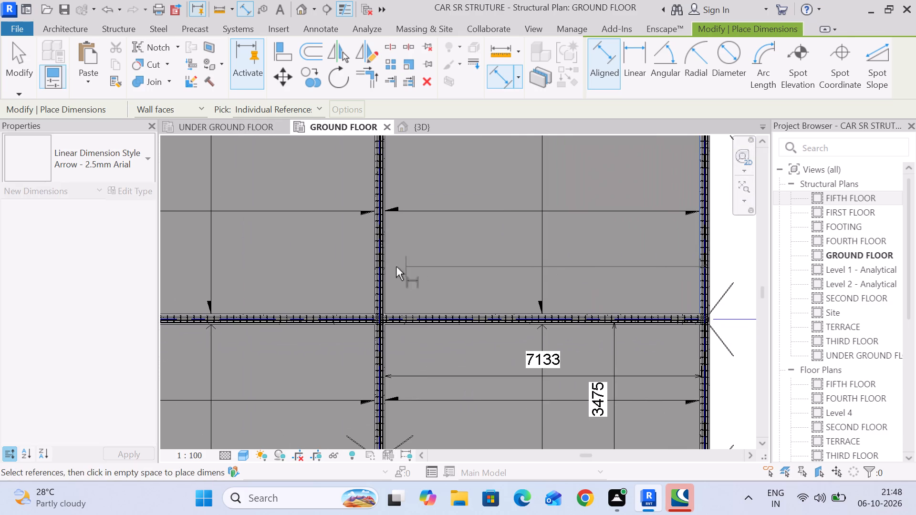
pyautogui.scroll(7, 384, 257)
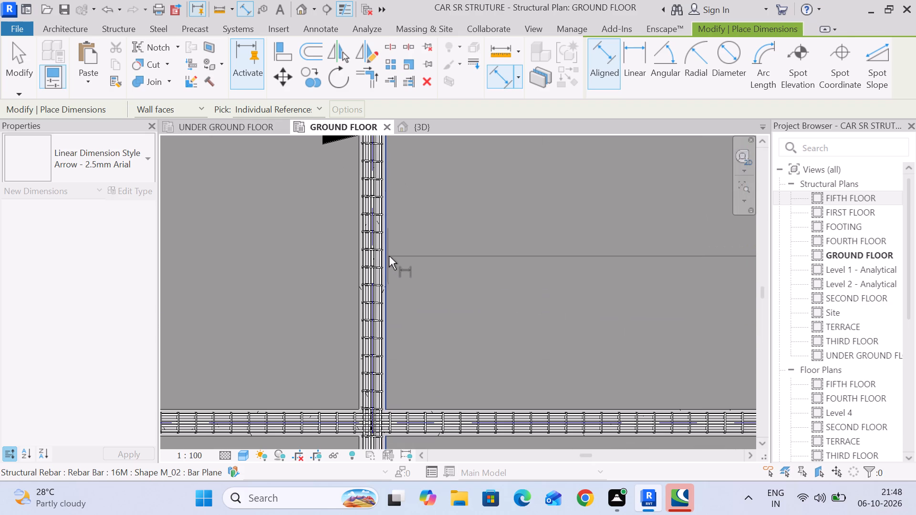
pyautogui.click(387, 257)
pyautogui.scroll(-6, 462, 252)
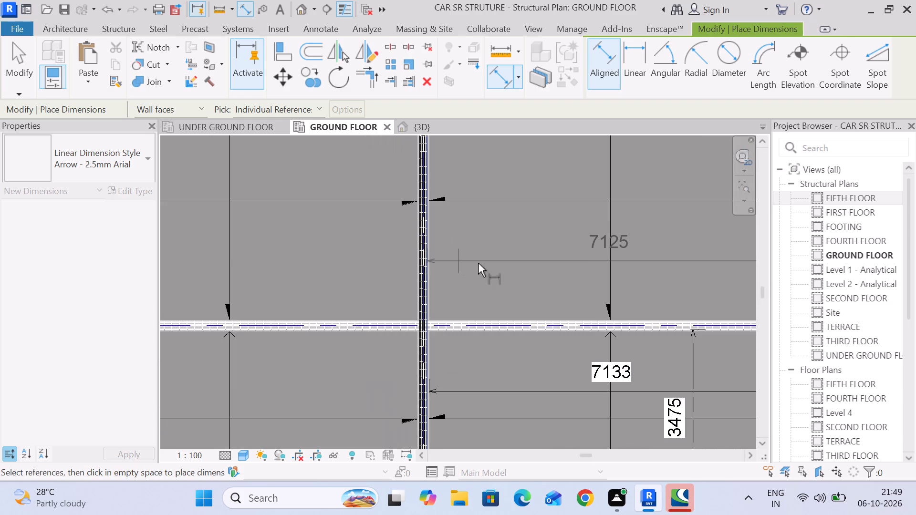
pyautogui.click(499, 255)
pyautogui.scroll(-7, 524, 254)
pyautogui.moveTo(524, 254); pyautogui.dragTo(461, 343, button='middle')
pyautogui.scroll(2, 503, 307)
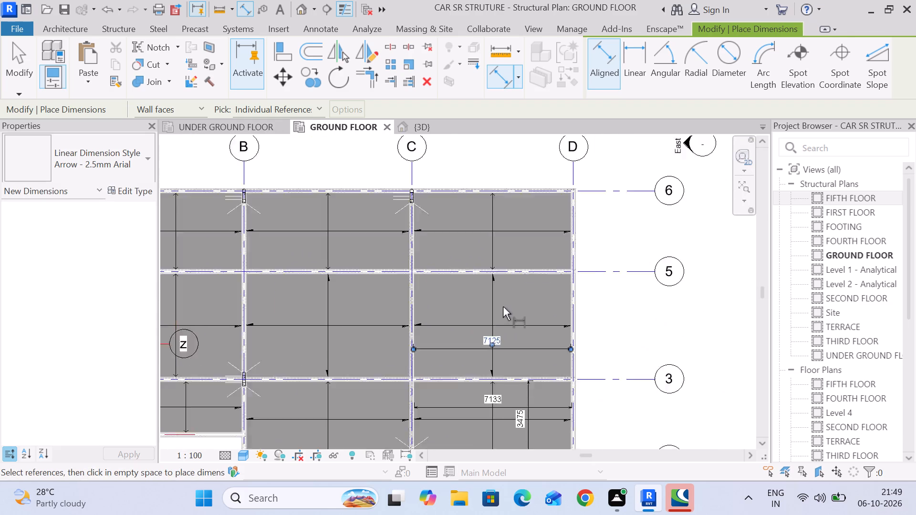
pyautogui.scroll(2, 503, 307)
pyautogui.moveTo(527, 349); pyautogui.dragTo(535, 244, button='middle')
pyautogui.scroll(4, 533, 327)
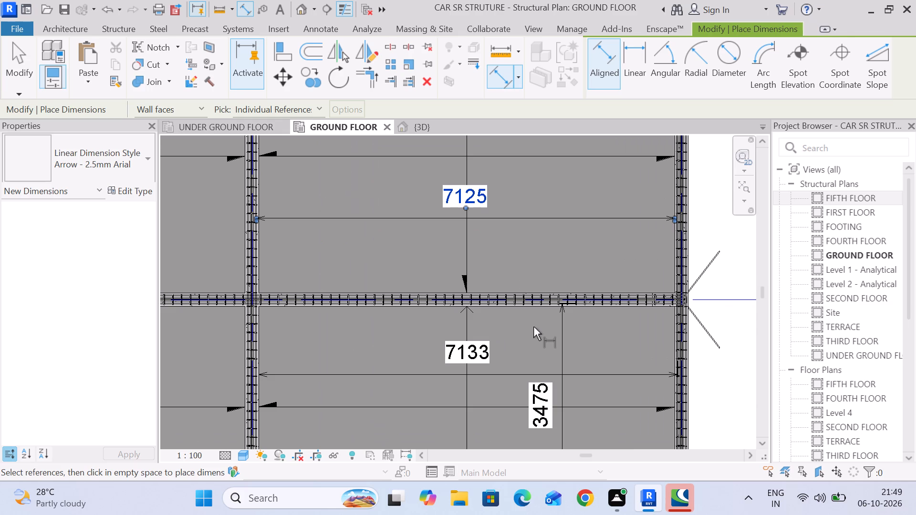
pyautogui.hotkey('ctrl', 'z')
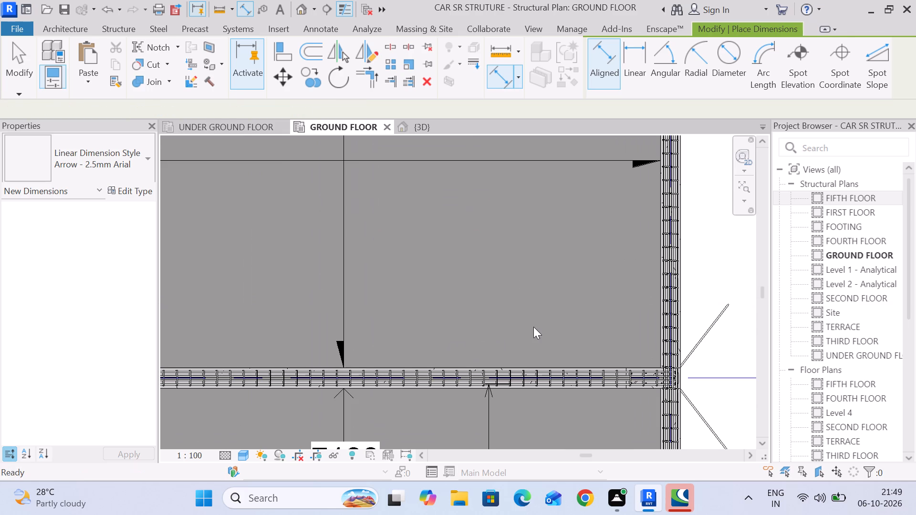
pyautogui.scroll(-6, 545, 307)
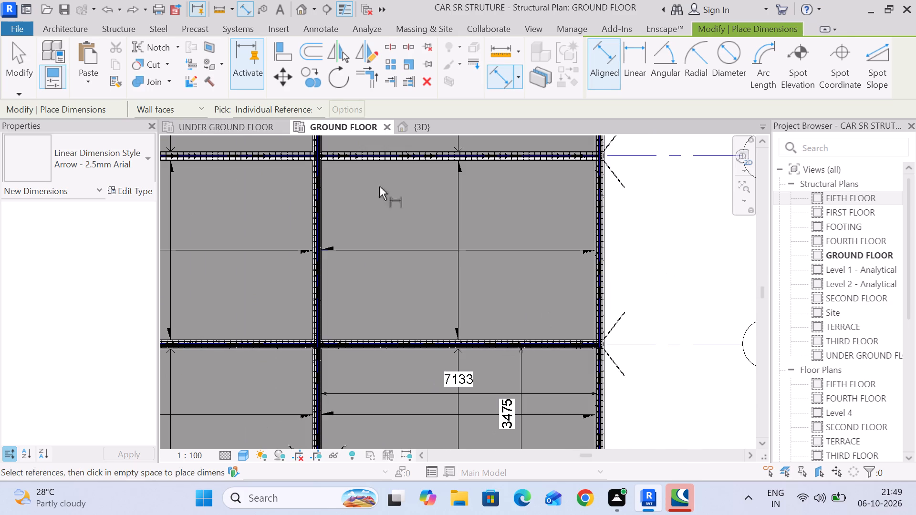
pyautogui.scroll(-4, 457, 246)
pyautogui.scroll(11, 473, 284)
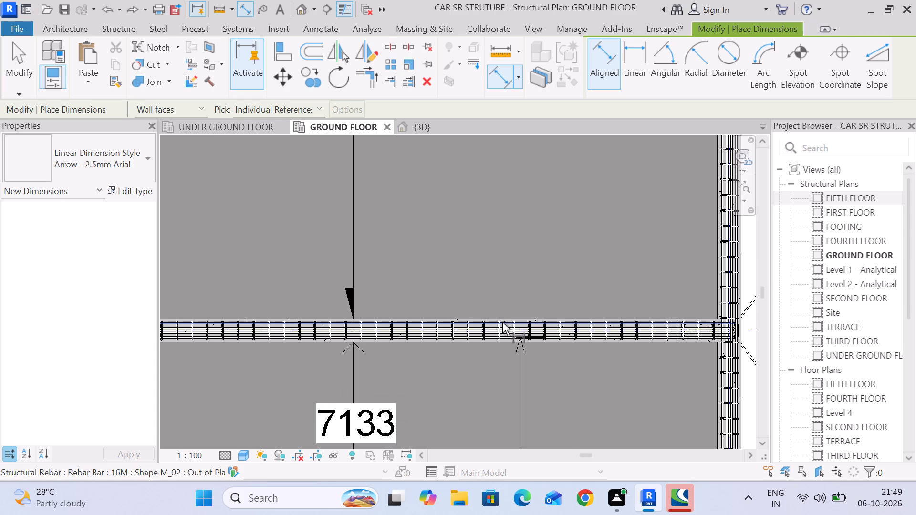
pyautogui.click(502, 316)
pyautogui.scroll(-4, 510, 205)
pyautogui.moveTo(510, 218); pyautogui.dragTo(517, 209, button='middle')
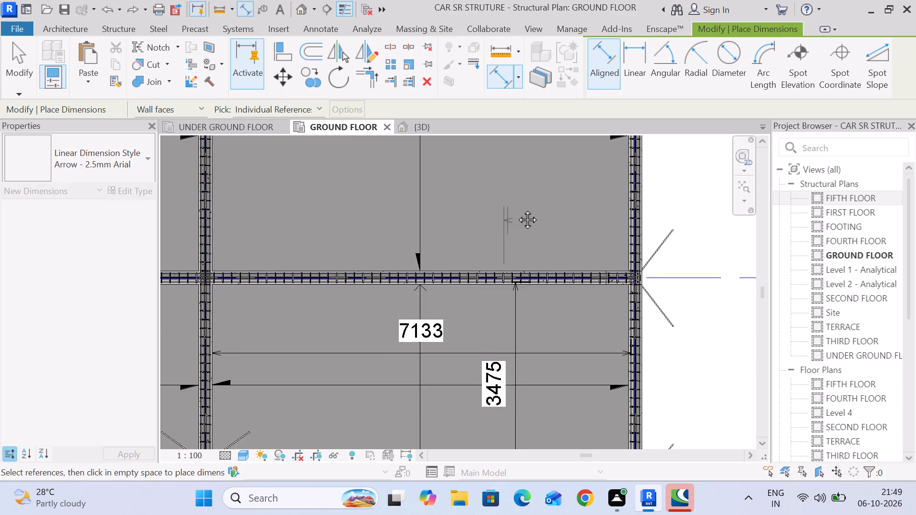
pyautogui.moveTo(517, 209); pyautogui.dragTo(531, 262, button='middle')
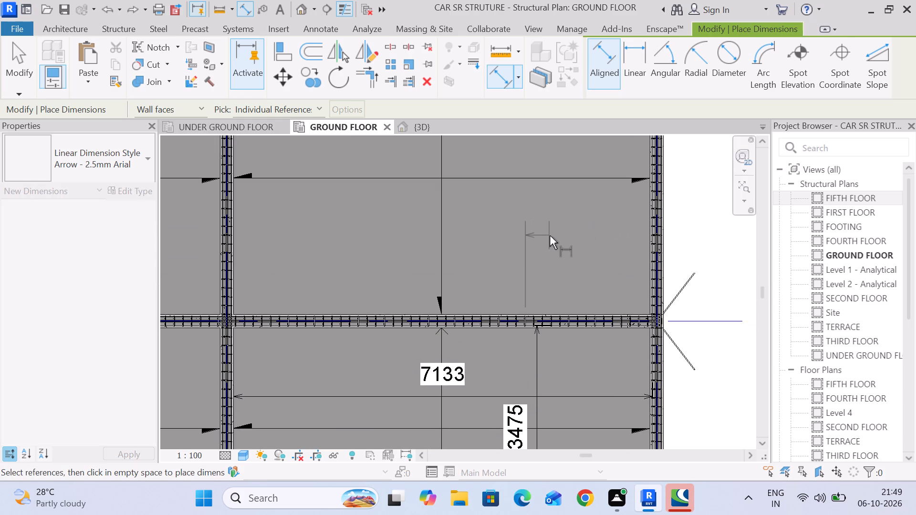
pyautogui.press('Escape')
# Add a vertical aligned dimension between the inner beam faces at grids 3 and 5 in the C–D bay.
pyautogui.scroll(5, 534, 316)
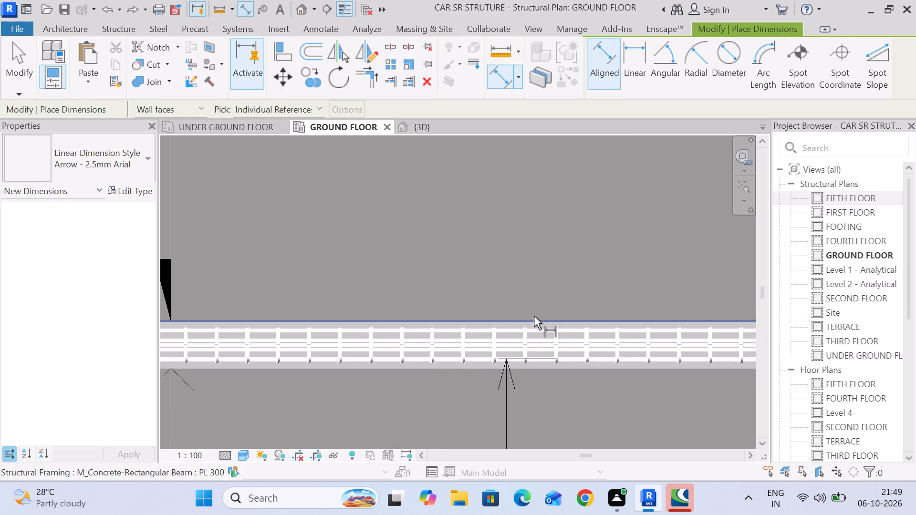
pyautogui.click(534, 316)
pyautogui.scroll(-12, 535, 231)
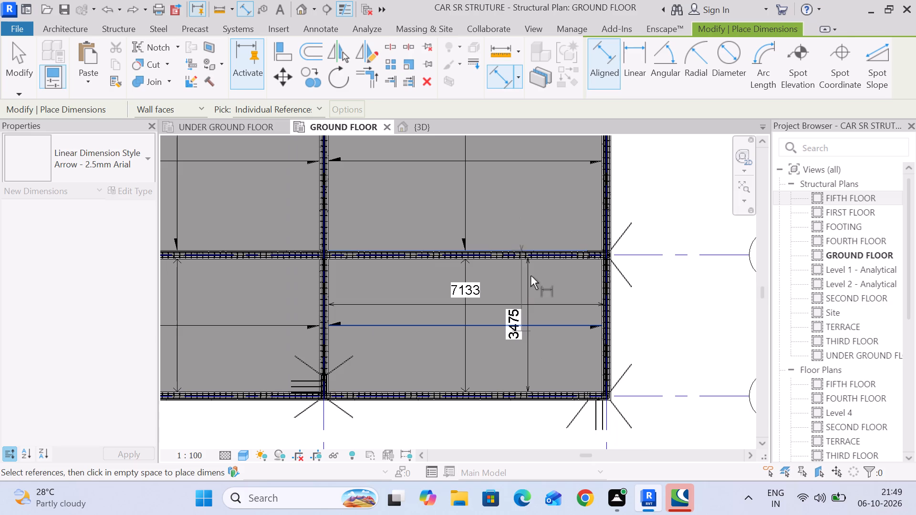
pyautogui.moveTo(536, 159); pyautogui.dragTo(553, 347, button='middle')
pyautogui.scroll(6, 546, 261)
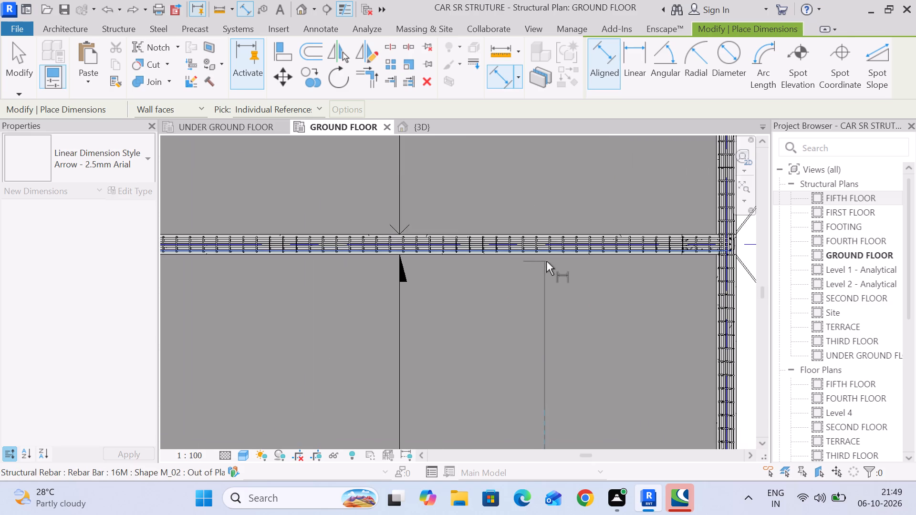
pyautogui.scroll(5, 546, 260)
pyautogui.click(548, 250)
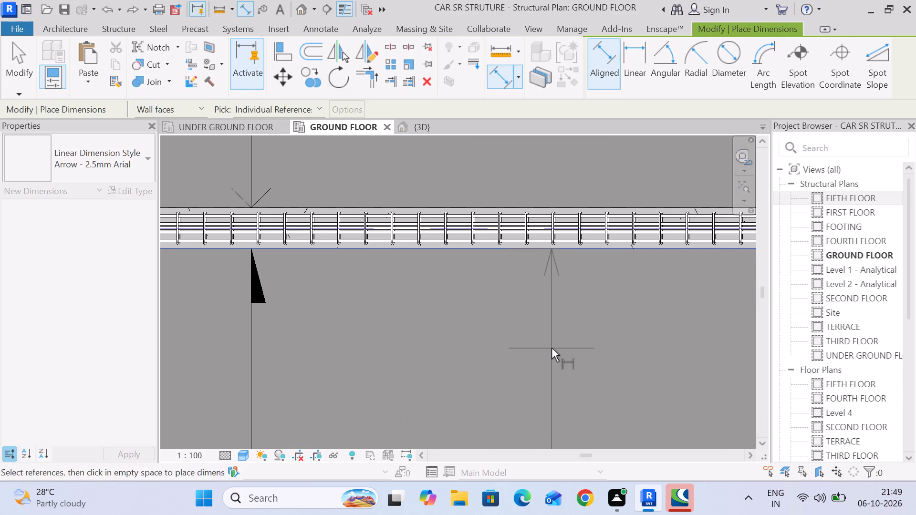
pyautogui.click(549, 348)
# Add a vertical aligned dimension between the inner beam faces at grids 5 and 6 in the C–D bay.
pyautogui.scroll(-6, 550, 347)
pyautogui.scroll(7, 531, 283)
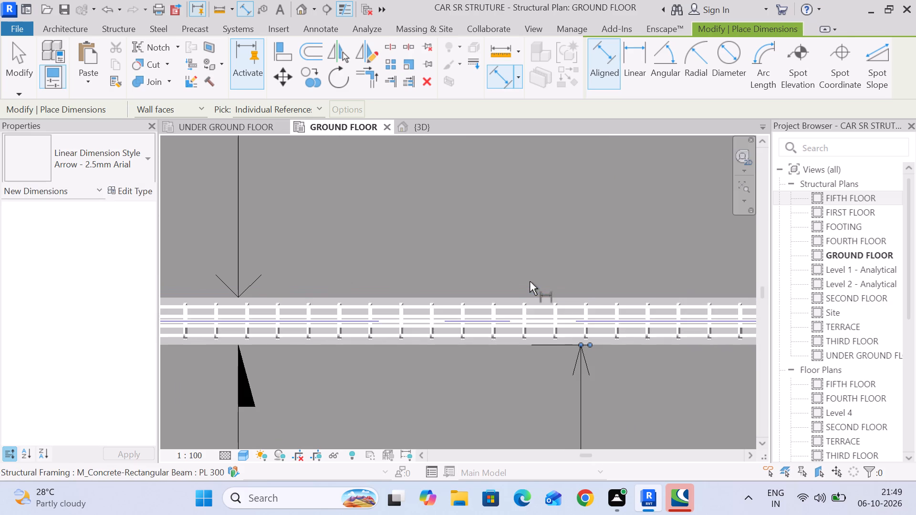
pyautogui.click(537, 296)
pyautogui.scroll(-12, 541, 211)
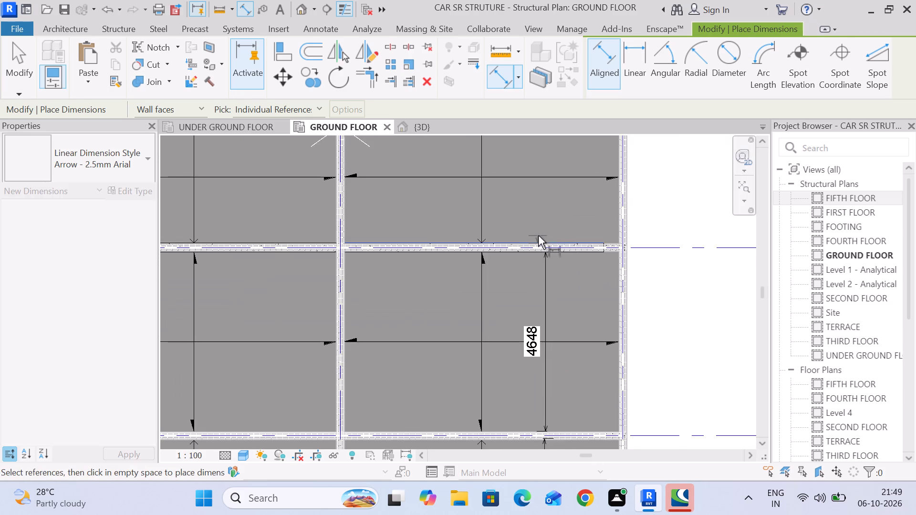
pyautogui.moveTo(535, 235); pyautogui.dragTo(562, 422, button='middle')
pyautogui.scroll(12, 555, 298)
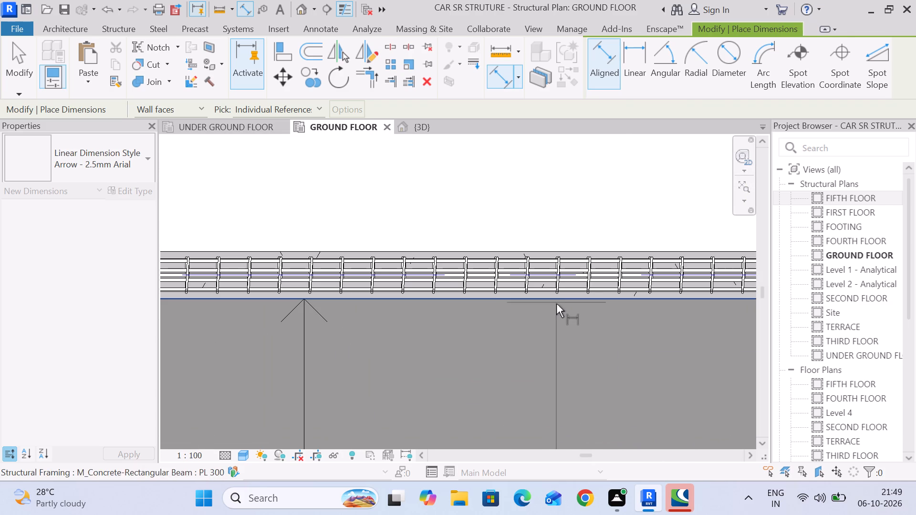
pyautogui.click(556, 299)
pyautogui.scroll(-6, 566, 344)
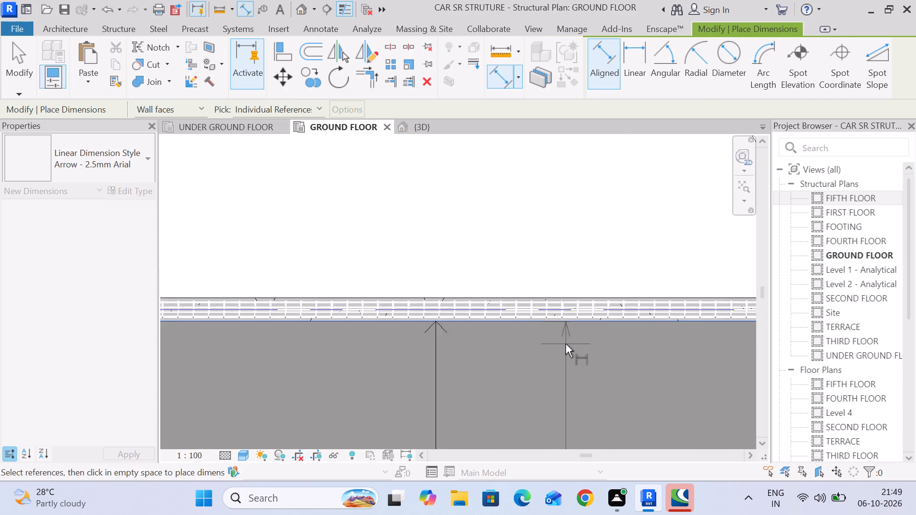
pyautogui.moveTo(564, 343); pyautogui.dragTo(557, 224, button='middle')
pyautogui.click(556, 302)
# Add a horizontal aligned dimension between the inner beam faces at grids B and C in the bay between grids 1 and 3.
pyautogui.scroll(-4, 171, 214)
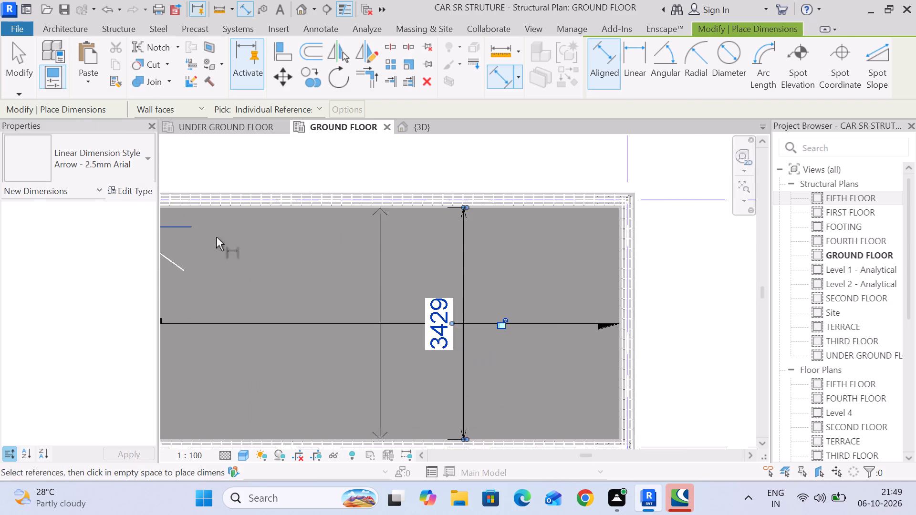
pyautogui.scroll(-1, 216, 237)
pyautogui.moveTo(251, 240); pyautogui.dragTo(377, 165, button='middle')
pyautogui.scroll(-5, 278, 254)
pyautogui.moveTo(278, 254); pyautogui.dragTo(367, 168, button='middle')
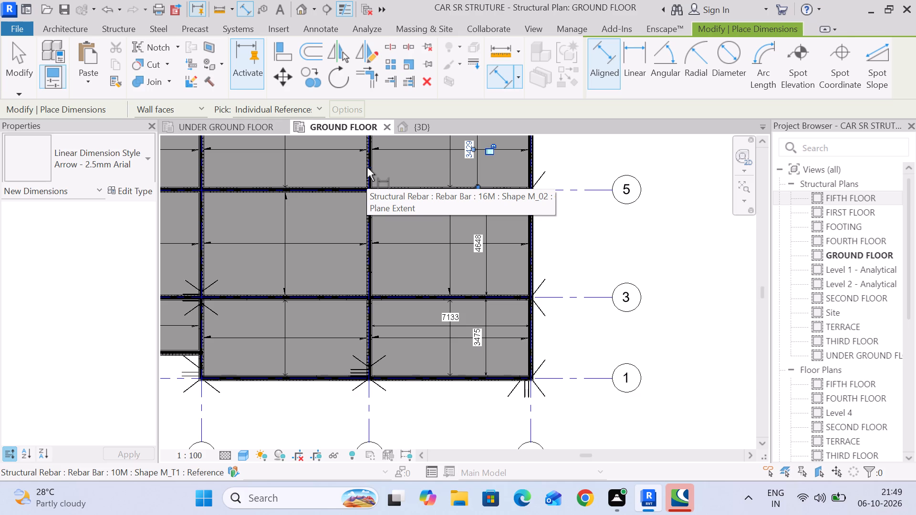
pyautogui.moveTo(308, 259); pyautogui.dragTo(350, 218, button='middle')
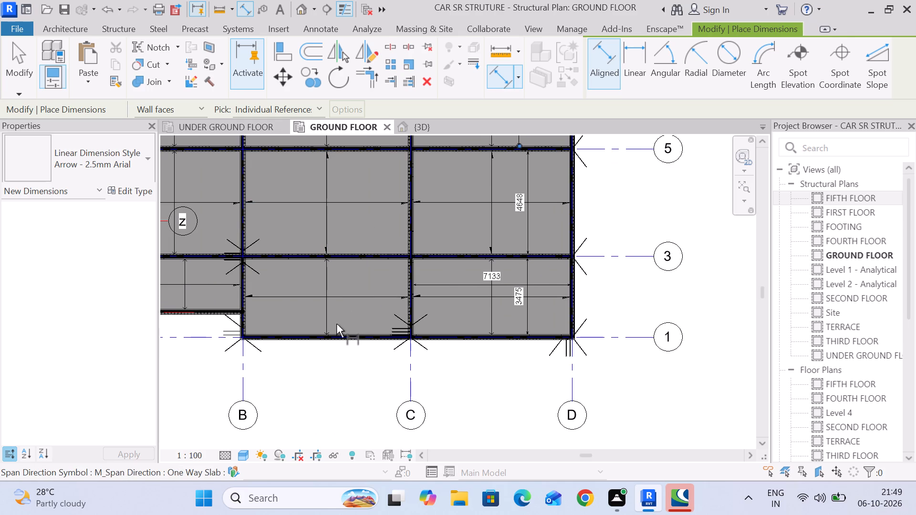
pyautogui.scroll(5, 276, 296)
pyautogui.scroll(6, 236, 275)
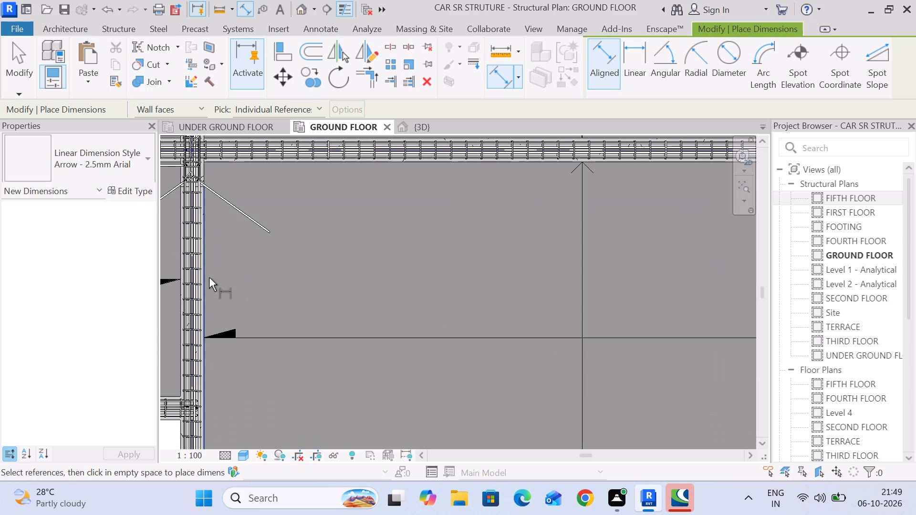
pyautogui.click(208, 277)
pyautogui.scroll(-5, 426, 289)
pyautogui.moveTo(423, 296); pyautogui.dragTo(356, 263, button='middle')
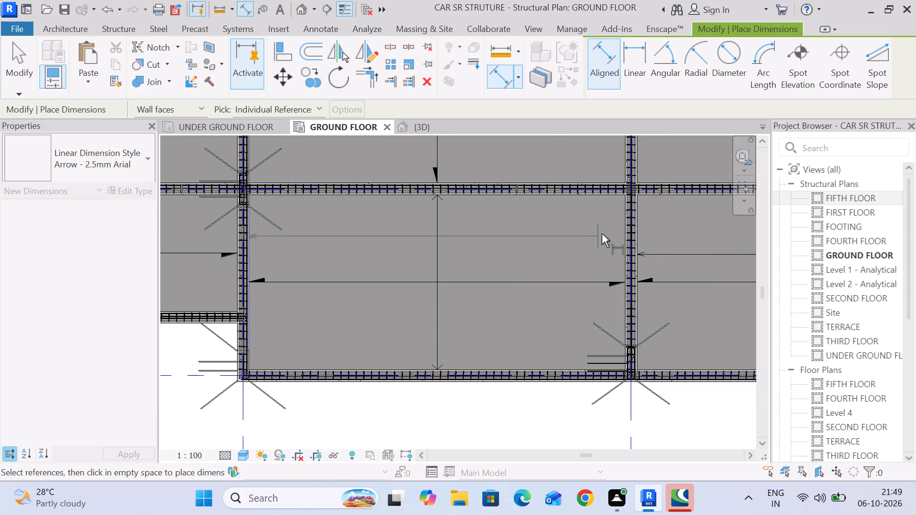
pyautogui.scroll(7, 620, 244)
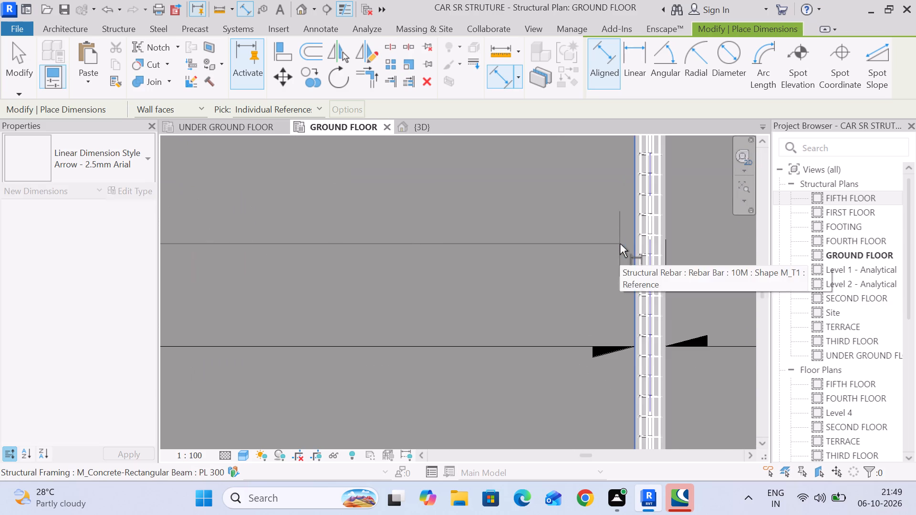
pyautogui.click(630, 245)
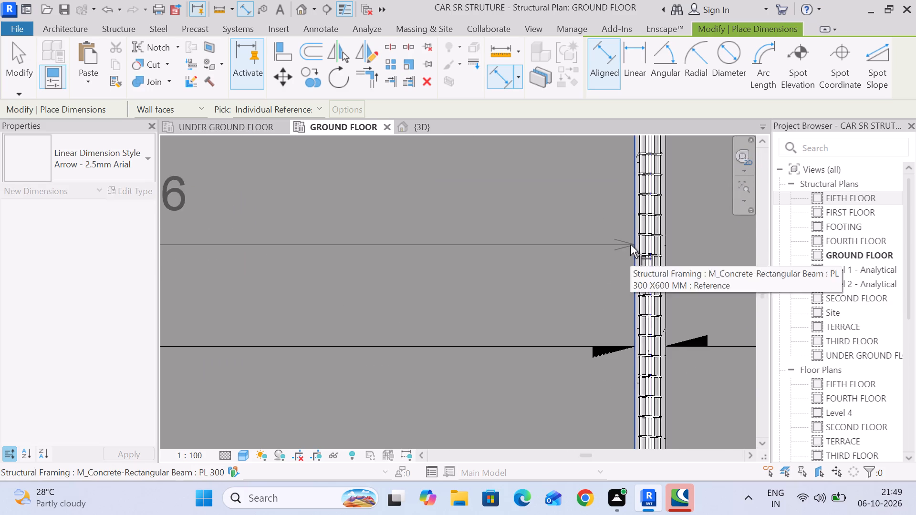
pyautogui.scroll(-6, 560, 242)
pyautogui.click(468, 254)
# Add a vertical aligned dimension between the beams at grids 1 and 3 in the B–C bay.
pyautogui.scroll(-3, 470, 271)
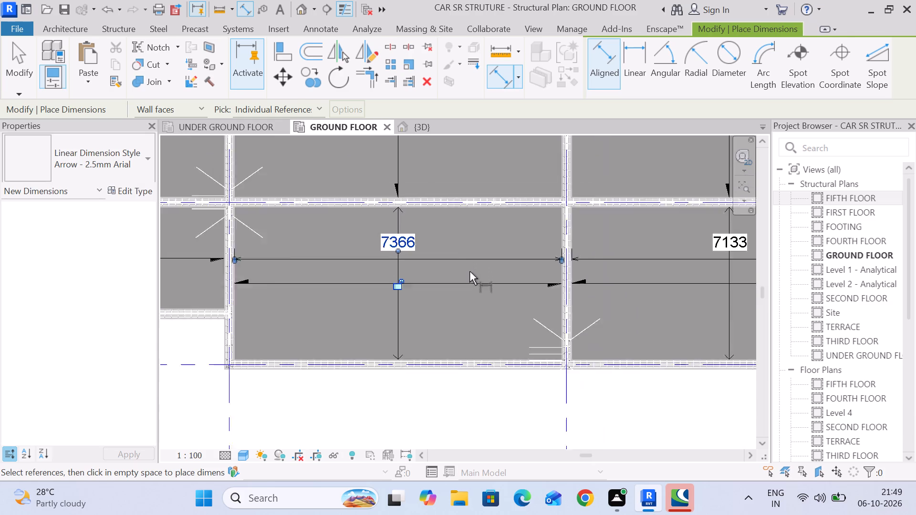
pyautogui.scroll(-2, 469, 271)
pyautogui.scroll(6, 473, 323)
pyautogui.click(477, 333)
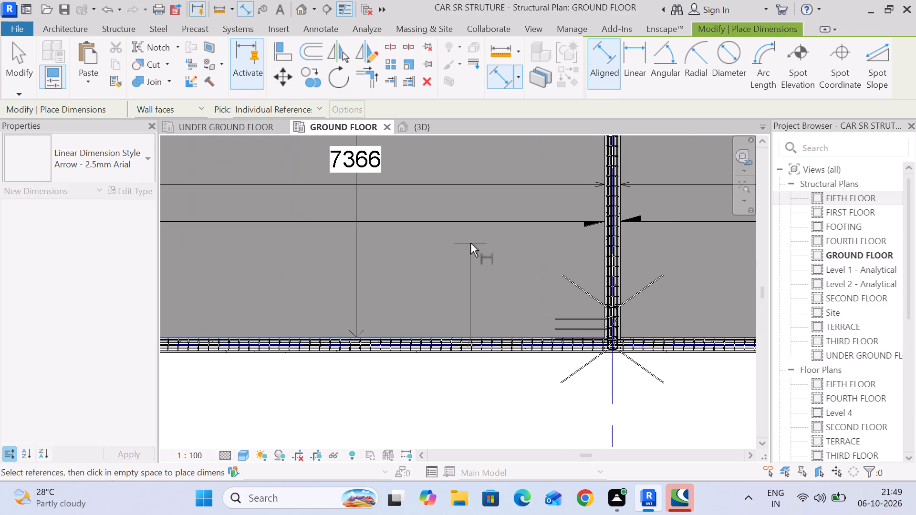
pyautogui.moveTo(470, 243); pyautogui.dragTo(485, 359, button='middle')
pyautogui.click(489, 224)
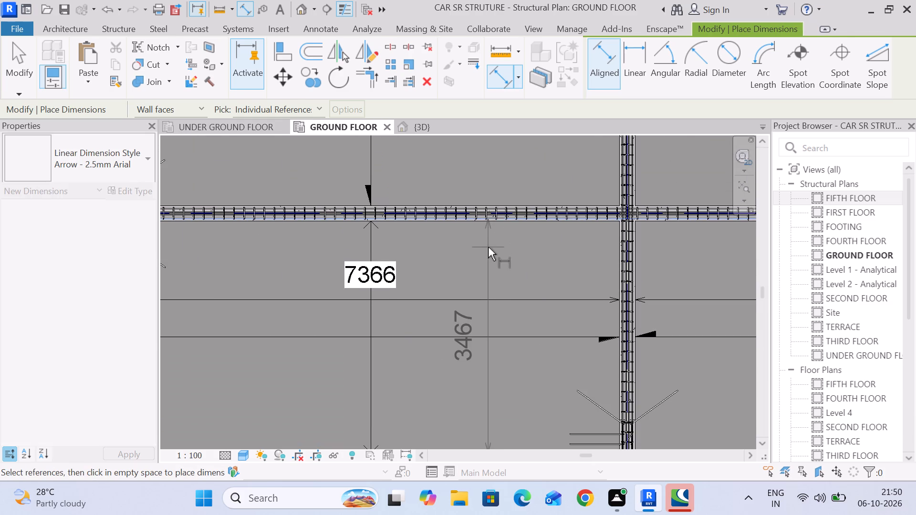
pyautogui.click(488, 247)
# Add a vertical aligned dimension between the beams at grids 3 and 5 in the B–C bay.
pyautogui.scroll(-3, 502, 265)
pyautogui.moveTo(501, 270); pyautogui.dragTo(482, 356, button='middle')
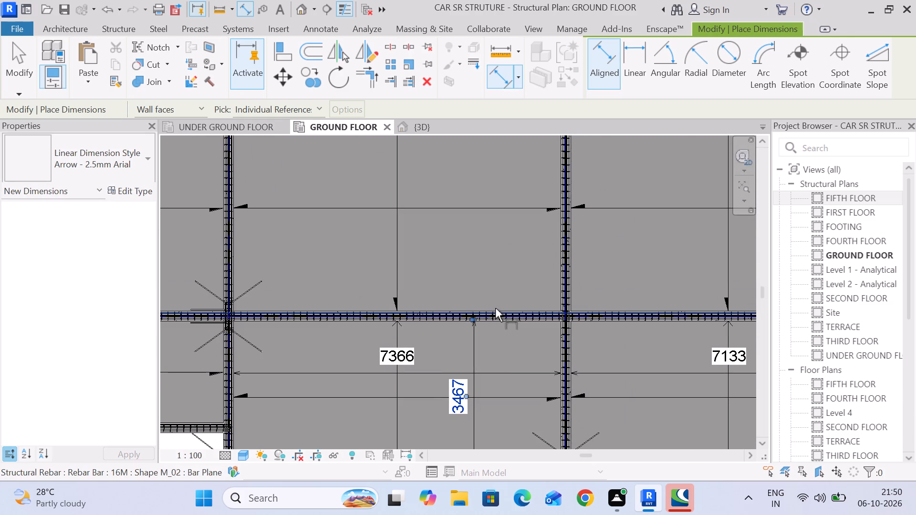
pyautogui.scroll(6, 494, 305)
pyautogui.click(497, 314)
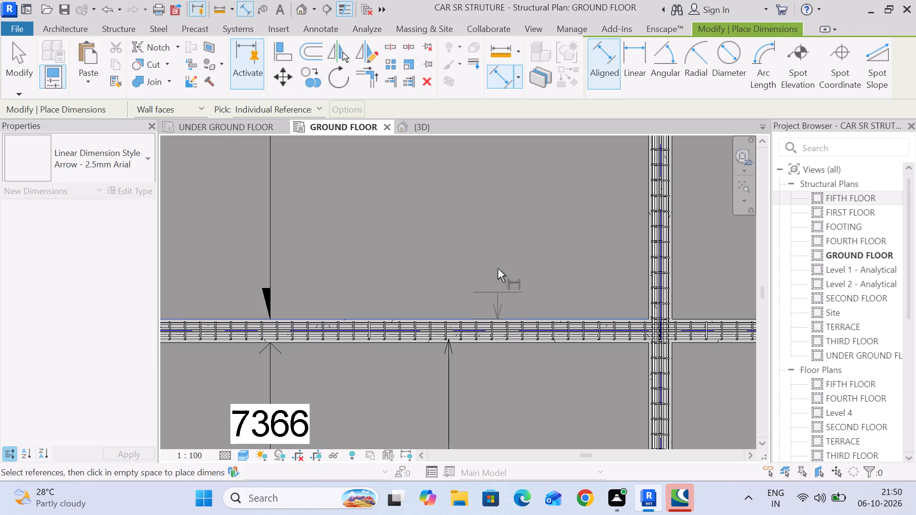
pyautogui.scroll(-6, 500, 245)
pyautogui.moveTo(492, 246); pyautogui.dragTo(486, 393, button='middle')
pyautogui.click(479, 222)
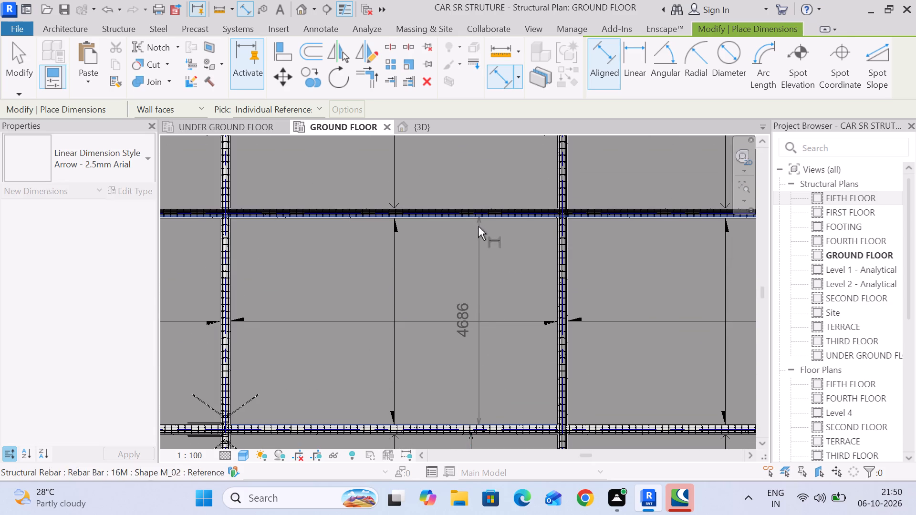
pyautogui.click(480, 262)
# Add a vertical aligned dimension between the beams at grids 5 and 6 in the B–C bay, and end dimensioning.
pyautogui.scroll(-5, 485, 263)
pyautogui.moveTo(485, 267); pyautogui.dragTo(485, 366, button='middle')
pyautogui.scroll(6, 467, 339)
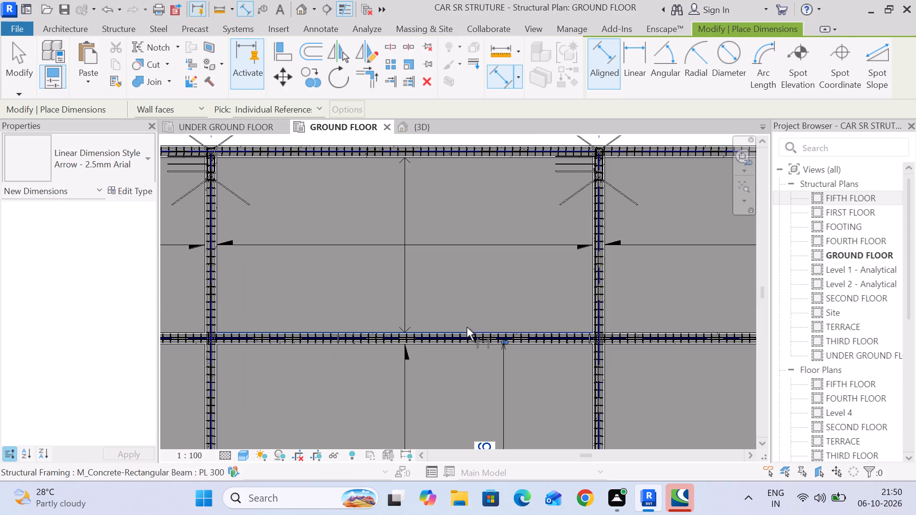
pyautogui.click(467, 327)
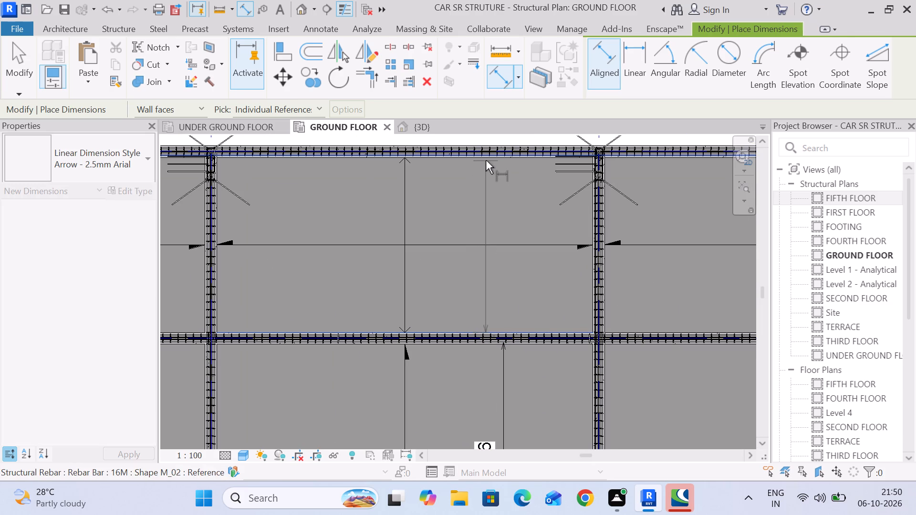
pyautogui.click(486, 162)
pyautogui.click(482, 206)
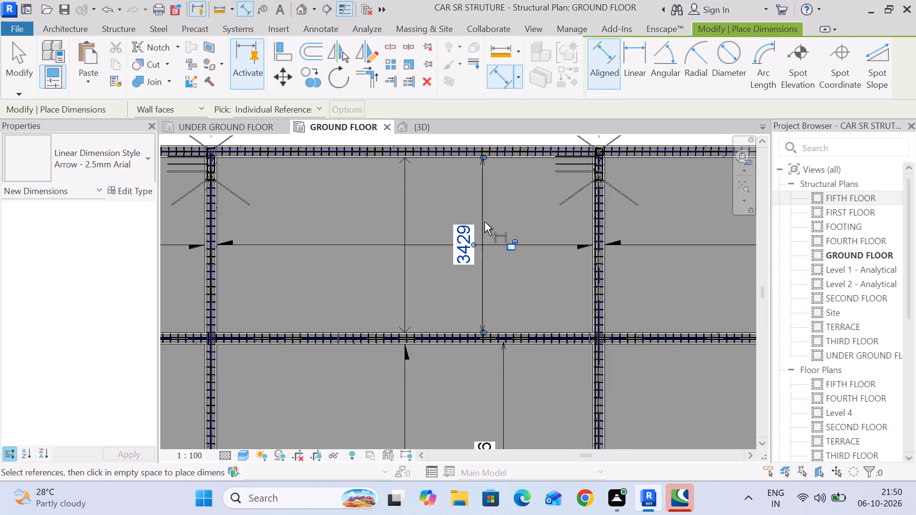
pyautogui.scroll(-6, 494, 264)
pyautogui.moveTo(494, 266); pyautogui.dragTo(486, 243, button='middle')
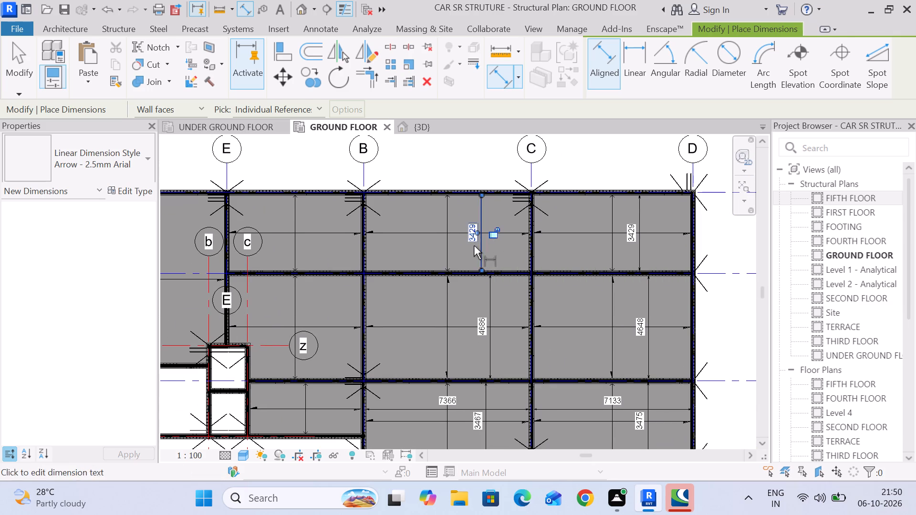
pyautogui.moveTo(404, 343); pyautogui.dragTo(429, 290, button='middle')
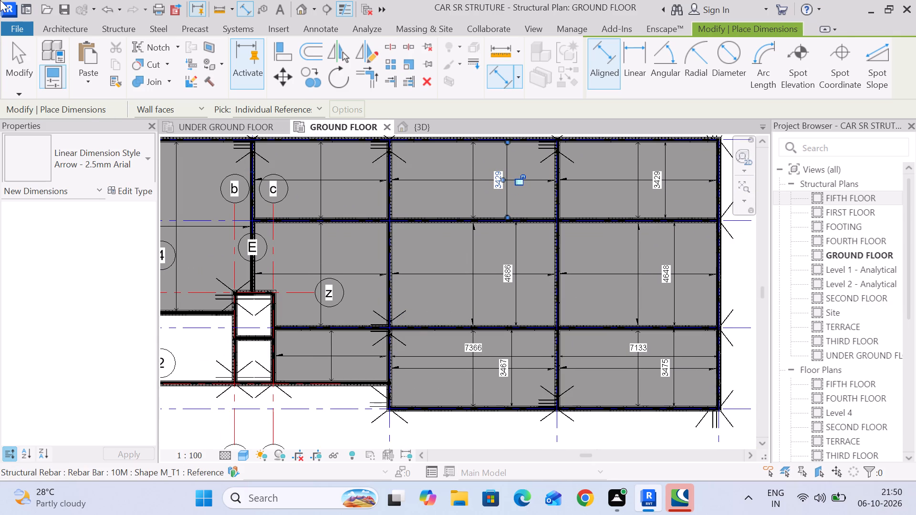
pyautogui.click(18, 63)
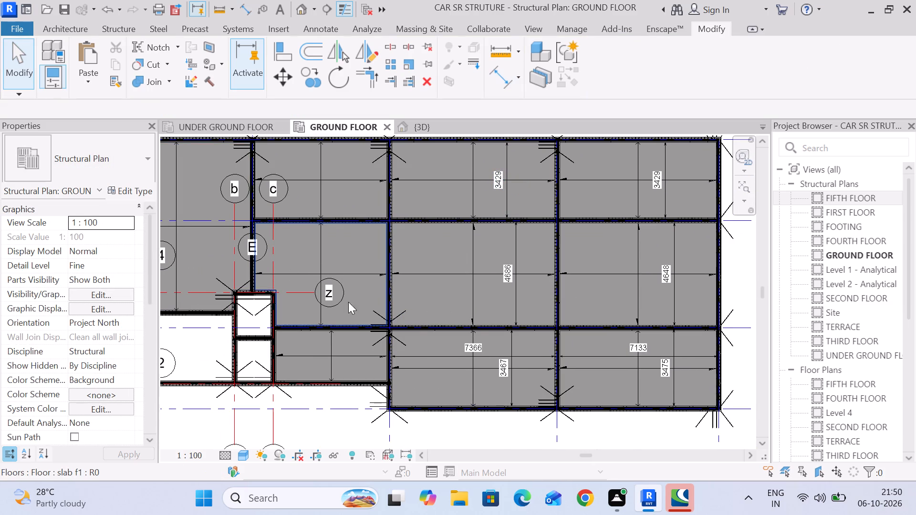
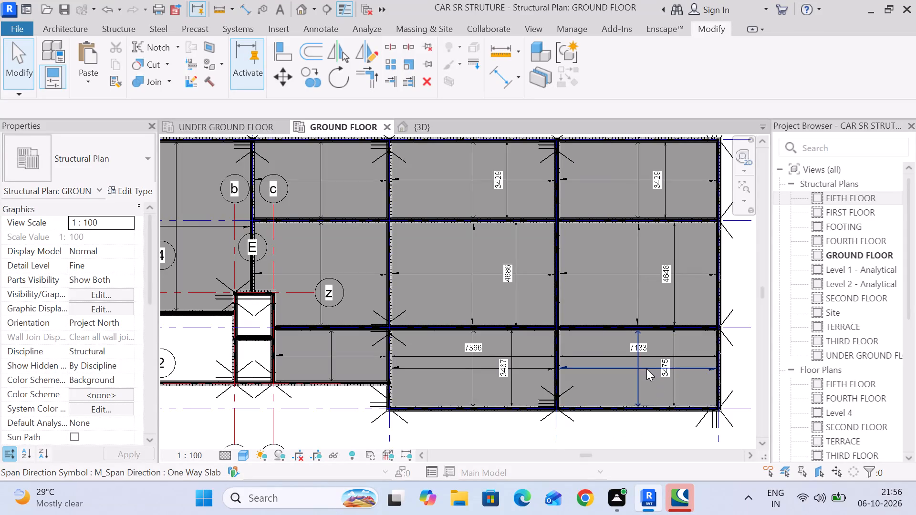
# Check the slab type of the span direction symbols in the three bays between grids C and D.
pyautogui.scroll(7, 646, 369)
pyautogui.click(622, 370)
pyautogui.scroll(-4, 622, 370)
pyautogui.moveTo(619, 374); pyautogui.dragTo(601, 306, button='middle')
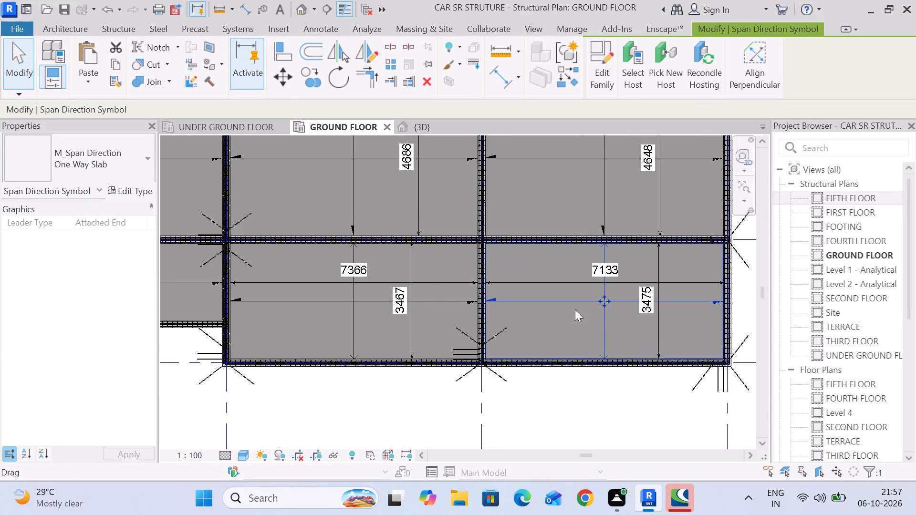
pyautogui.click(600, 178)
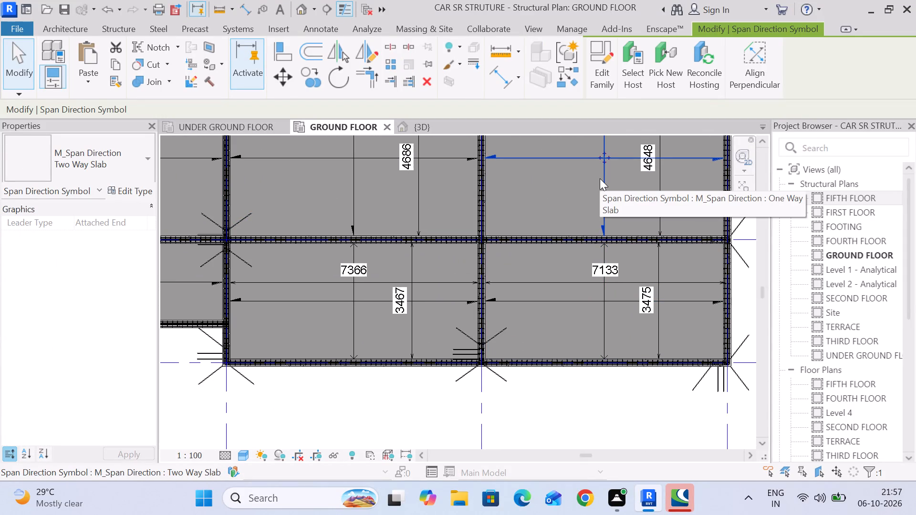
pyautogui.scroll(-1, 600, 178)
pyautogui.moveTo(600, 228); pyautogui.dragTo(600, 352, button='middle')
pyautogui.click(603, 160)
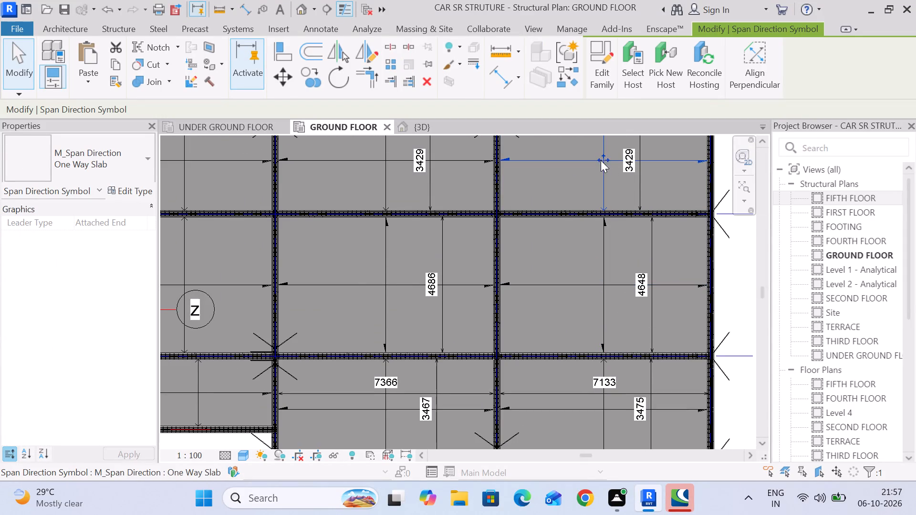
pyautogui.moveTo(604, 200); pyautogui.dragTo(605, 231, button='middle')
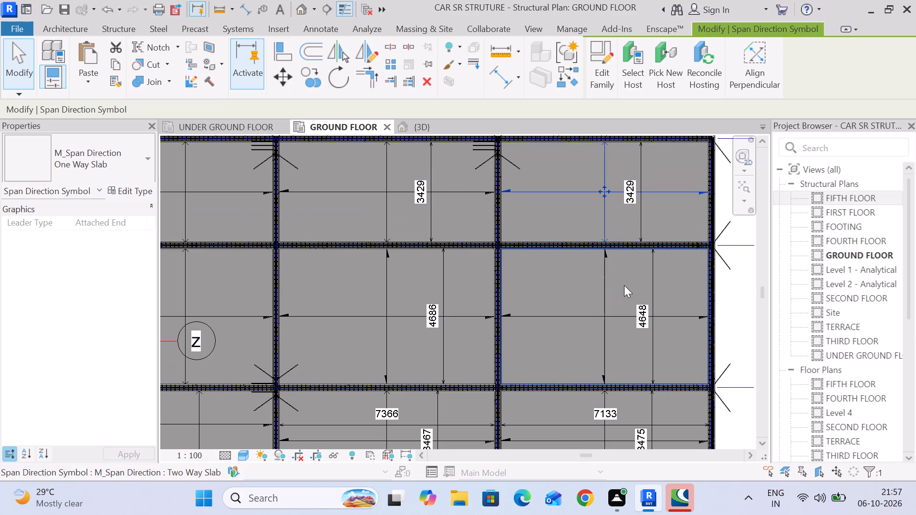
pyautogui.scroll(-1, 621, 319)
pyautogui.moveTo(608, 321); pyautogui.dragTo(611, 306, button='middle')
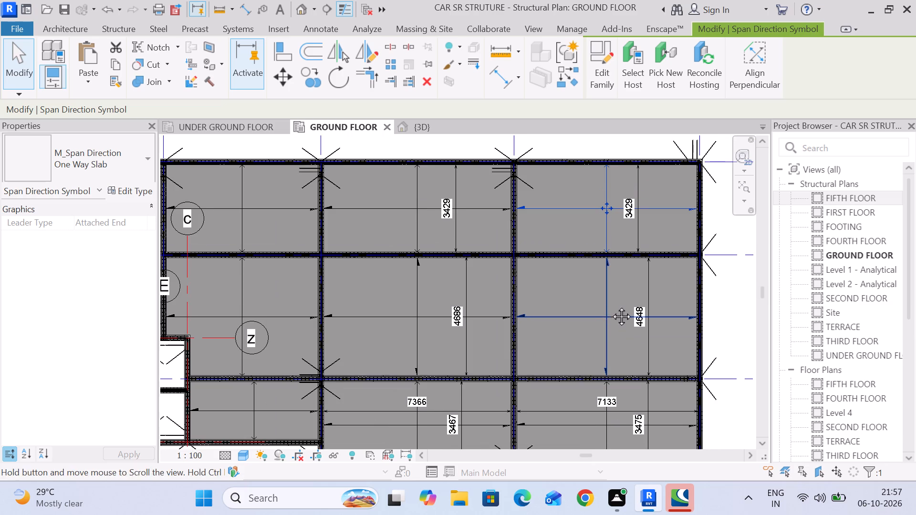
pyautogui.moveTo(611, 306); pyautogui.dragTo(611, 256, button='middle')
# Change the span direction symbol in the C–D bay between grids 1 and 3 to the Two Way Slab type.
pyautogui.scroll(4, 607, 366)
pyautogui.click(612, 357)
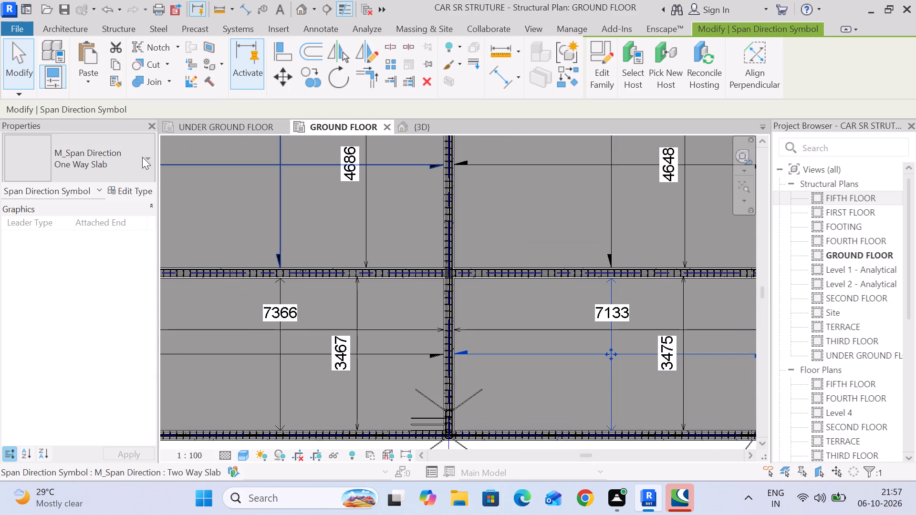
pyautogui.click(129, 156)
pyautogui.moveTo(48, 247); pyautogui.dragTo(52, 248)
# Change the span direction symbol in the C–D bay between grids 5 and 6 to the Two Way Slab type.
pyautogui.moveTo(515, 244); pyautogui.dragTo(513, 293, button='middle')
pyautogui.moveTo(588, 209); pyautogui.dragTo(587, 341, button='middle')
pyautogui.moveTo(590, 238); pyautogui.dragTo(590, 356, button='middle')
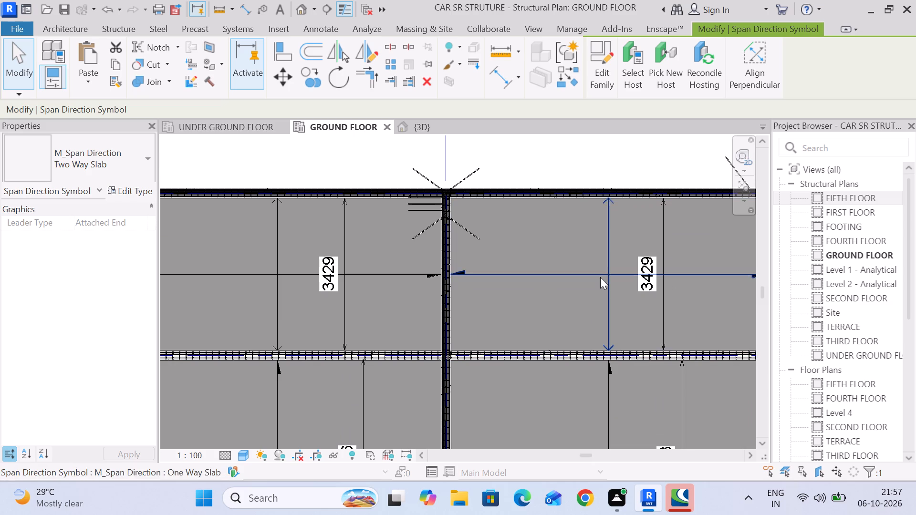
pyautogui.click(600, 277)
pyautogui.click(82, 152)
pyautogui.click(85, 248)
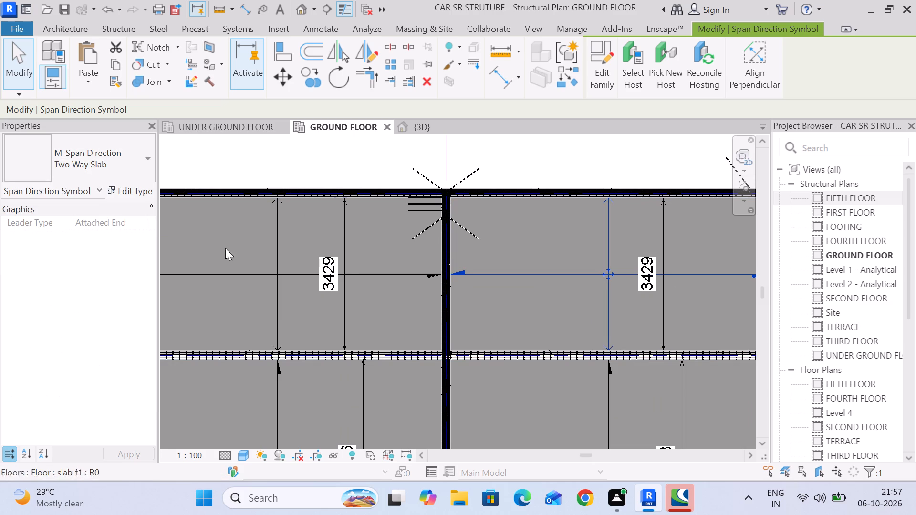
# Change the span direction symbol in the B–C bay between grids 1 and 3 to the Two Way Slab type.
pyautogui.scroll(-4, 331, 270)
pyautogui.moveTo(342, 277); pyautogui.dragTo(359, 216, button='middle')
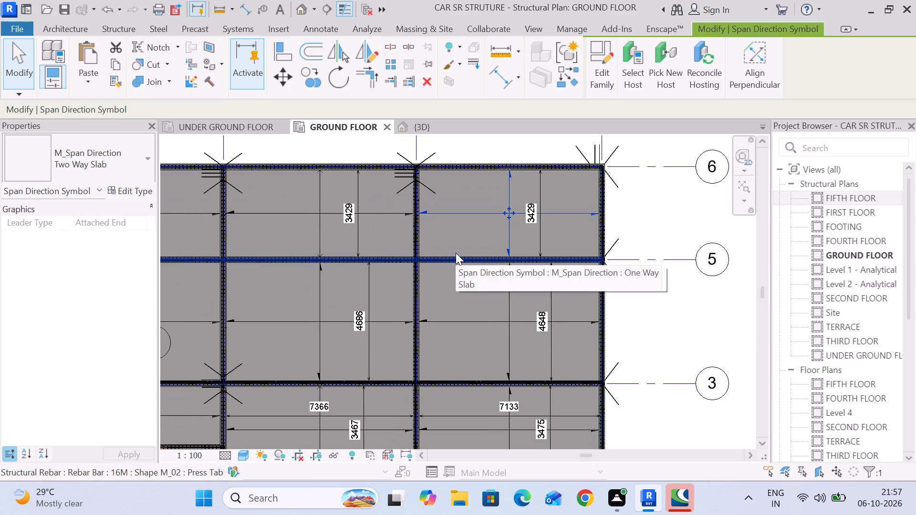
pyautogui.scroll(-3, 456, 259)
pyautogui.moveTo(444, 311); pyautogui.dragTo(475, 245, button='middle')
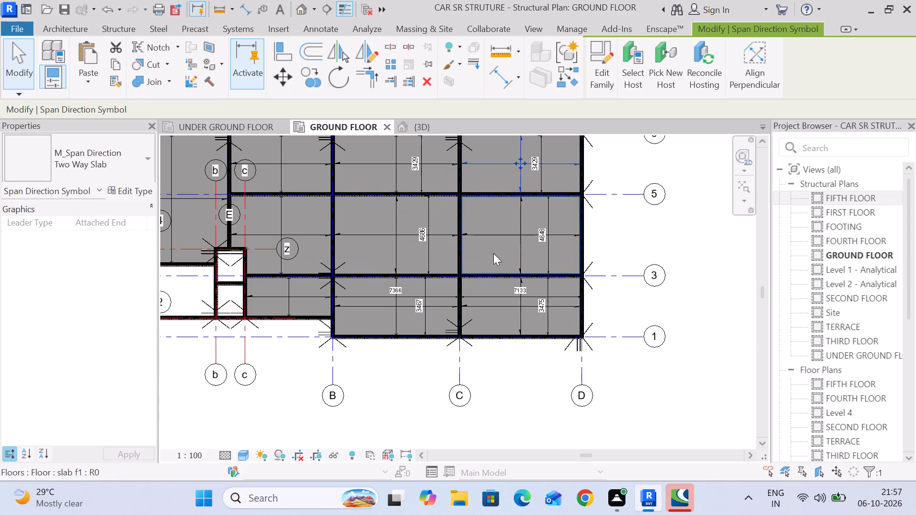
pyautogui.click(616, 319)
pyautogui.scroll(6, 438, 313)
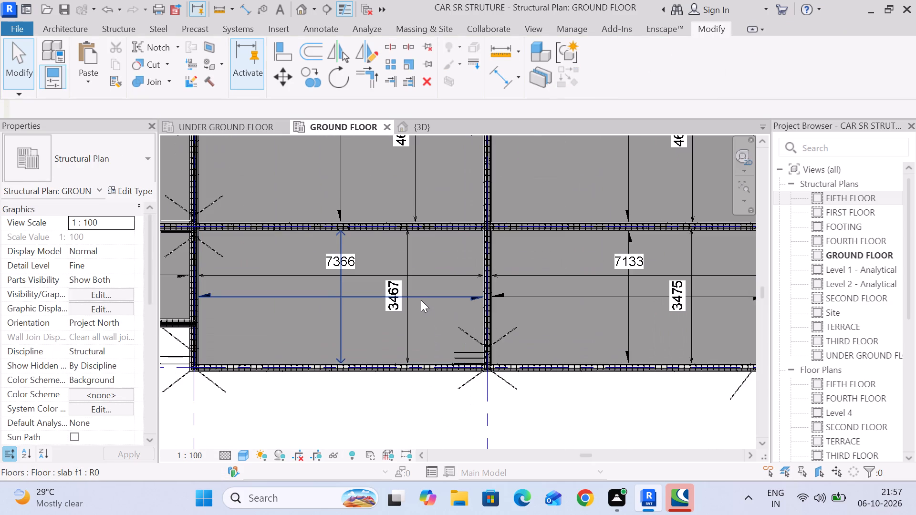
pyautogui.click(421, 299)
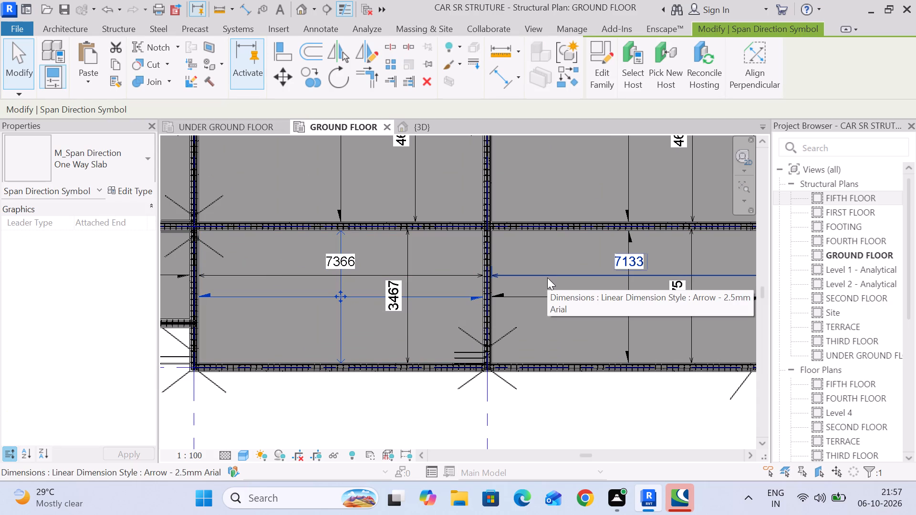
pyautogui.click(424, 302)
pyautogui.click(86, 152)
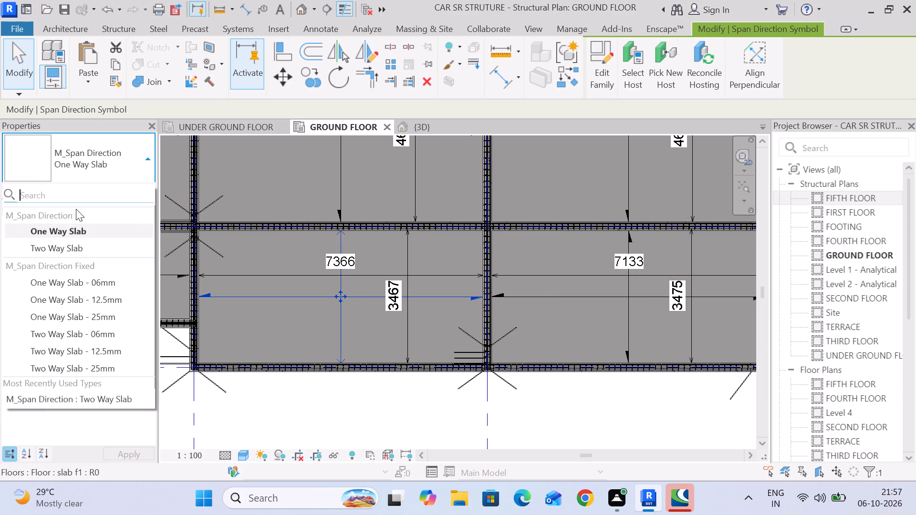
pyautogui.click(75, 247)
# Change the span direction symbol in the B–C bay between grids 5 and 6 to the Two Way Slab type.
pyautogui.moveTo(312, 255); pyautogui.dragTo(448, 375, button='middle')
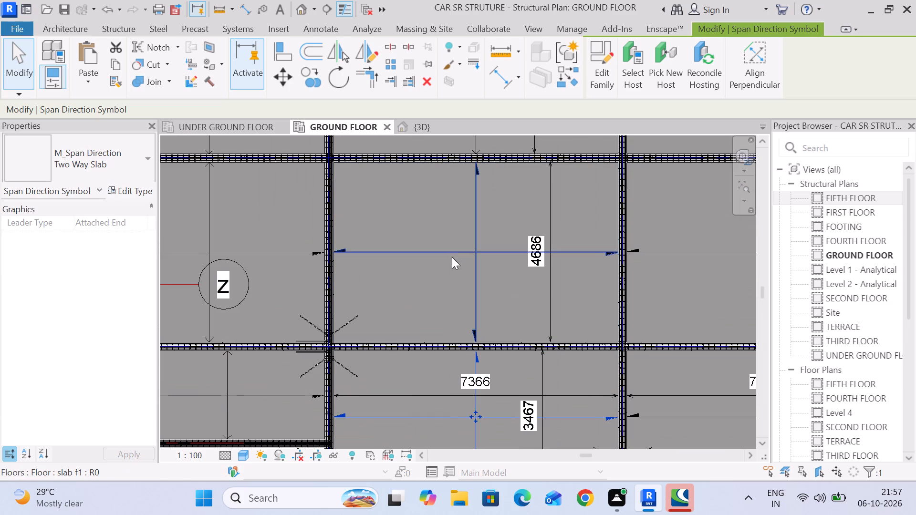
pyautogui.click(452, 255)
pyautogui.moveTo(344, 262); pyautogui.dragTo(379, 390, button='middle')
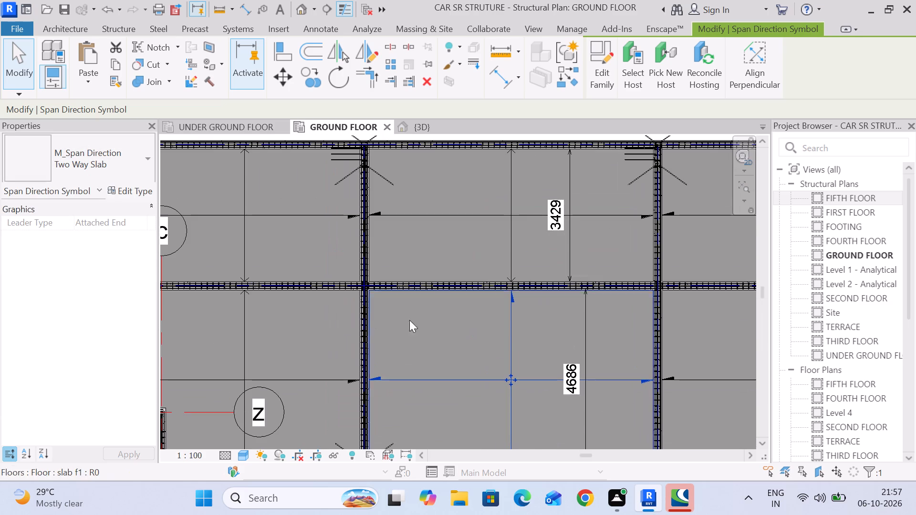
pyautogui.click(498, 216)
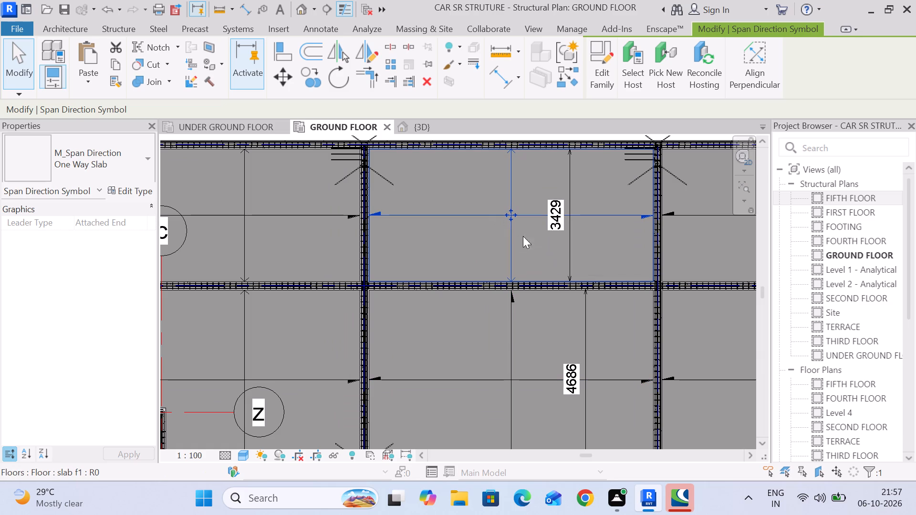
pyautogui.click(88, 172)
pyautogui.click(88, 247)
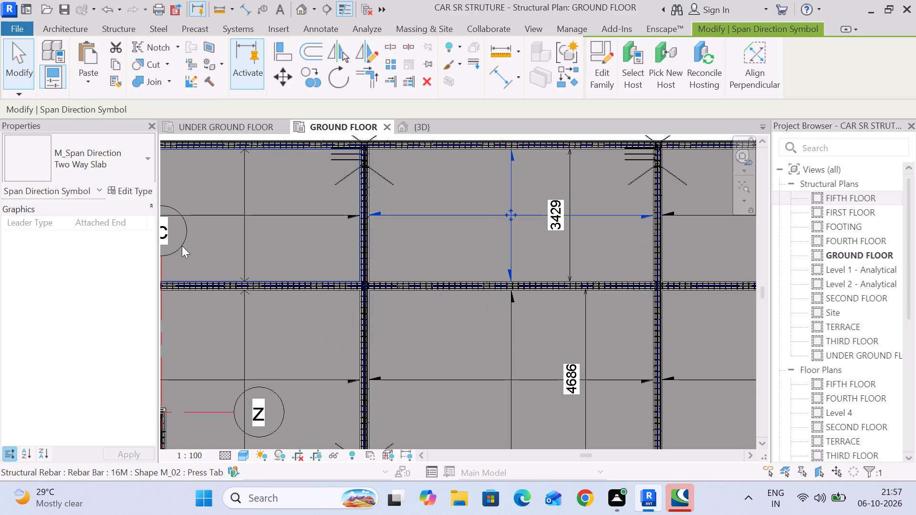
# Set the span direction symbol in the E–B bay between grids 5 and 6 to Two Way Slab.
pyautogui.moveTo(230, 242); pyautogui.dragTo(364, 215, button='middle')
pyautogui.click(366, 187)
pyautogui.click(86, 158)
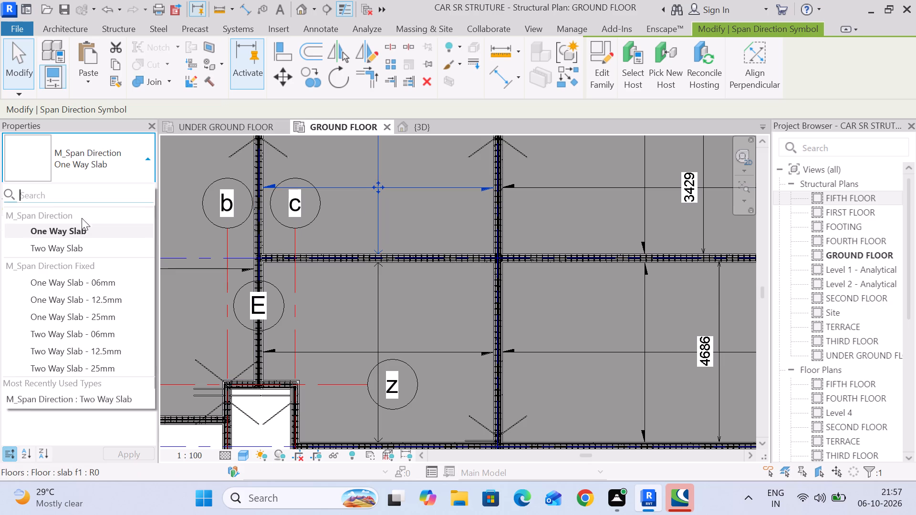
pyautogui.click(92, 252)
# Set the span direction symbol in the E–B bay between grids 3 and 5 to Two Way Slab.
pyautogui.moveTo(366, 284); pyautogui.dragTo(360, 203, button='middle')
pyautogui.click(372, 255)
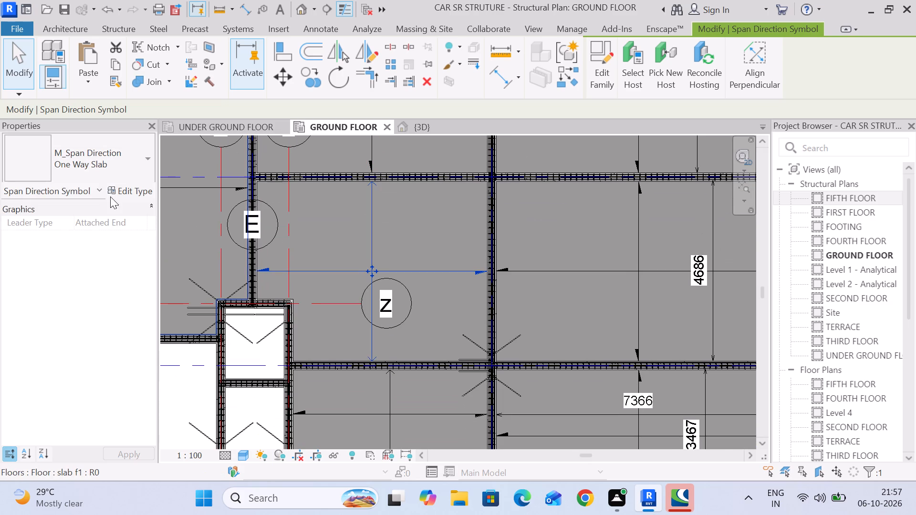
pyautogui.click(79, 144)
pyautogui.click(75, 247)
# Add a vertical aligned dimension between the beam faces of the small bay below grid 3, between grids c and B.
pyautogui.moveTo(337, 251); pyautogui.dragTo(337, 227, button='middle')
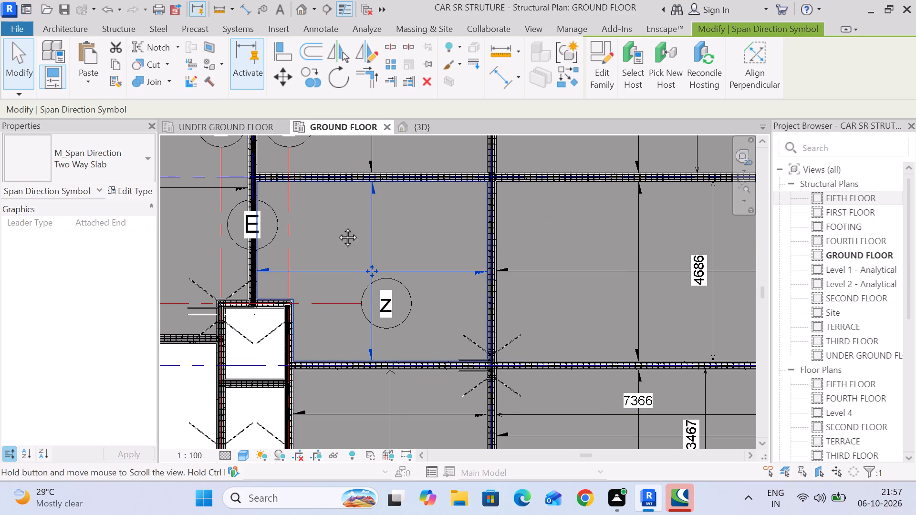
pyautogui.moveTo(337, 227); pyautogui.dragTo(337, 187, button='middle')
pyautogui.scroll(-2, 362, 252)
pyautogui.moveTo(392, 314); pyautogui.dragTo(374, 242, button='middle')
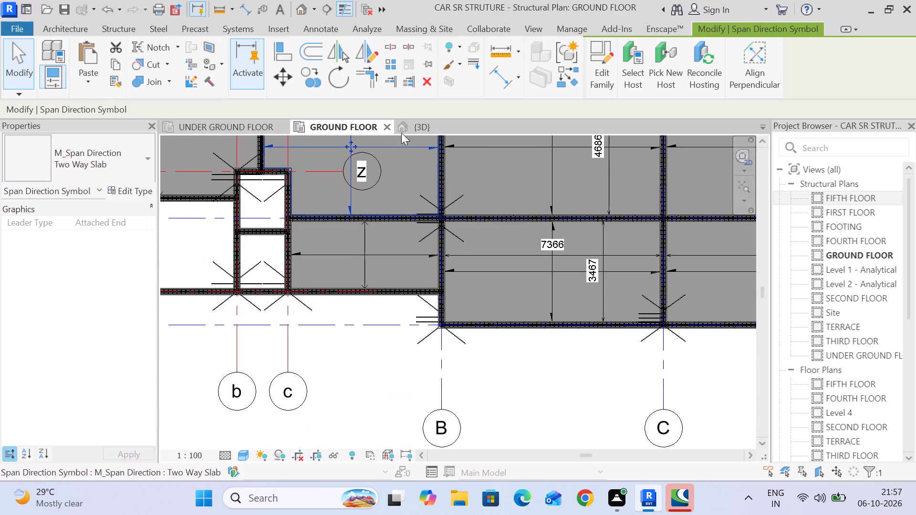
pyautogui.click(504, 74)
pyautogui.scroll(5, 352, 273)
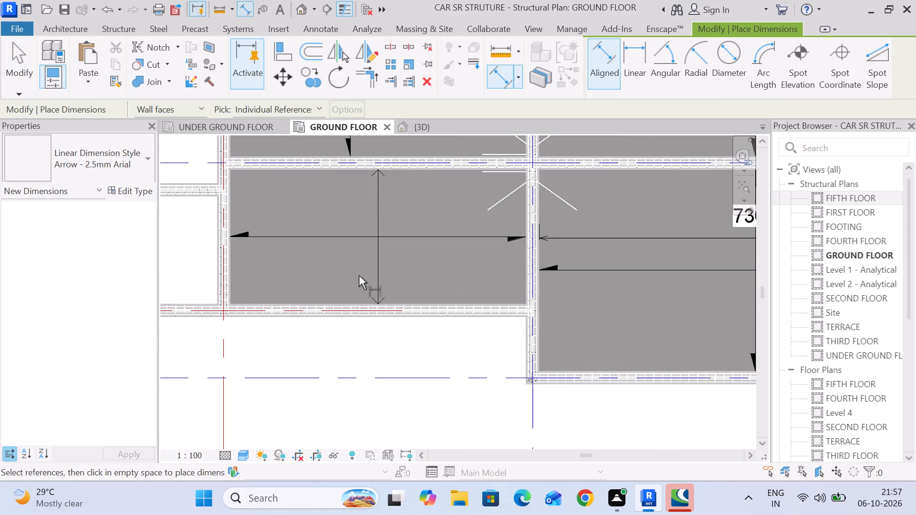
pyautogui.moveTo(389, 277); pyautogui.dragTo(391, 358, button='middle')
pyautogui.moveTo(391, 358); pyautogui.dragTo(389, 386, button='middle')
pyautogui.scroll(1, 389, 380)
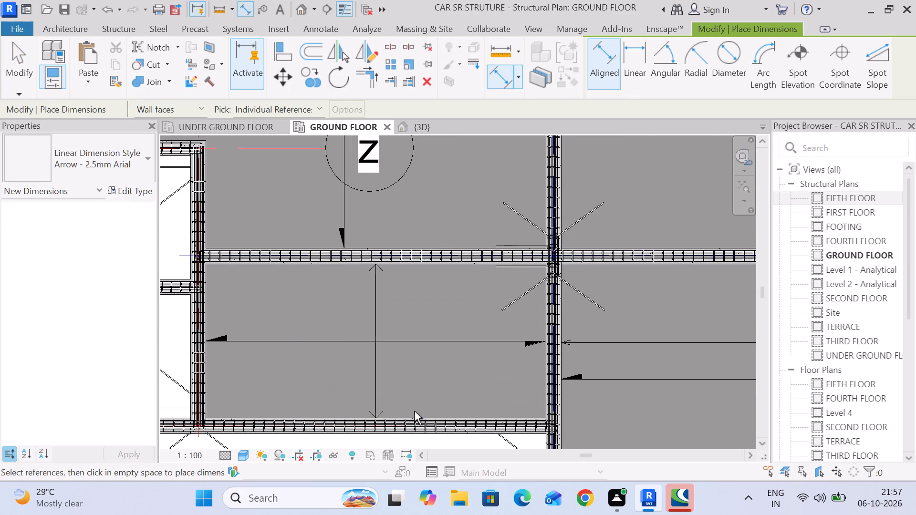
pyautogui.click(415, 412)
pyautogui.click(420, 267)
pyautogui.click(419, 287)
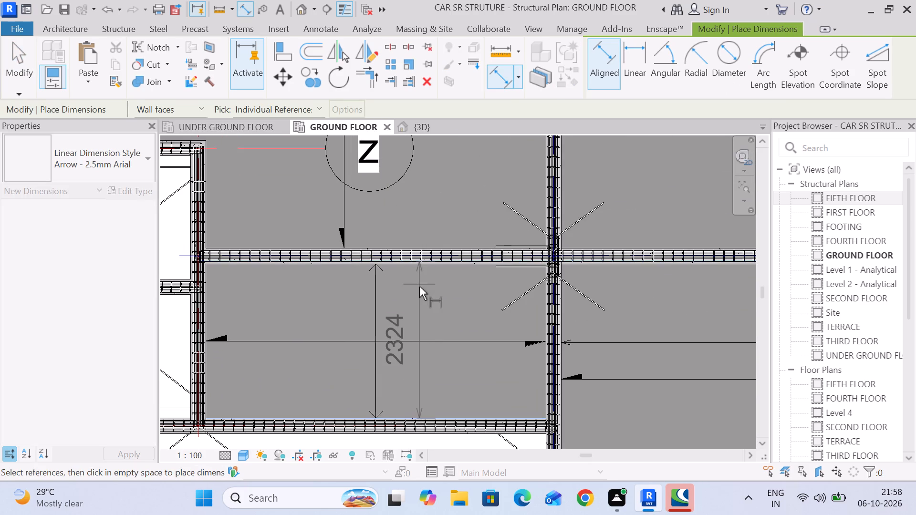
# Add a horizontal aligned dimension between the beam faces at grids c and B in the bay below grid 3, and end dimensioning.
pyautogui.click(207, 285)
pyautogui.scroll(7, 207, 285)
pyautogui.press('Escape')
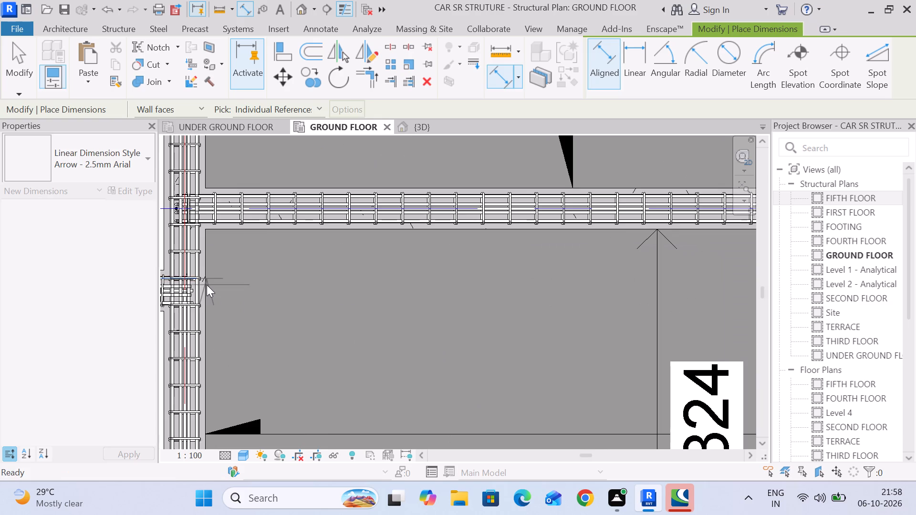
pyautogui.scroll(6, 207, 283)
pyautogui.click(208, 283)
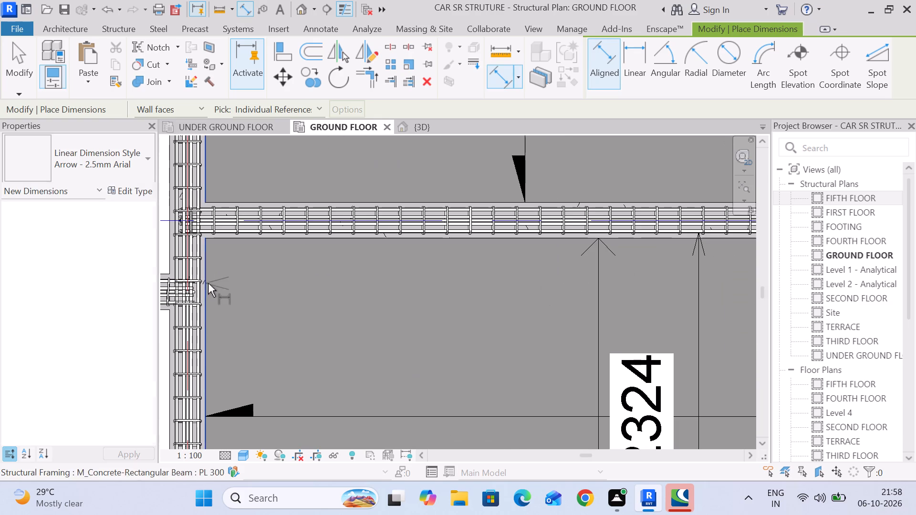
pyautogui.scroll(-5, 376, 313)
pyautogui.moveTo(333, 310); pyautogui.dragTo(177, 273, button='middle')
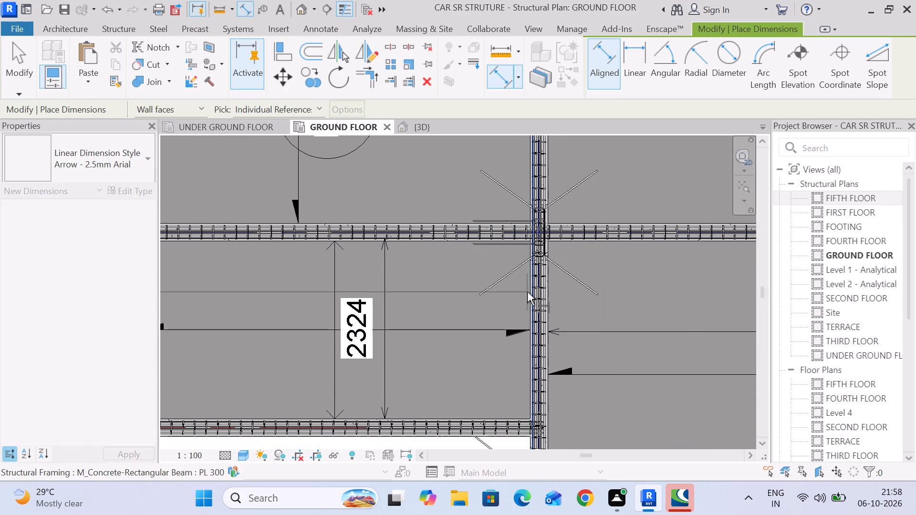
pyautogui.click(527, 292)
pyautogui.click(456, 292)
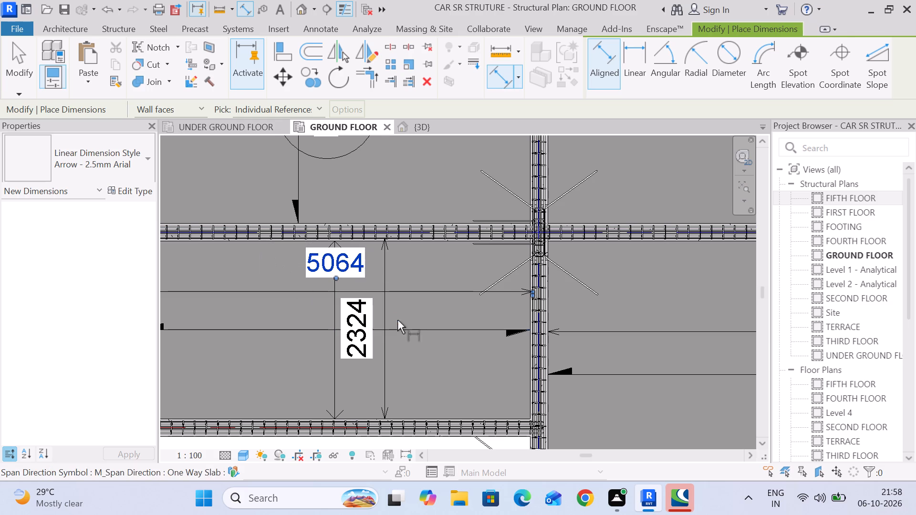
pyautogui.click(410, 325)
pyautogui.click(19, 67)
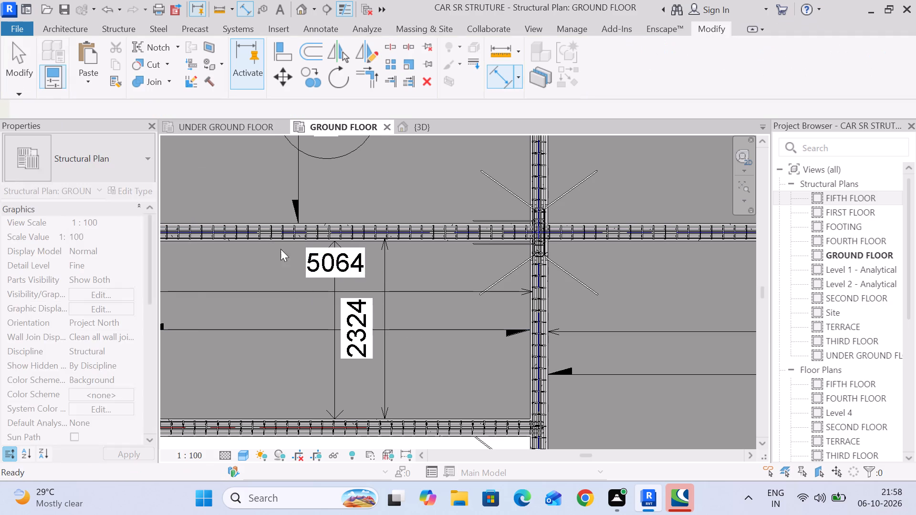
# Change the span direction symbol in the small c–B bay below grid 3 to the Two Way Slab type.
pyautogui.click(445, 328)
pyautogui.click(107, 165)
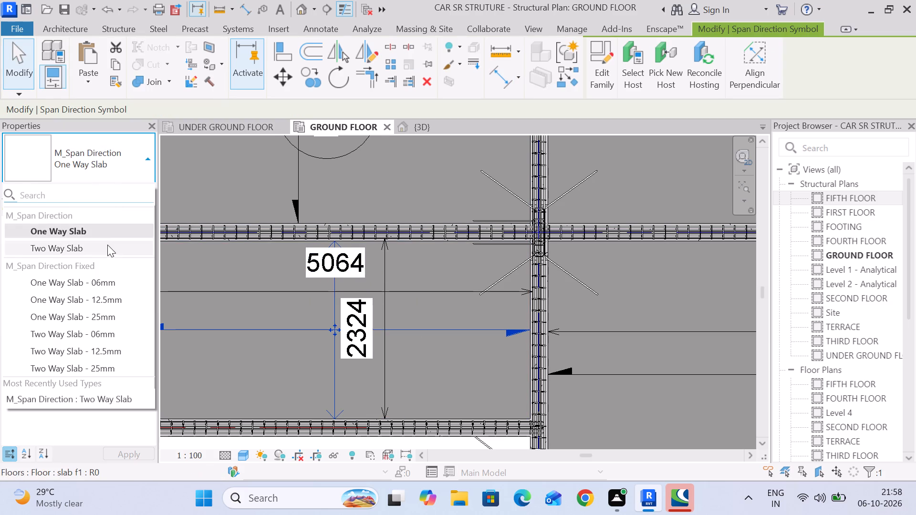
pyautogui.click(107, 245)
pyautogui.scroll(-5, 256, 245)
pyautogui.moveTo(262, 246); pyautogui.dragTo(376, 223, button='middle')
pyautogui.click(13, 60)
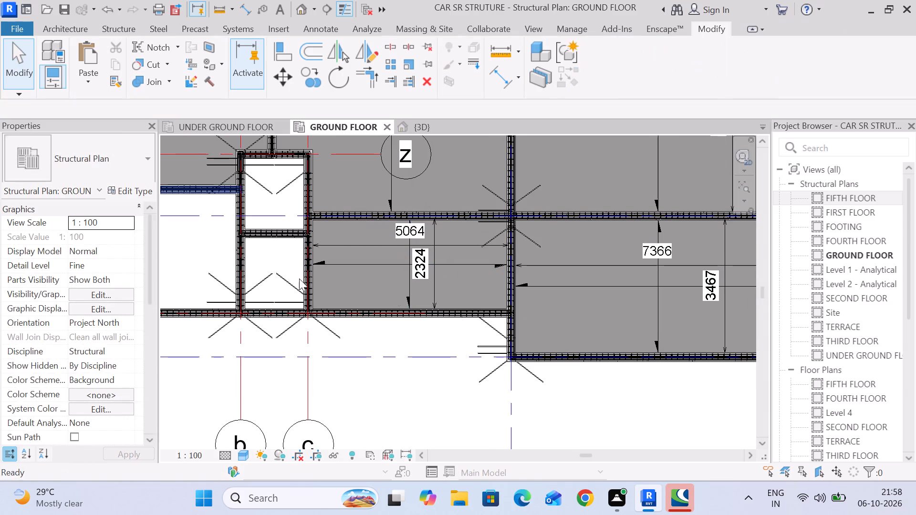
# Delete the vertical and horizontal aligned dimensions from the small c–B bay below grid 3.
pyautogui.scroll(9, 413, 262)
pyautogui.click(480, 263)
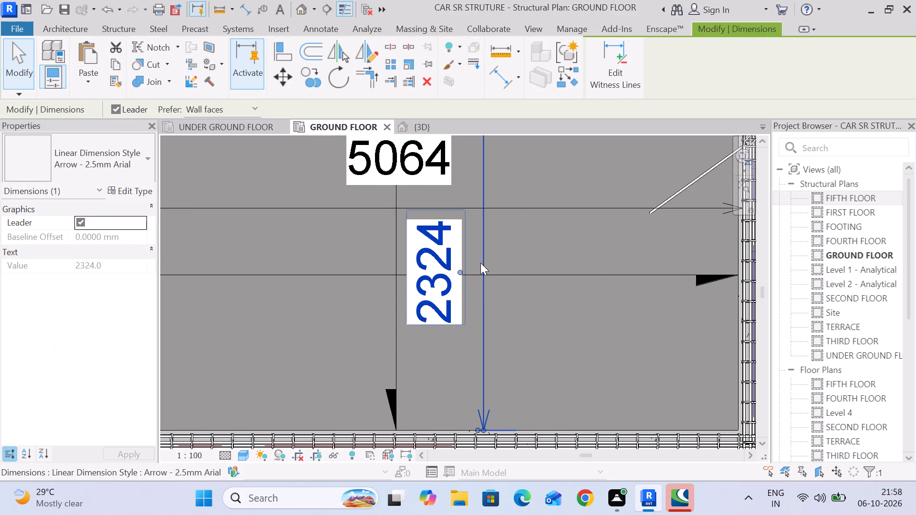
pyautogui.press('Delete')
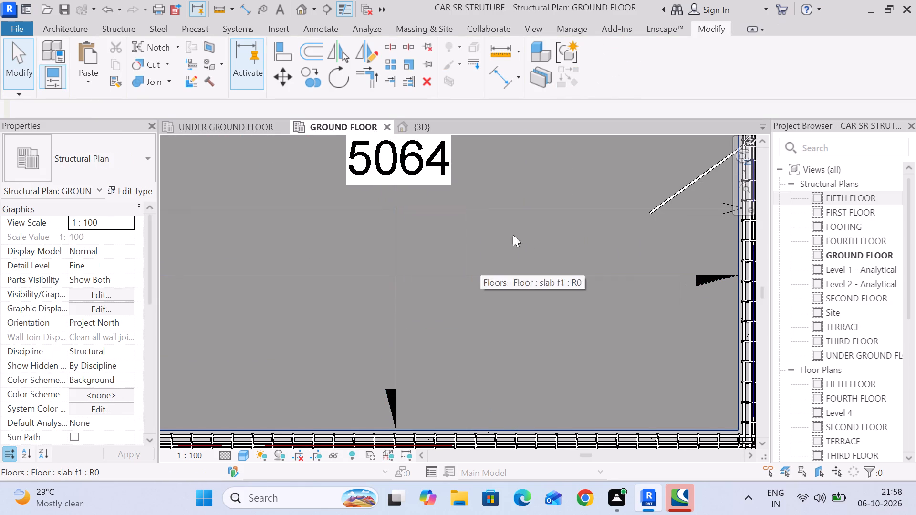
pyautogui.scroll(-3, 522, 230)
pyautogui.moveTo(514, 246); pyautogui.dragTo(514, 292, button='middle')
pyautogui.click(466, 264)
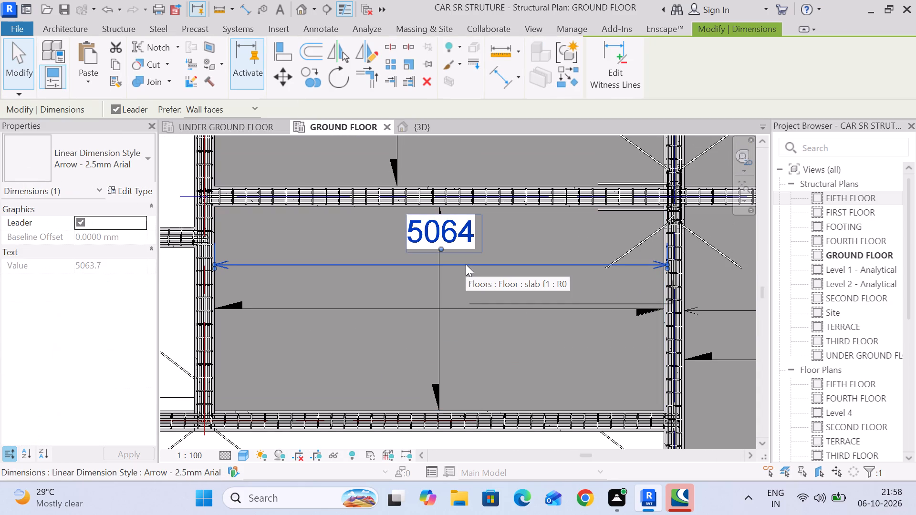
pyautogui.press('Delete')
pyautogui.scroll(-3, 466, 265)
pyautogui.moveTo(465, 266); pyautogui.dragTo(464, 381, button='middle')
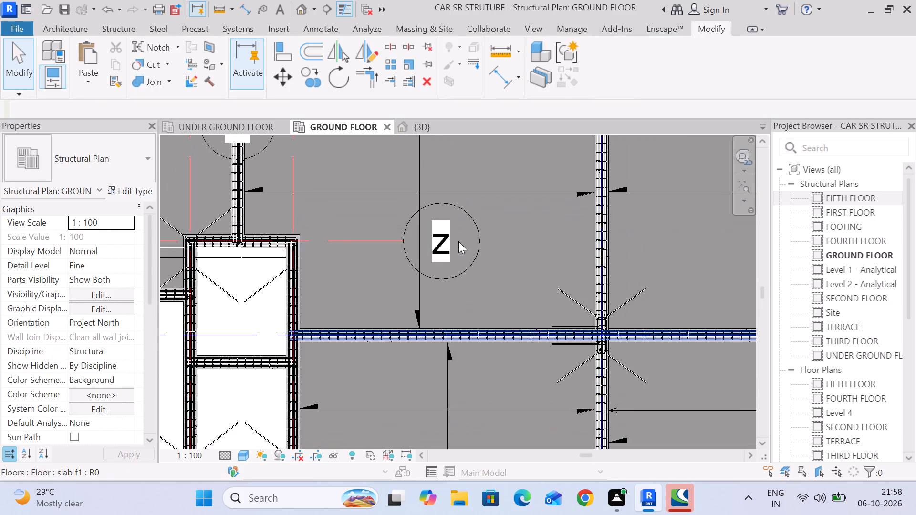
# Delete the vertical and horizontal aligned dimensions from the B–C bay between grids 3 and 1.
pyautogui.scroll(-8, 461, 236)
pyautogui.moveTo(501, 239); pyautogui.dragTo(414, 161, button='middle')
pyautogui.scroll(6, 496, 245)
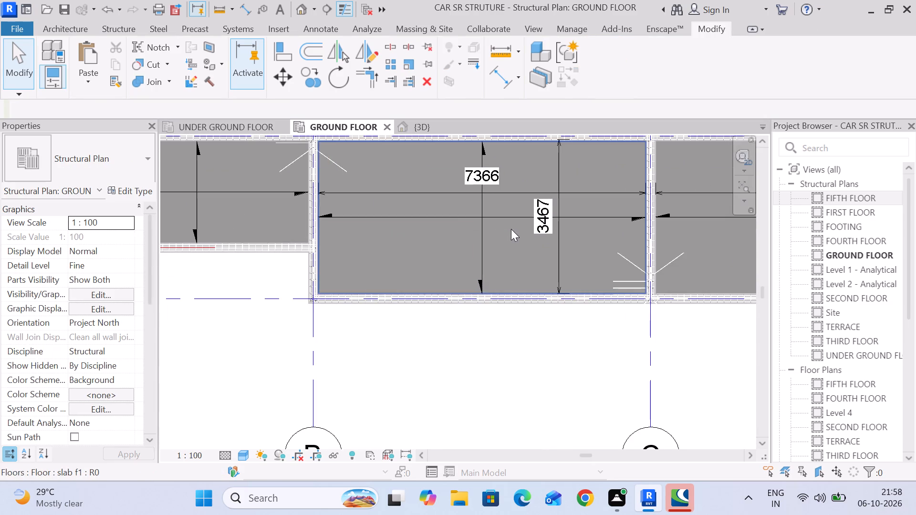
pyautogui.click(509, 218)
pyautogui.click(546, 239)
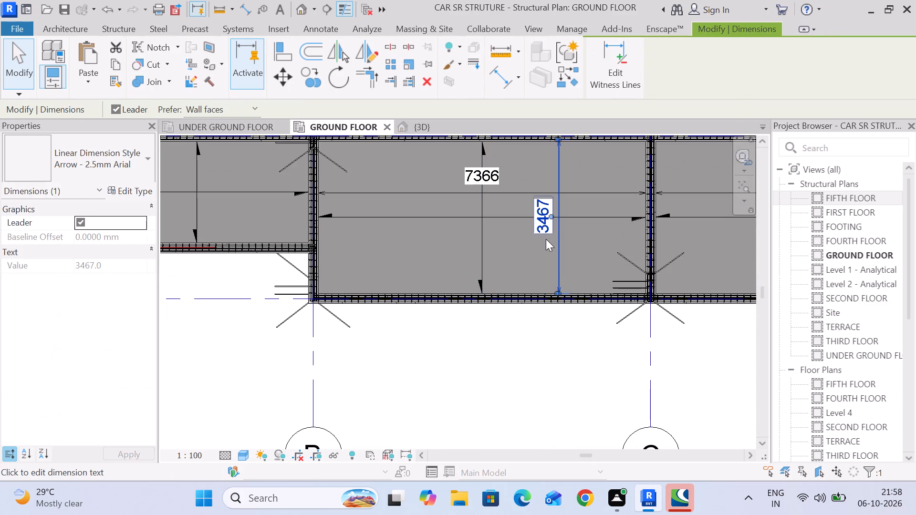
pyautogui.press('Delete')
pyautogui.click(516, 189)
pyautogui.press('Delete')
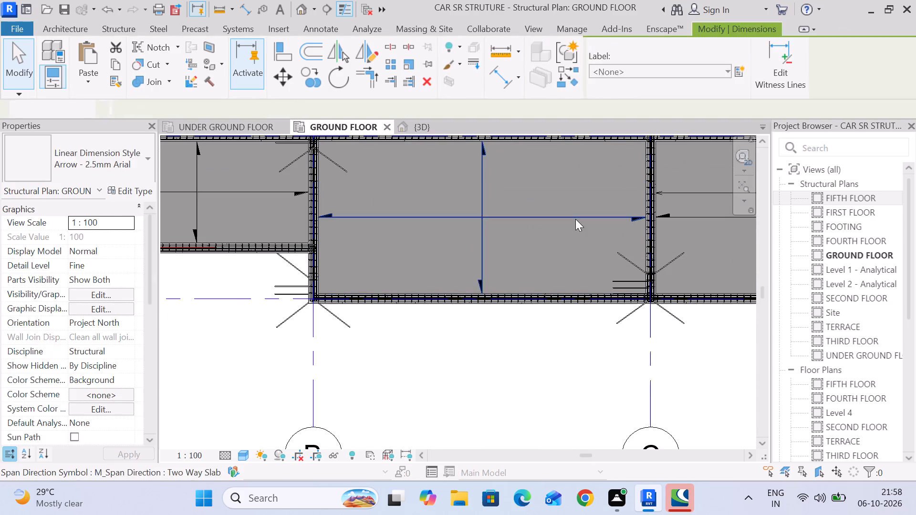
# Delete the horizontal and vertical aligned dimensions from the C–D bay between grids 3 and 1.
pyautogui.moveTo(575, 219); pyautogui.dragTo(345, 261, button='middle')
pyautogui.click(552, 231)
pyautogui.press('Delete')
pyautogui.moveTo(632, 272); pyautogui.dragTo(488, 264, button='middle')
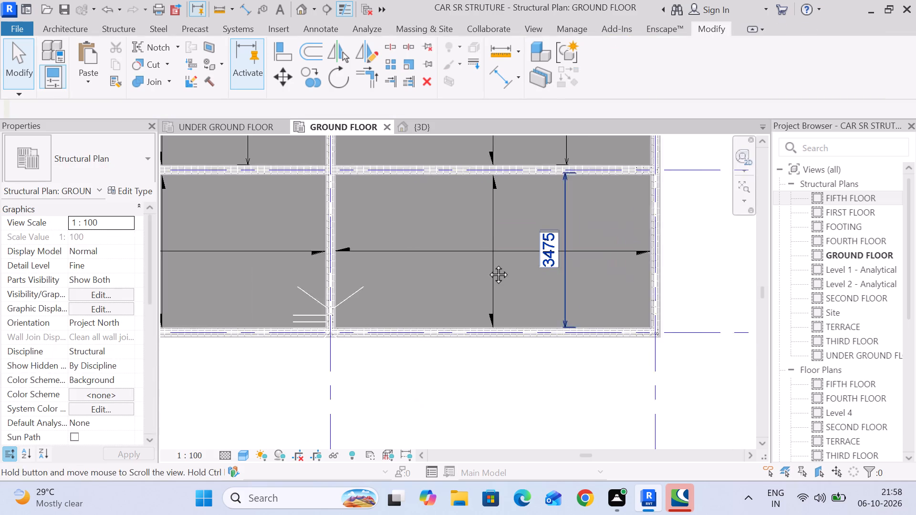
pyautogui.moveTo(488, 264); pyautogui.dragTo(468, 264, button='middle')
pyautogui.click(494, 263)
pyautogui.press('Delete')
# Delete the vertical dimensions from the two C–D bays, between grids 5 and 3 and between grids 6 and 5.
pyautogui.scroll(-5, 526, 269)
pyautogui.moveTo(529, 288); pyautogui.dragTo(560, 422, button='middle')
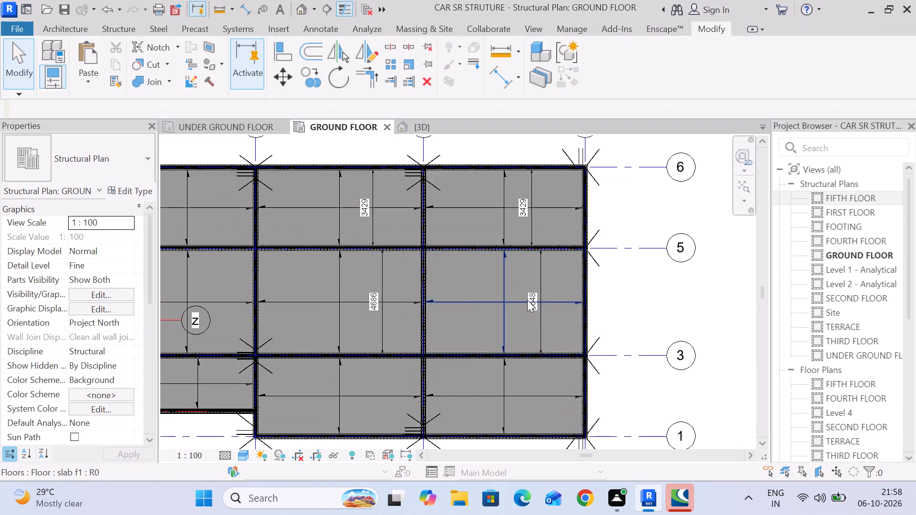
pyautogui.scroll(6, 527, 302)
pyautogui.click(555, 302)
pyautogui.press('Delete')
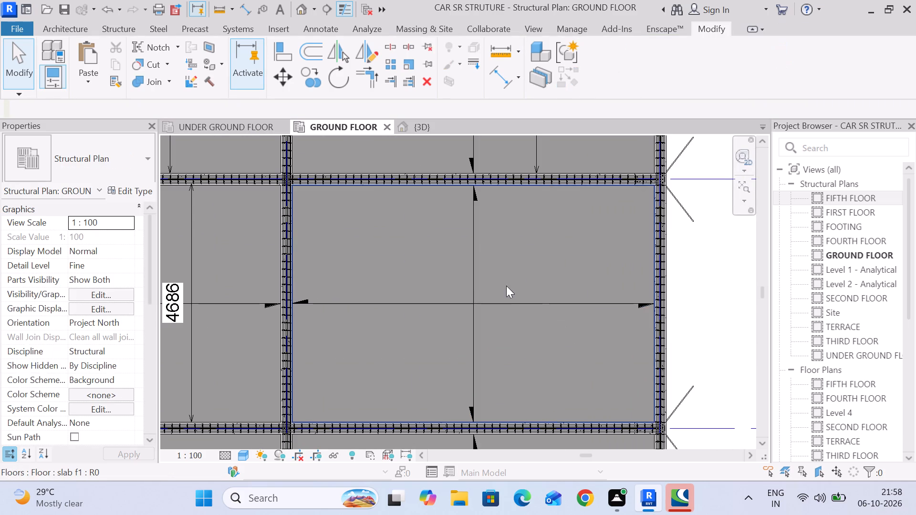
pyautogui.scroll(-4, 508, 285)
pyautogui.moveTo(508, 287); pyautogui.dragTo(544, 477, button='middle')
pyautogui.scroll(6, 546, 347)
pyautogui.click(603, 383)
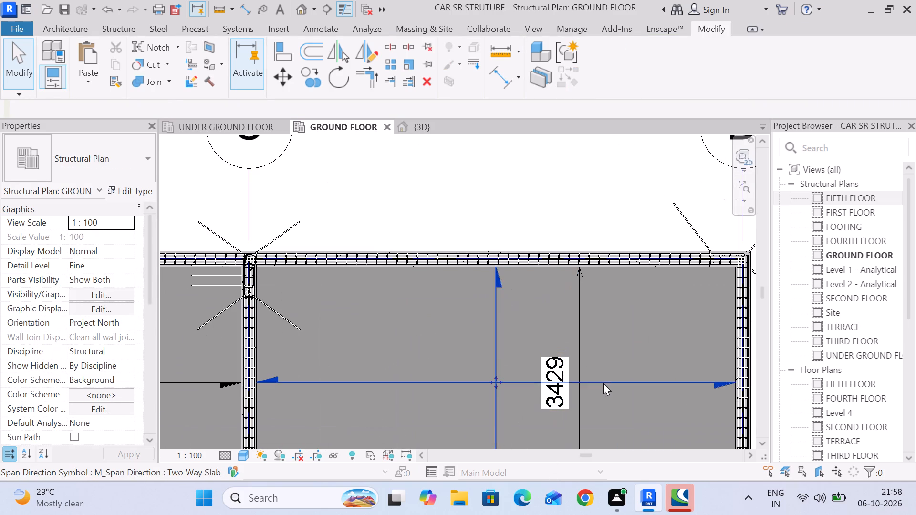
pyautogui.moveTo(629, 399); pyautogui.dragTo(581, 307, button='middle')
pyautogui.click(531, 348)
pyautogui.press('Delete')
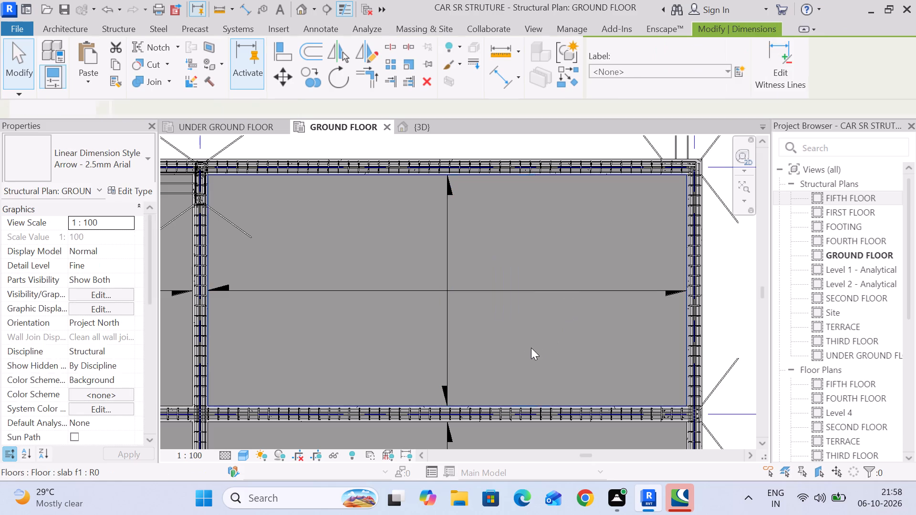
# Delete the vertical dimensions from the two B–C bays, between grids 6 and 5 and between grids 5 and 3.
pyautogui.scroll(-3, 531, 348)
pyautogui.moveTo(449, 351); pyautogui.dragTo(639, 321, button='middle')
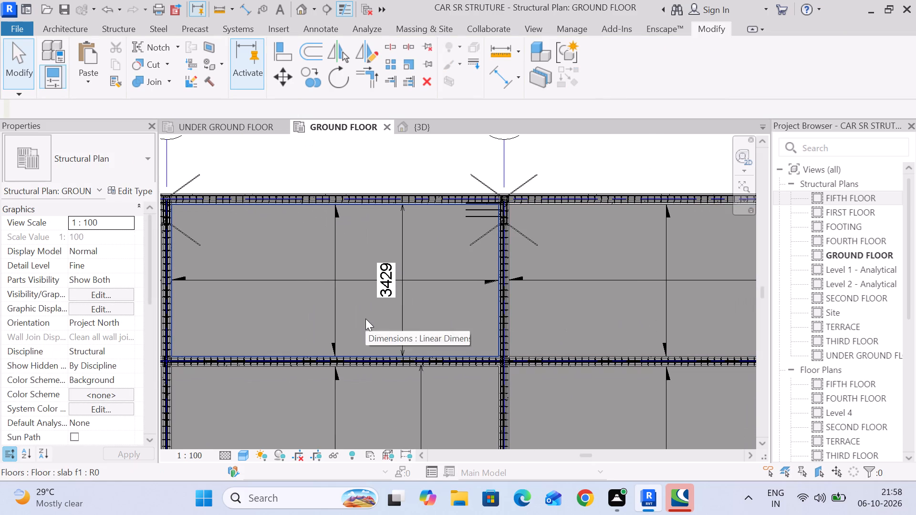
pyautogui.moveTo(475, 310); pyautogui.dragTo(505, 310, button='middle')
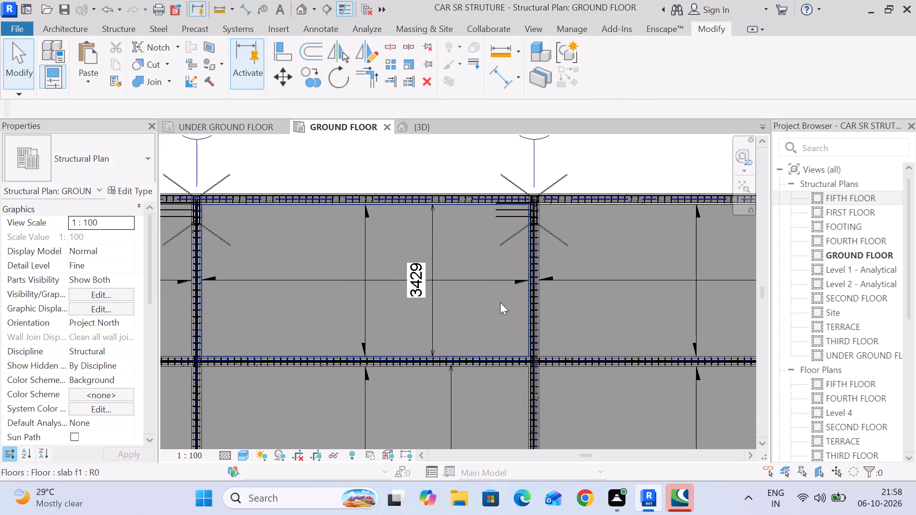
pyautogui.click(430, 306)
pyautogui.press('Delete')
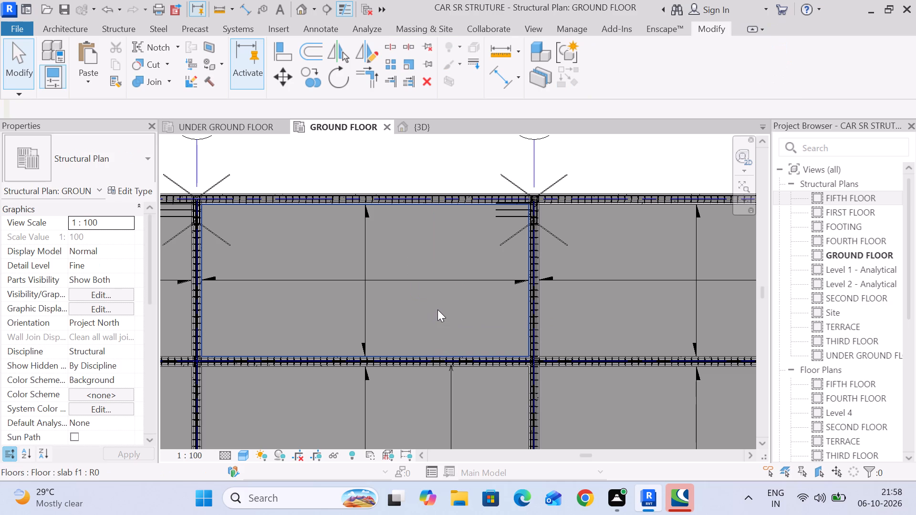
pyautogui.scroll(-3, 463, 298)
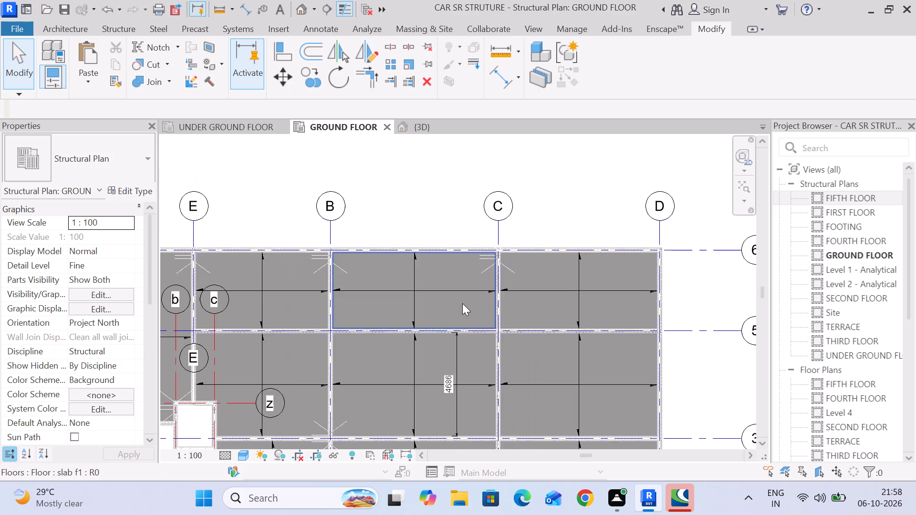
pyautogui.scroll(-6, 462, 303)
pyautogui.scroll(8, 438, 357)
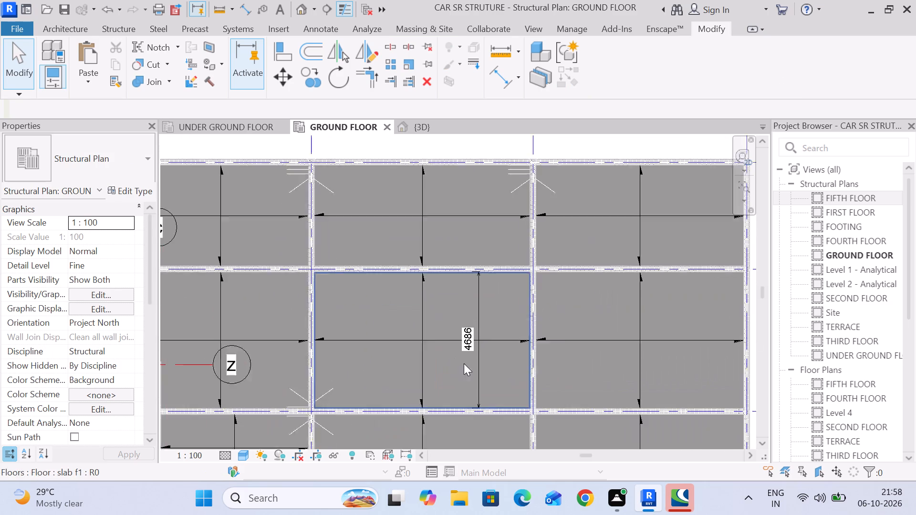
pyautogui.scroll(3, 464, 363)
pyautogui.click(493, 330)
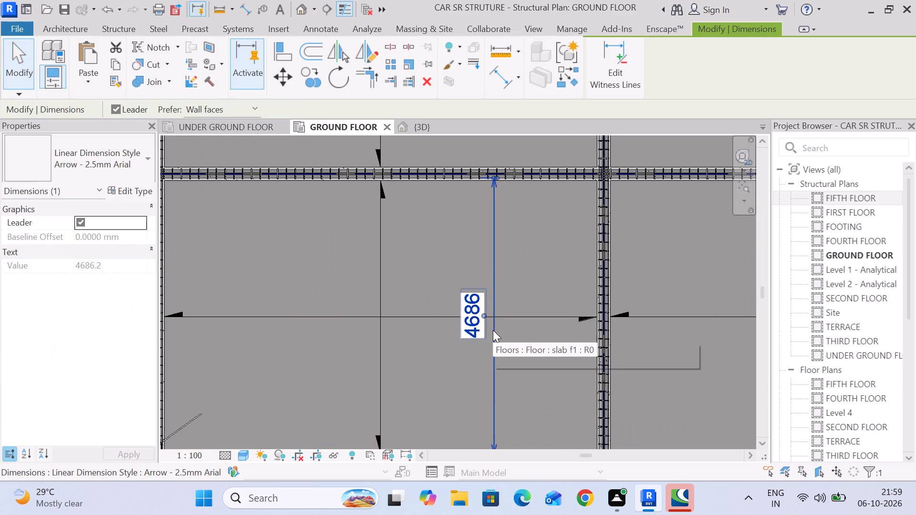
pyautogui.press('Delete')
# Change the span direction symbol of the slab between grids A and a, from grid 4 to 2, to Two Way Slab.
pyautogui.scroll(-11, 493, 331)
pyautogui.moveTo(487, 371); pyautogui.dragTo(547, 326, button='middle')
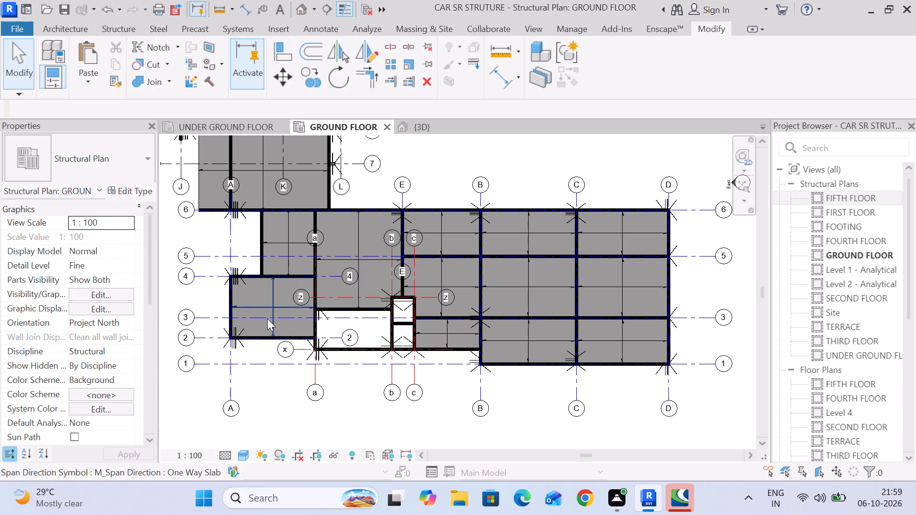
pyautogui.scroll(4, 267, 319)
pyautogui.moveTo(349, 307); pyautogui.dragTo(439, 319, button='middle')
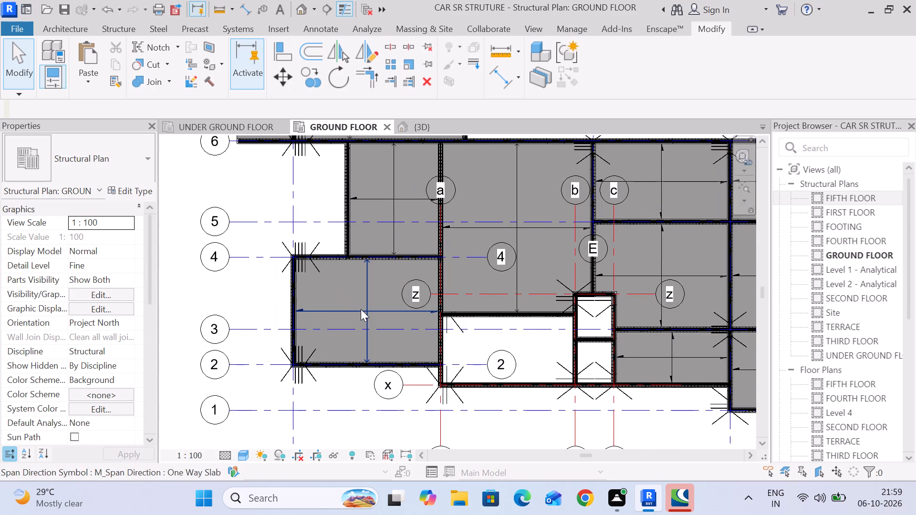
pyautogui.click(361, 309)
pyautogui.click(103, 161)
pyautogui.click(93, 244)
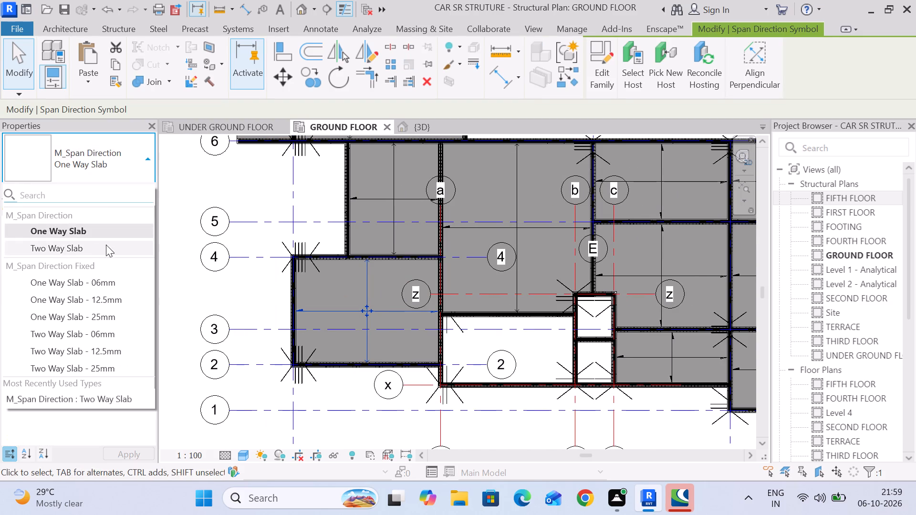
# Change the span direction symbol of the large slab between grids a and E, below grid 6, to Two Way Slab.
pyautogui.click(517, 223)
pyautogui.click(108, 164)
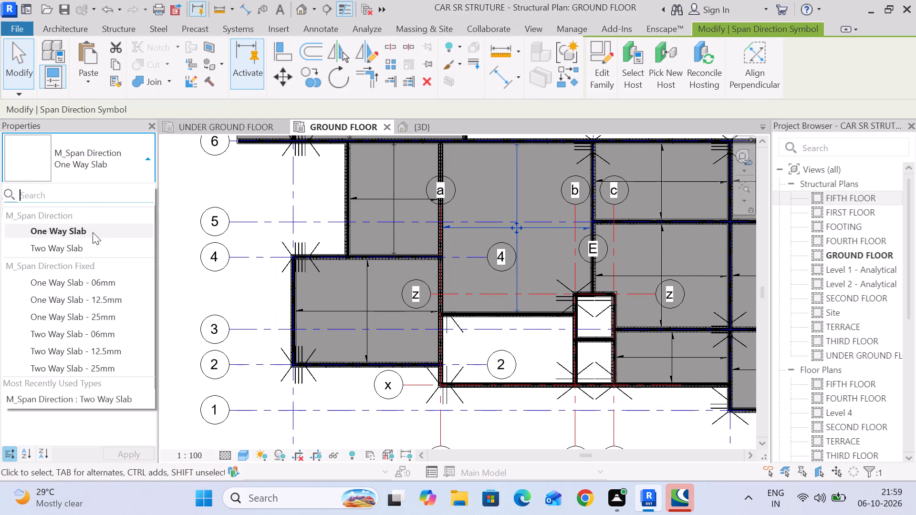
pyautogui.click(94, 247)
# Change the span direction symbol of the narrow slab beside grid a, between grids 6 and 4, to Two Way Slab.
pyautogui.scroll(-2, 258, 245)
pyautogui.moveTo(260, 247); pyautogui.dragTo(294, 364, button='middle')
pyautogui.scroll(5, 393, 325)
pyautogui.click(394, 324)
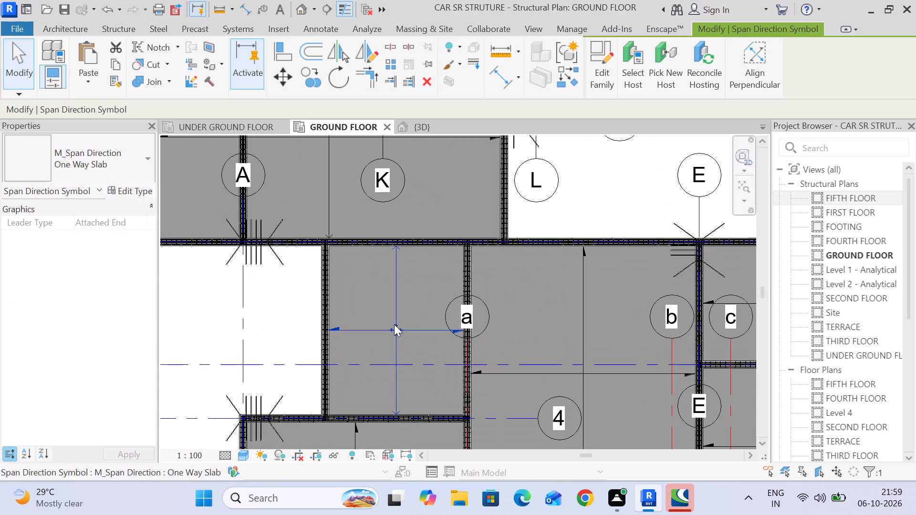
pyautogui.click(107, 167)
pyautogui.click(83, 245)
# Change the span direction symbol of the slab between grids 8 and 6 to Two Way Slab and deselect it.
pyautogui.moveTo(251, 224); pyautogui.dragTo(265, 338, button='middle')
pyautogui.click(352, 246)
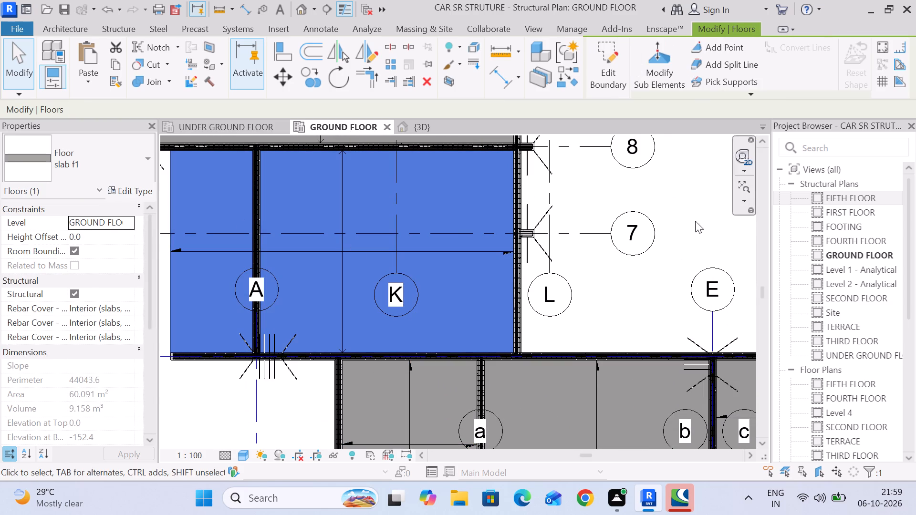
pyautogui.click(695, 209)
pyautogui.click(360, 247)
pyautogui.click(104, 158)
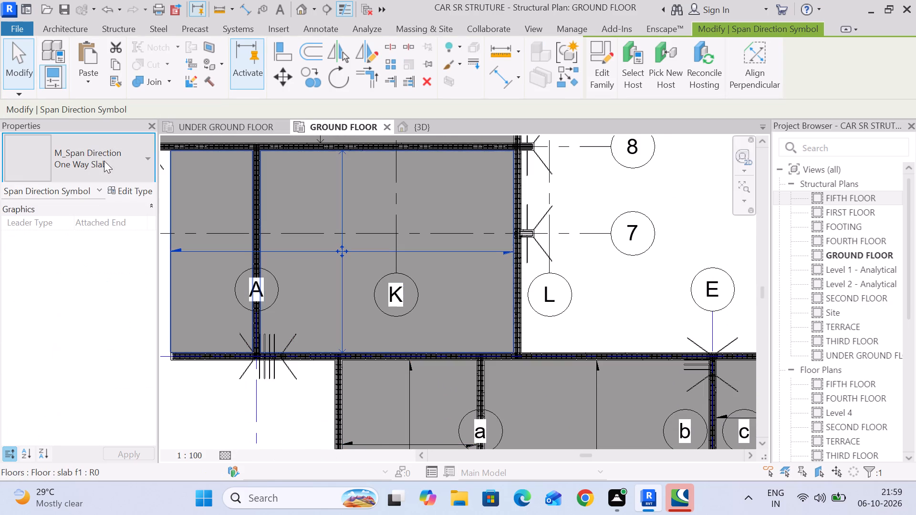
pyautogui.click(89, 241)
pyautogui.scroll(-3, 113, 219)
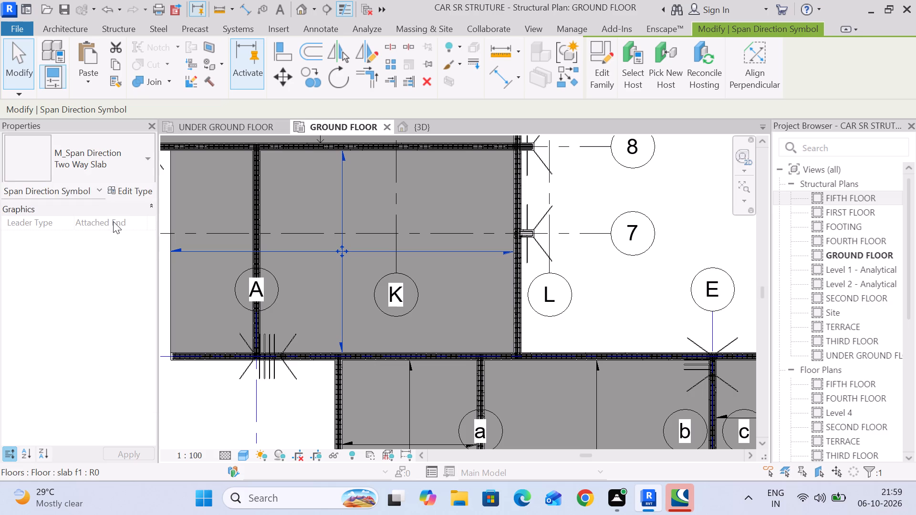
pyautogui.moveTo(120, 234); pyautogui.dragTo(150, 343, button='middle')
pyautogui.click(126, 284)
pyautogui.click(633, 205)
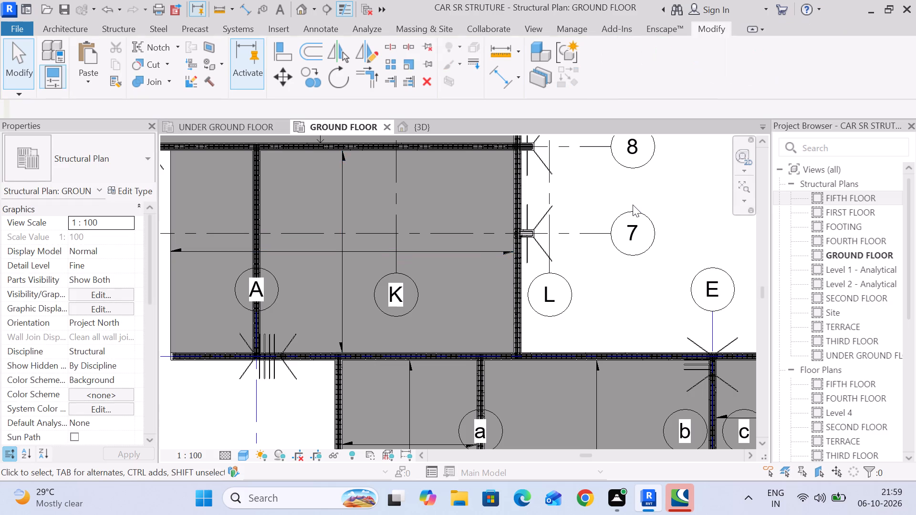
# Change the span direction symbol of the slab between grids 10 and 8 to Two Way Slab and deselect it.
pyautogui.scroll(-4, 625, 203)
pyautogui.moveTo(623, 207); pyautogui.dragTo(667, 360, button='middle')
pyautogui.scroll(4, 473, 308)
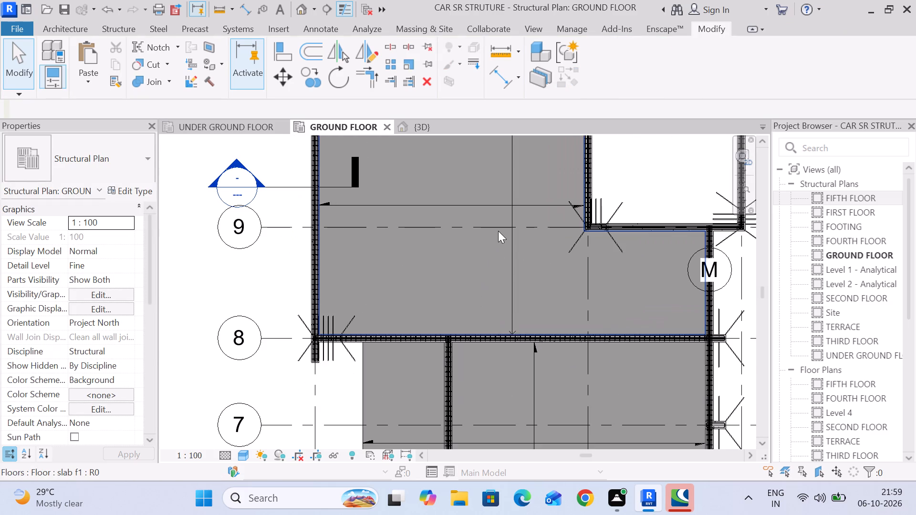
pyautogui.click(509, 239)
pyautogui.click(122, 157)
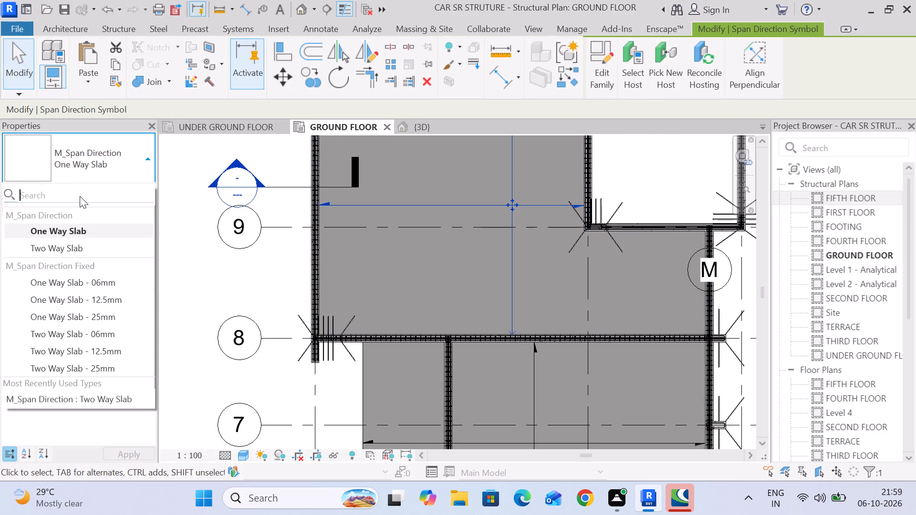
pyautogui.click(88, 247)
pyautogui.click(219, 257)
# Review the slabs and their span direction symbols across the ground floor plan, down to the C–D bay at grid 1.
pyautogui.scroll(-3, 222, 257)
pyautogui.moveTo(221, 259); pyautogui.dragTo(232, 409, button='middle')
pyautogui.scroll(-3, 354, 304)
pyautogui.moveTo(352, 303); pyautogui.dragTo(334, 235, button='middle')
pyautogui.click(617, 257)
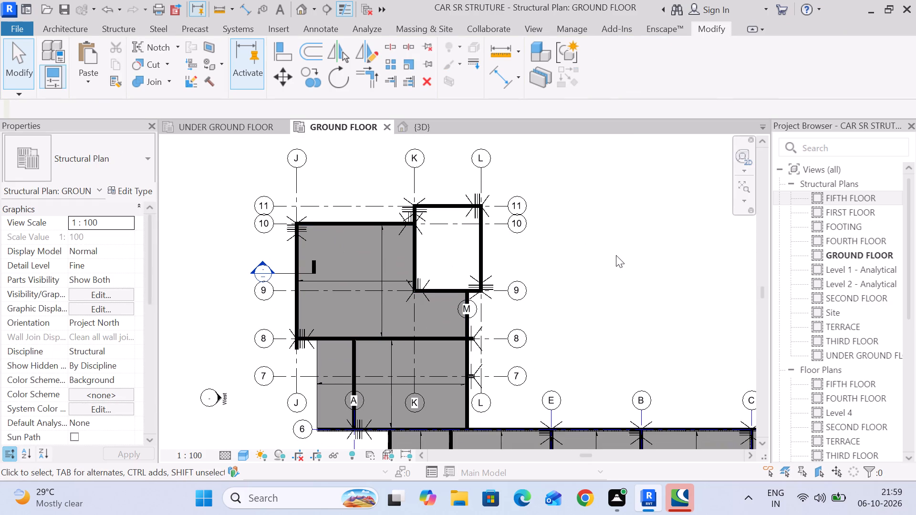
pyautogui.scroll(-4, 620, 274)
pyautogui.moveTo(583, 247); pyautogui.dragTo(518, 198, button='middle')
pyautogui.moveTo(580, 320); pyautogui.dragTo(532, 246, button='middle')
pyautogui.scroll(5, 599, 301)
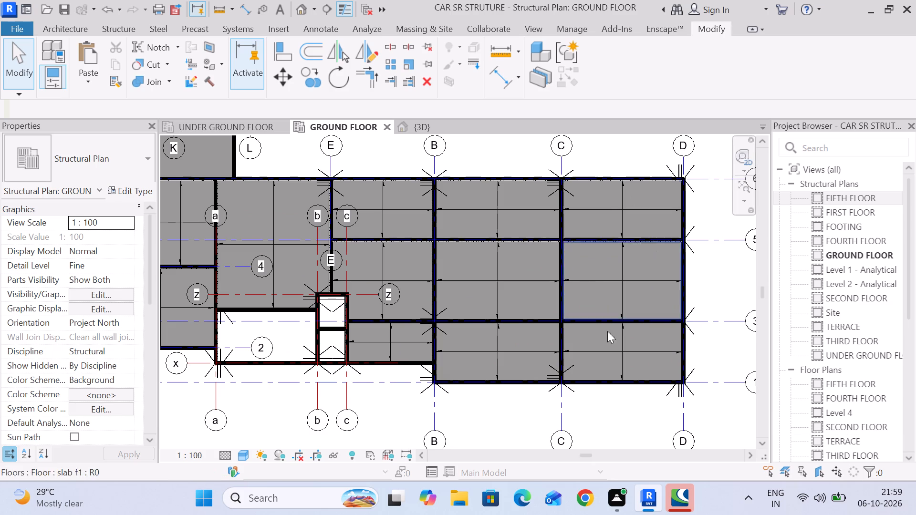
pyautogui.moveTo(677, 393); pyautogui.dragTo(566, 294, button='middle')
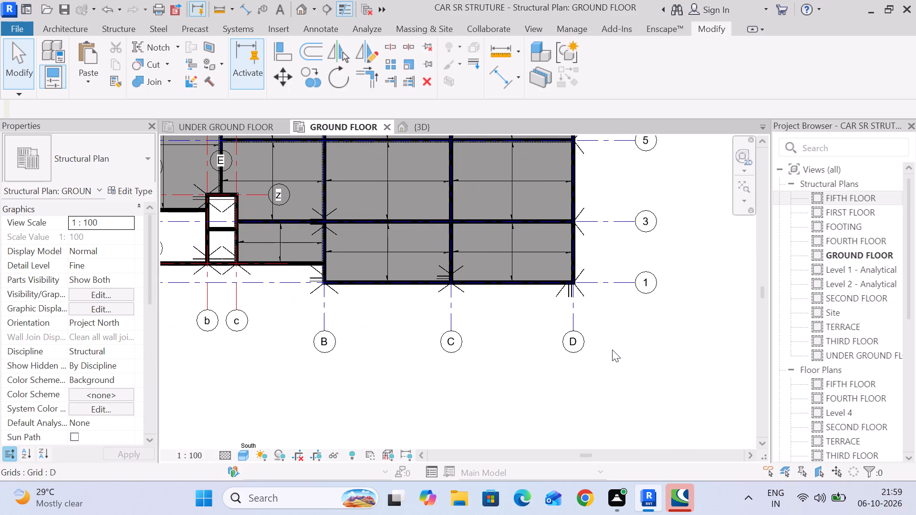
pyautogui.scroll(10, 569, 248)
pyautogui.moveTo(619, 285); pyautogui.dragTo(614, 258, button='middle')
pyautogui.scroll(2, 500, 357)
pyautogui.moveTo(498, 358); pyautogui.dragTo(561, 272, button='middle')
pyautogui.scroll(-4, 562, 277)
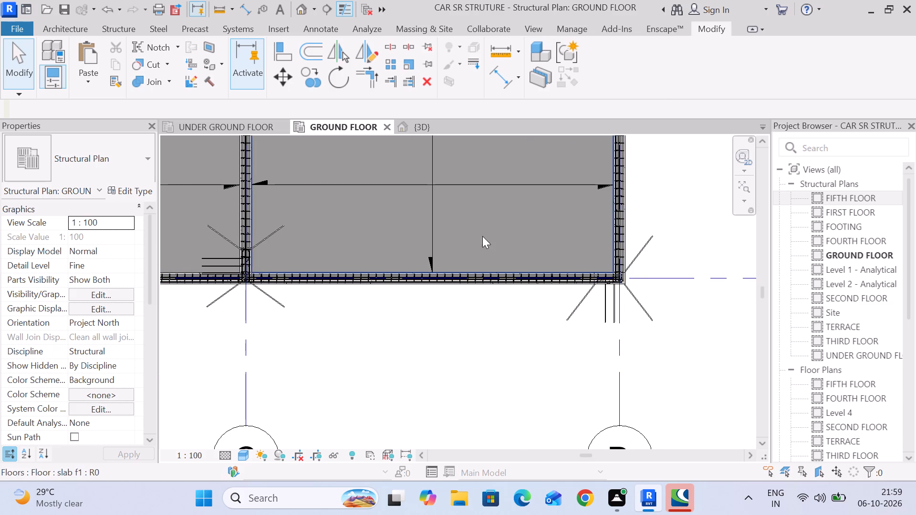
pyautogui.moveTo(481, 233); pyautogui.dragTo(466, 308, button='middle')
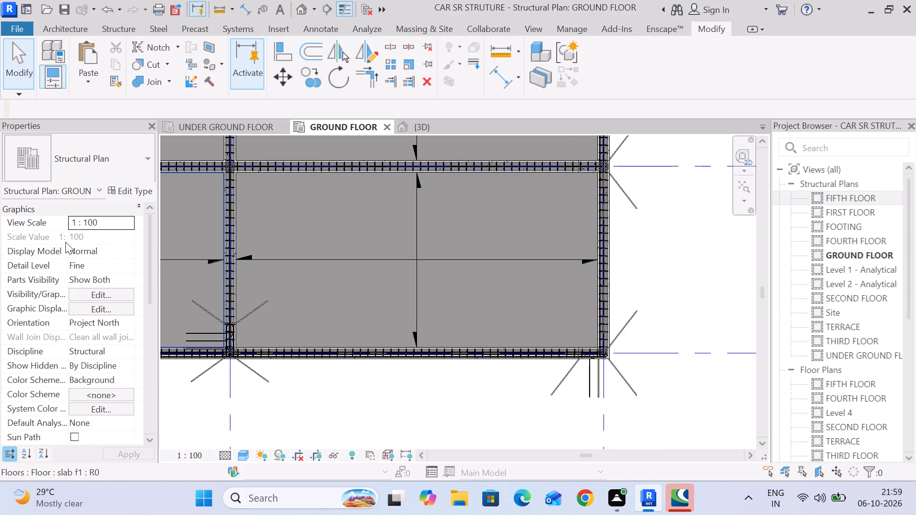
# Check the rebar cover setting of the slab in the C–D bay between grids 3 and 1 with the Cover tool.
pyautogui.click(116, 30)
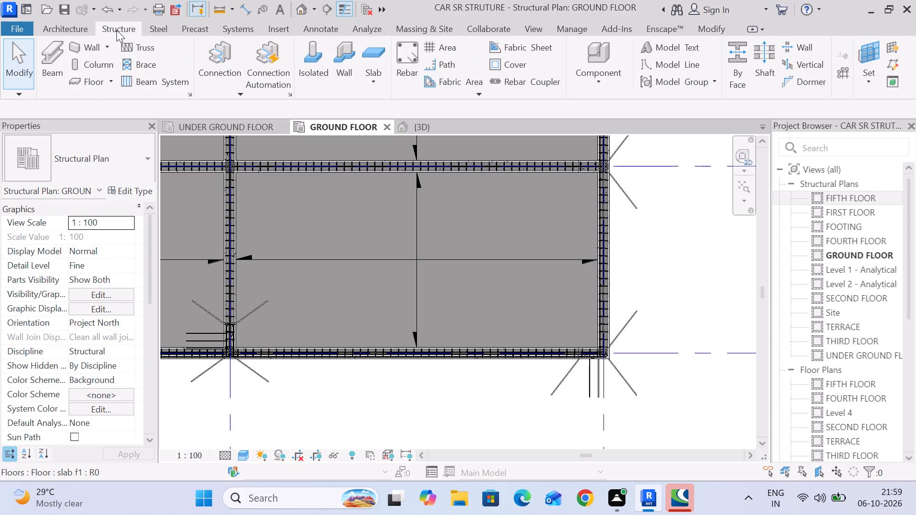
pyautogui.click(500, 62)
pyautogui.click(548, 234)
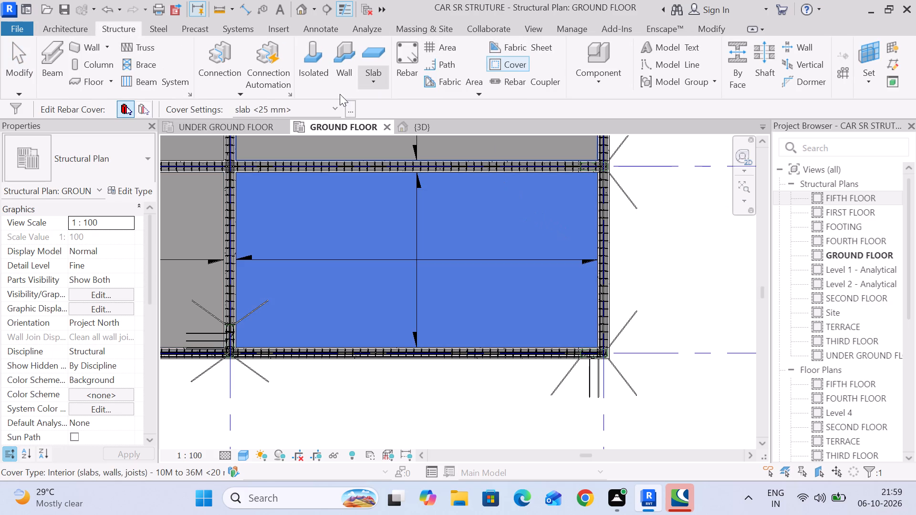
pyautogui.scroll(-3, 462, 215)
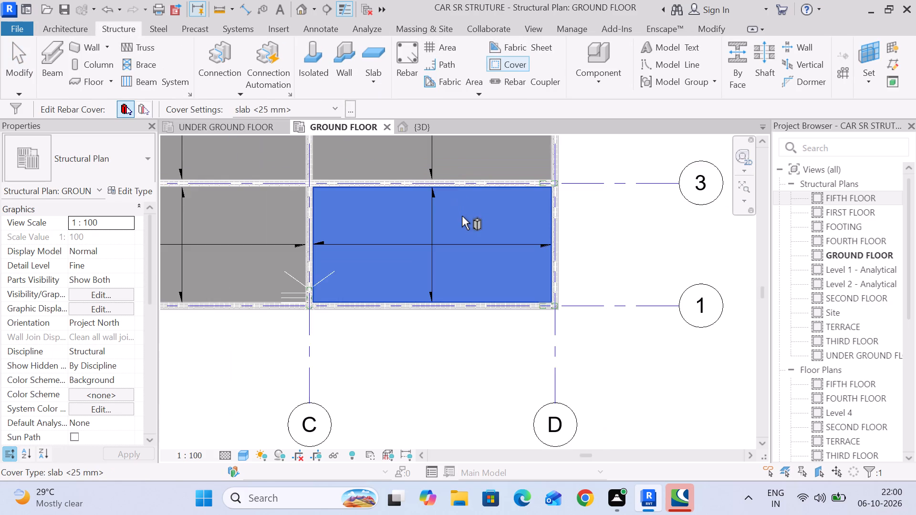
# Set the rebar cover of the slab in the B–C bay between grids 3 and 1 to slab <25 mm>.
pyautogui.moveTo(461, 216); pyautogui.dragTo(568, 274, button='middle')
pyautogui.click(379, 275)
pyautogui.click(283, 110)
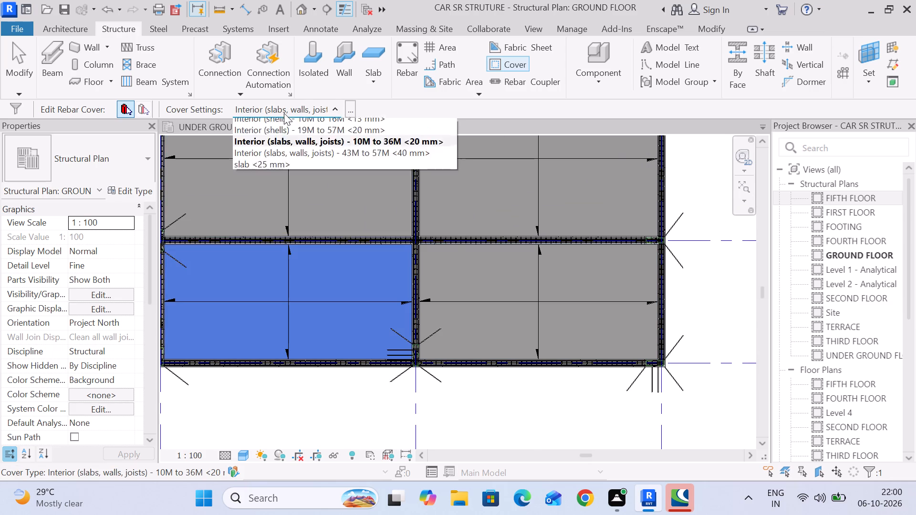
pyautogui.click(282, 124)
pyautogui.click(291, 103)
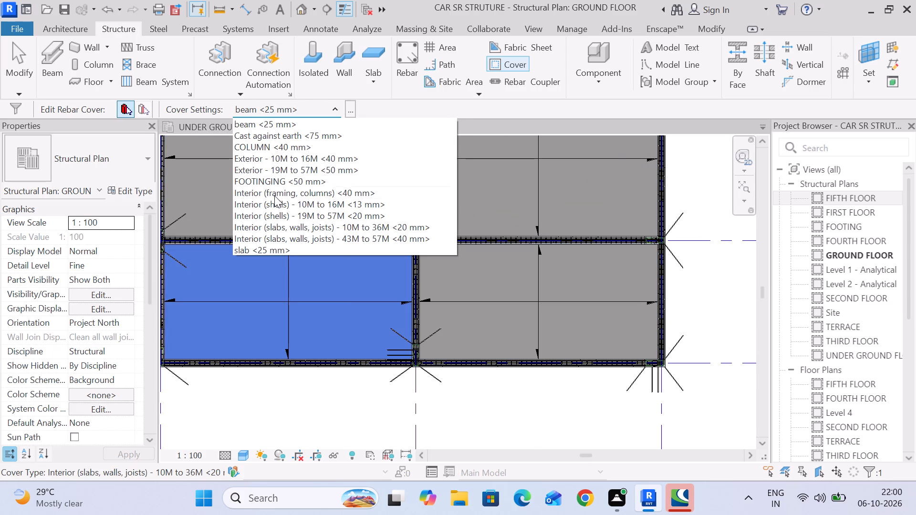
pyautogui.click(280, 248)
# Set the rebar cover of the C–D and B–C slabs between grids 5 and 3 to slab <25 mm>.
pyautogui.click(484, 172)
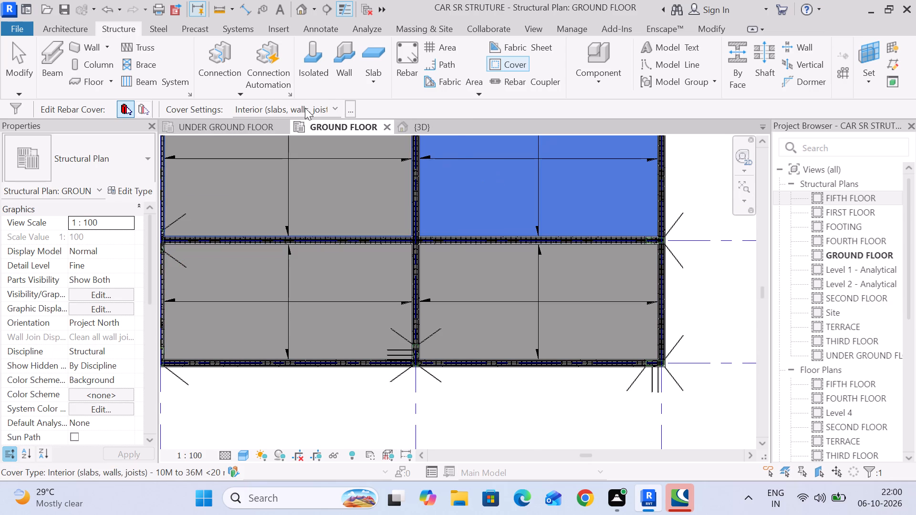
pyautogui.click(304, 104)
pyautogui.scroll(-6, 269, 195)
pyautogui.click(273, 247)
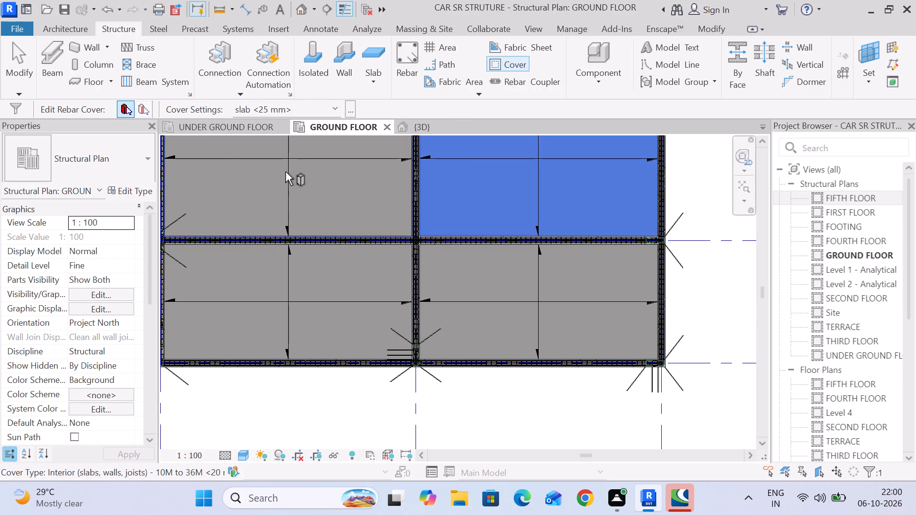
pyautogui.click(285, 172)
pyautogui.click(300, 104)
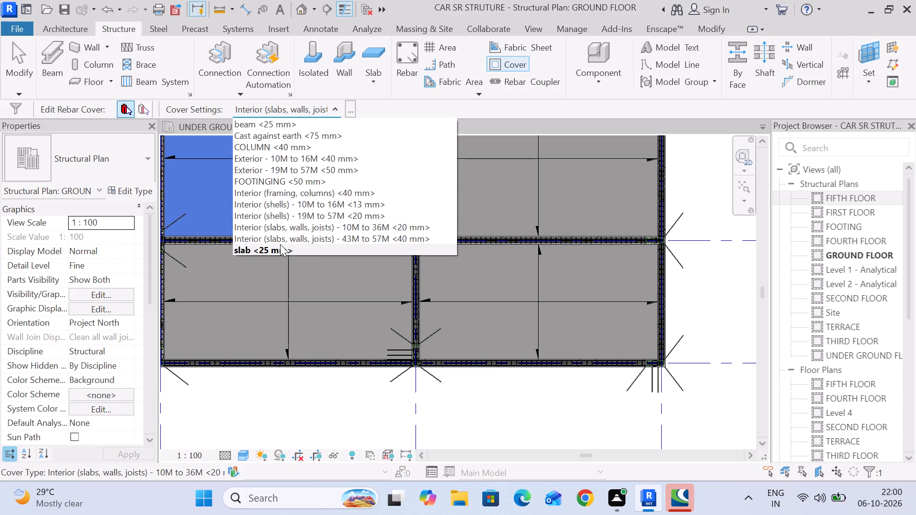
pyautogui.click(280, 245)
# Set the rebar cover of the C–D and B–C slabs between grids 6 and 5 to slab <25 mm>.
pyautogui.scroll(-3, 340, 194)
pyautogui.moveTo(338, 193); pyautogui.dragTo(355, 344, button='middle')
pyautogui.click(499, 223)
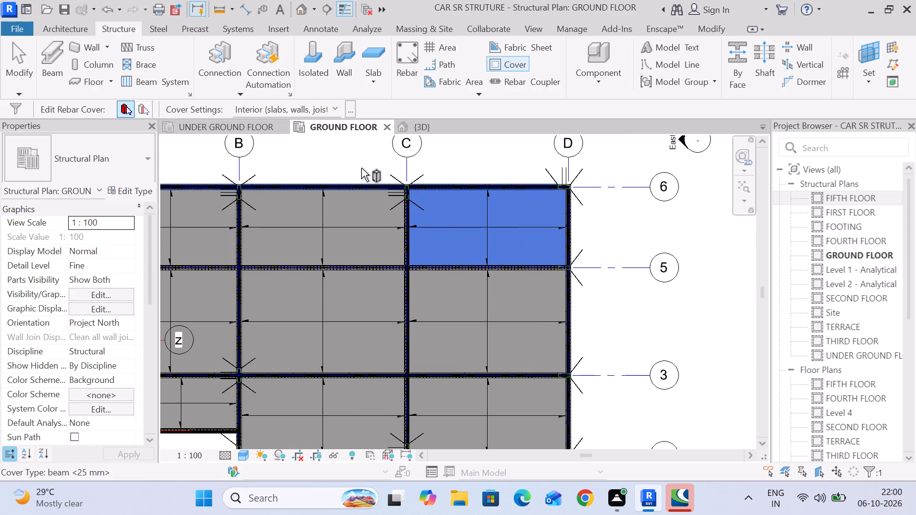
pyautogui.click(329, 110)
pyautogui.click(265, 249)
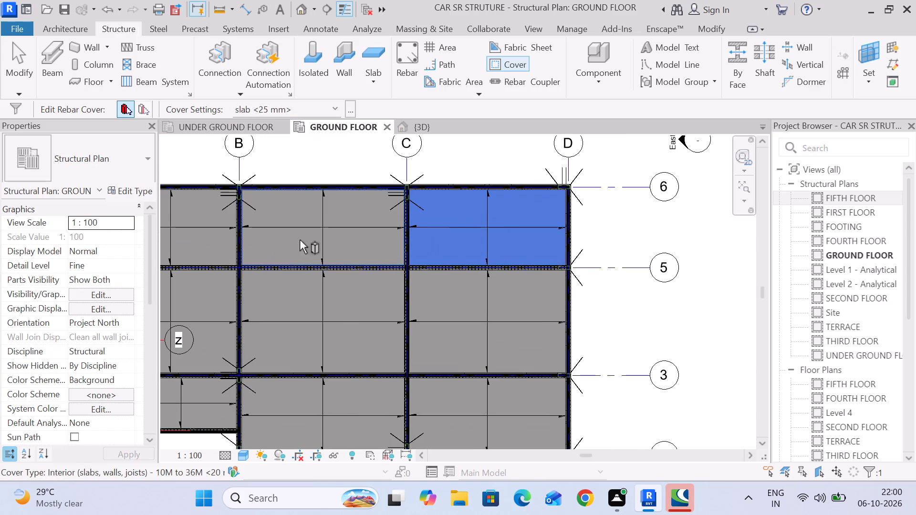
pyautogui.click(305, 232)
pyautogui.click(293, 104)
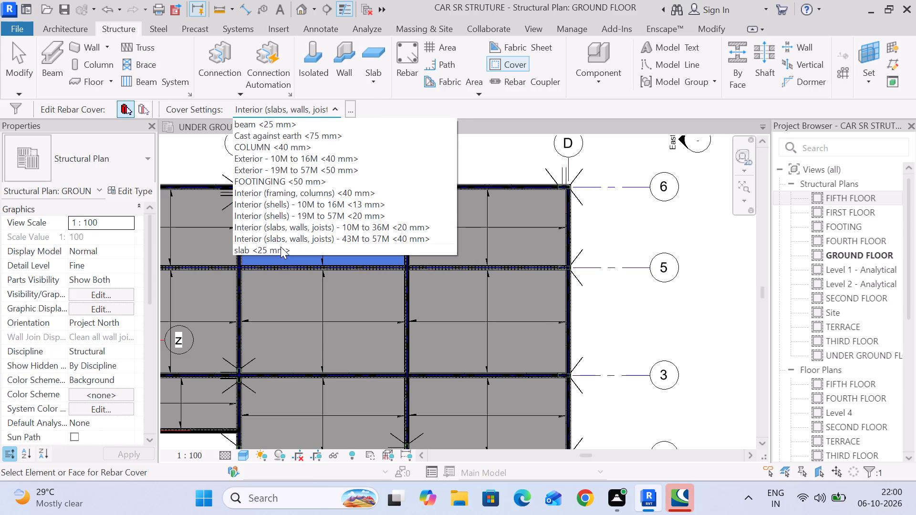
pyautogui.click(281, 247)
# Set the rebar cover of the two E–B bay slabs, between grids 6–5 and grids 5–3, to slab <25 mm>.
pyautogui.moveTo(245, 230); pyautogui.dragTo(425, 189, button='middle')
pyautogui.click(361, 176)
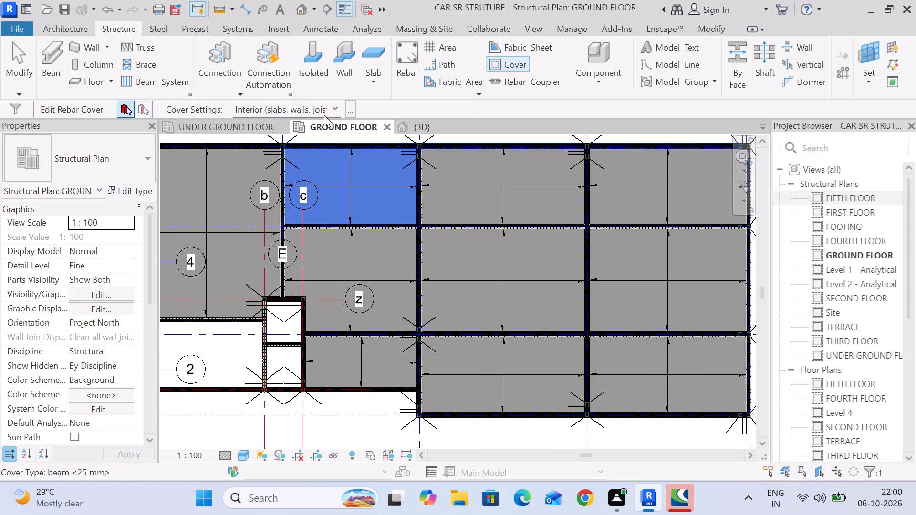
pyautogui.click(321, 109)
pyautogui.click(308, 250)
pyautogui.click(368, 257)
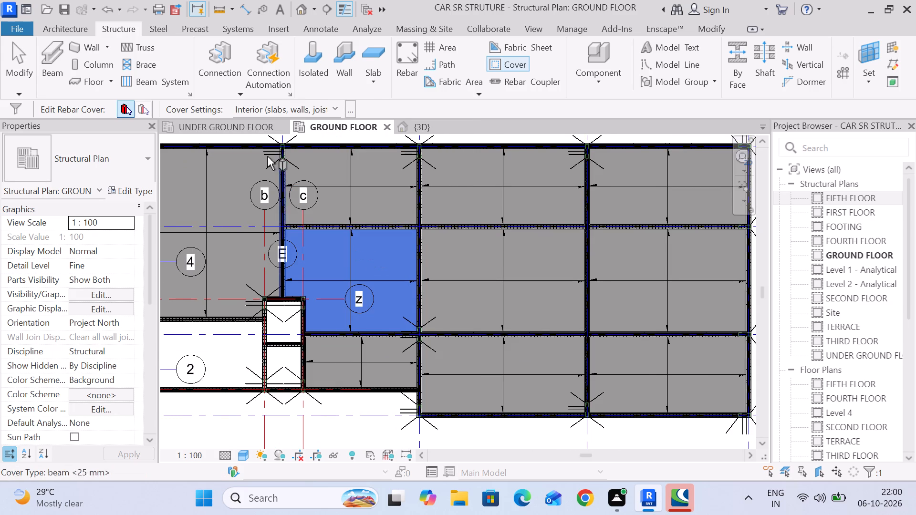
pyautogui.click(285, 107)
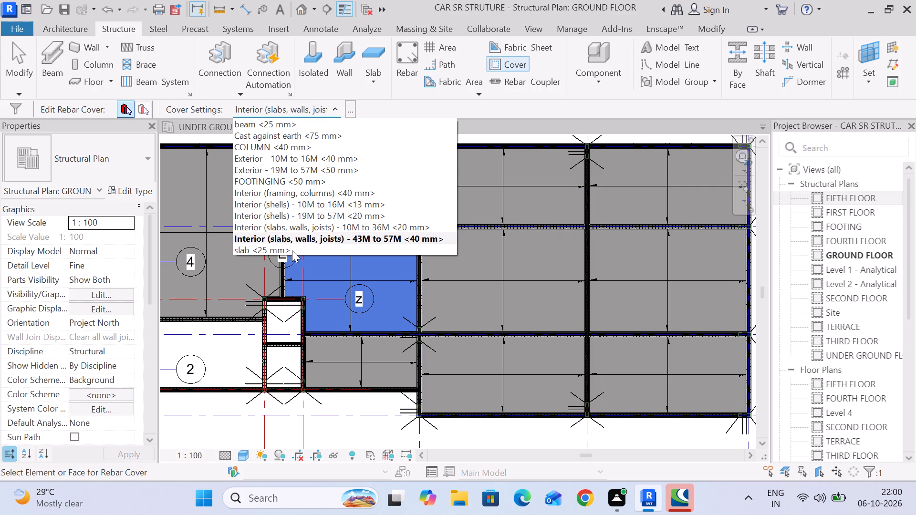
pyautogui.click(300, 248)
# Set the rebar cover of the large slab between grids a and E, below grid 6, to slab <25 mm>.
pyautogui.moveTo(286, 245); pyautogui.dragTo(441, 220, button='middle')
pyautogui.click(371, 192)
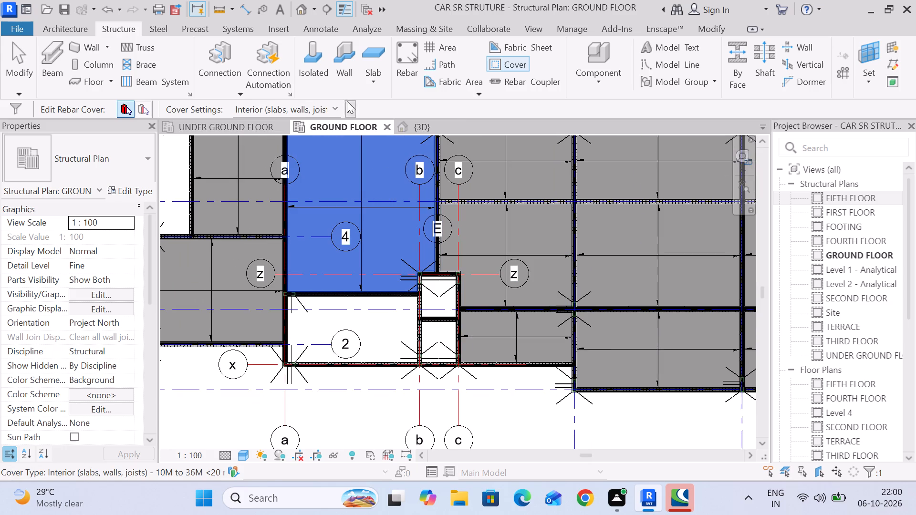
pyautogui.click(324, 106)
pyautogui.click(295, 246)
# Set the rebar cover of the two slabs adjoining grid a, between grids 4–2 and grids 6–4, to slab <25 mm>.
pyautogui.moveTo(300, 249); pyautogui.dragTo(416, 247, button='middle')
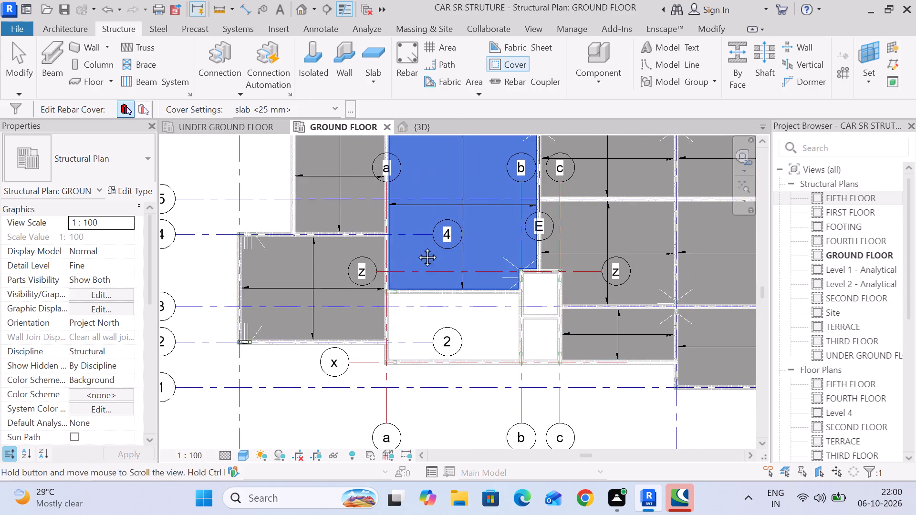
pyautogui.moveTo(416, 247); pyautogui.dragTo(419, 247, button='middle')
pyautogui.click(316, 258)
pyautogui.click(321, 107)
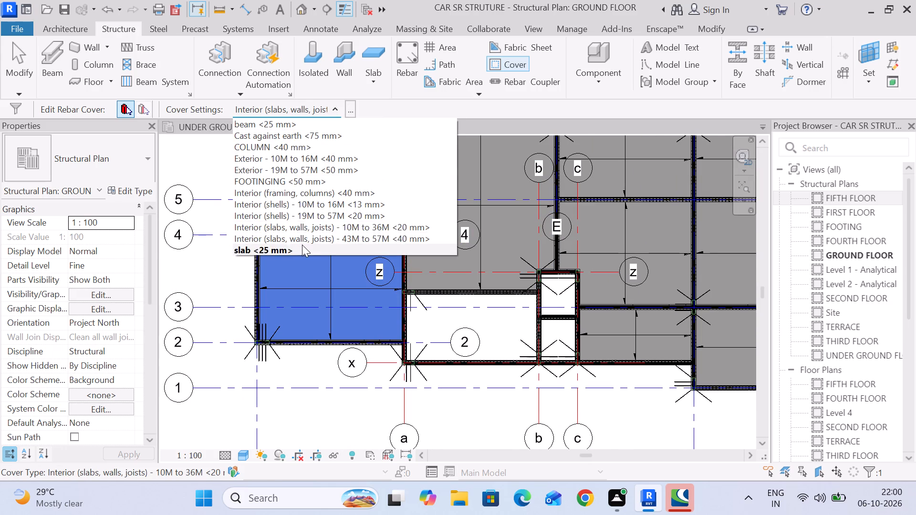
pyautogui.click(302, 245)
pyautogui.click(347, 202)
pyautogui.click(308, 107)
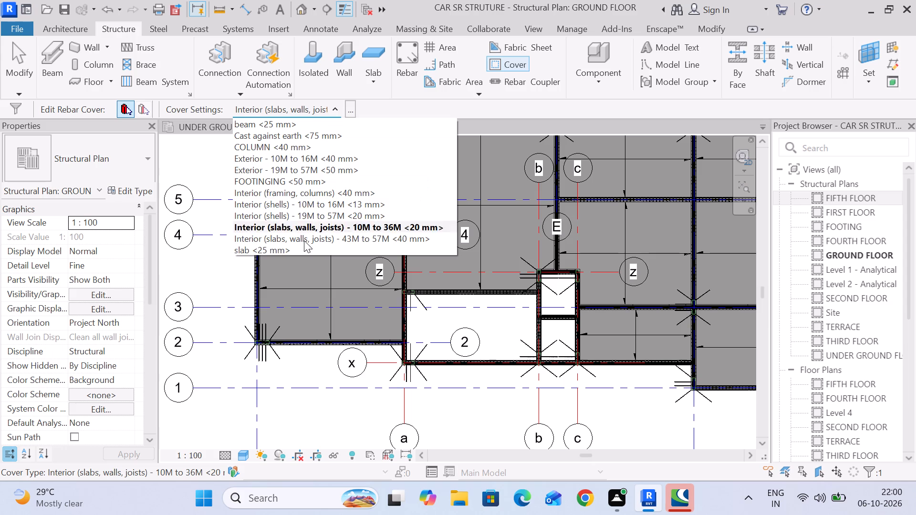
pyautogui.click(304, 249)
# Set the rebar cover of the slab between grids 8 and 6 to slab <25 mm>.
pyautogui.scroll(-3, 347, 206)
pyautogui.moveTo(347, 208); pyautogui.dragTo(320, 364, button='middle')
pyautogui.click(310, 227)
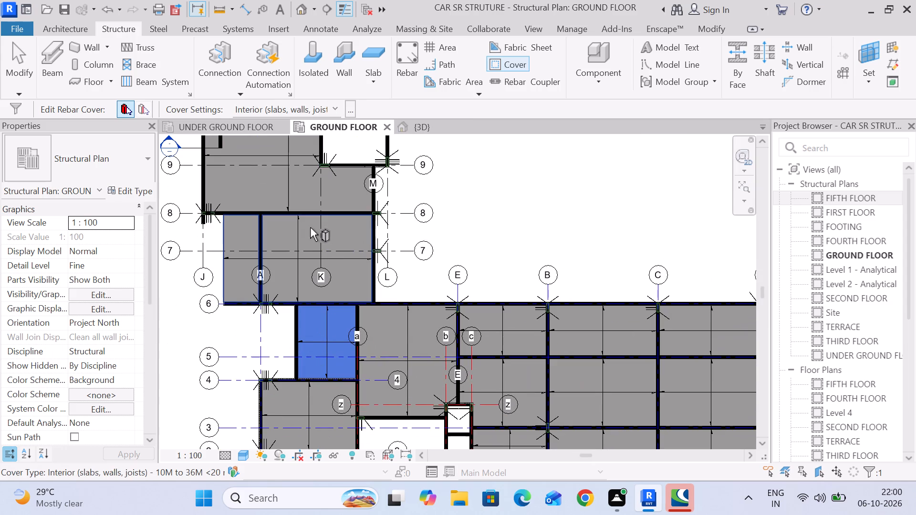
pyautogui.click(308, 109)
pyautogui.click(296, 250)
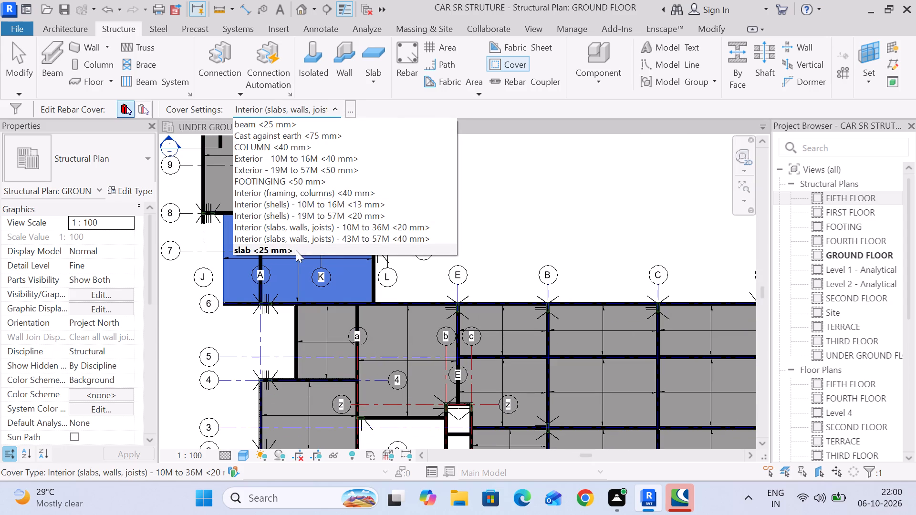
# Set the rebar cover of the slab between grids 10 and 8 to slab <25 mm> and end the Cover tool.
pyautogui.moveTo(356, 197); pyautogui.dragTo(378, 284, button='middle')
pyautogui.click(305, 258)
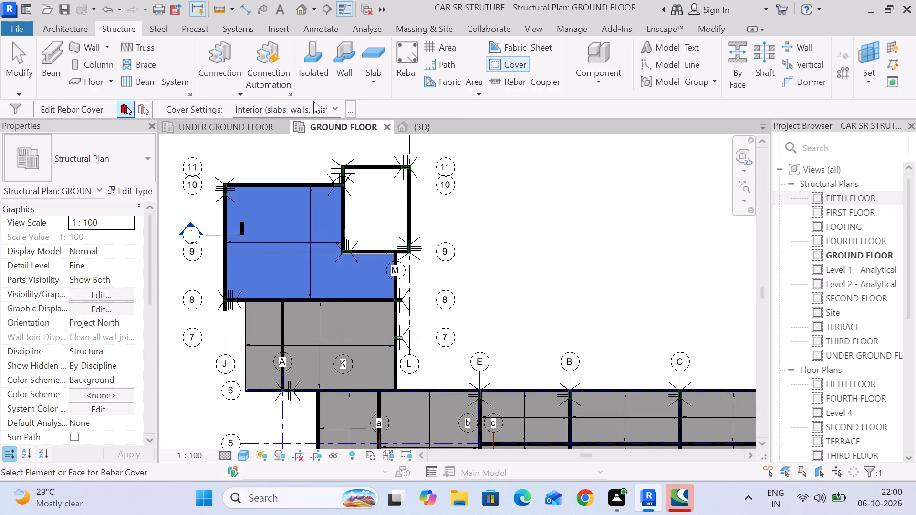
pyautogui.click(316, 108)
pyautogui.click(303, 246)
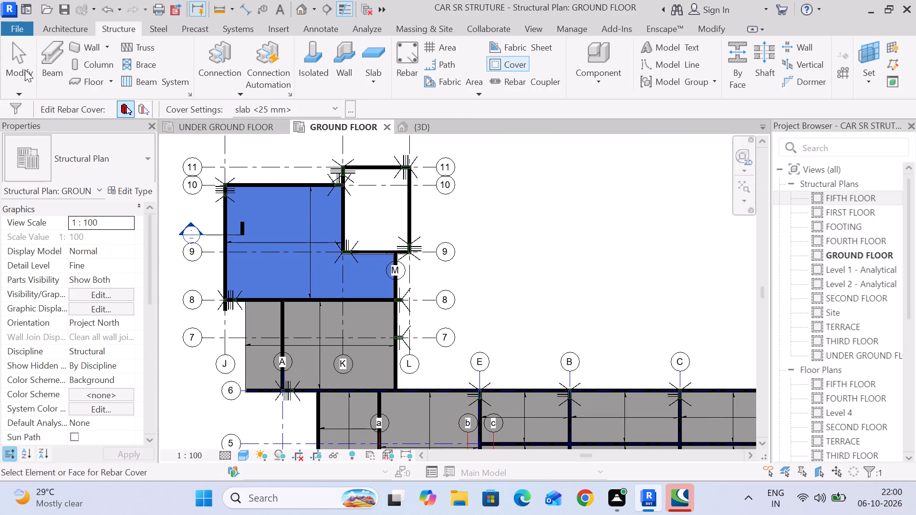
pyautogui.click(25, 70)
# Review the slabs across the ground floor plan, down to the C–D bay at grid 1.
pyautogui.scroll(-4, 281, 243)
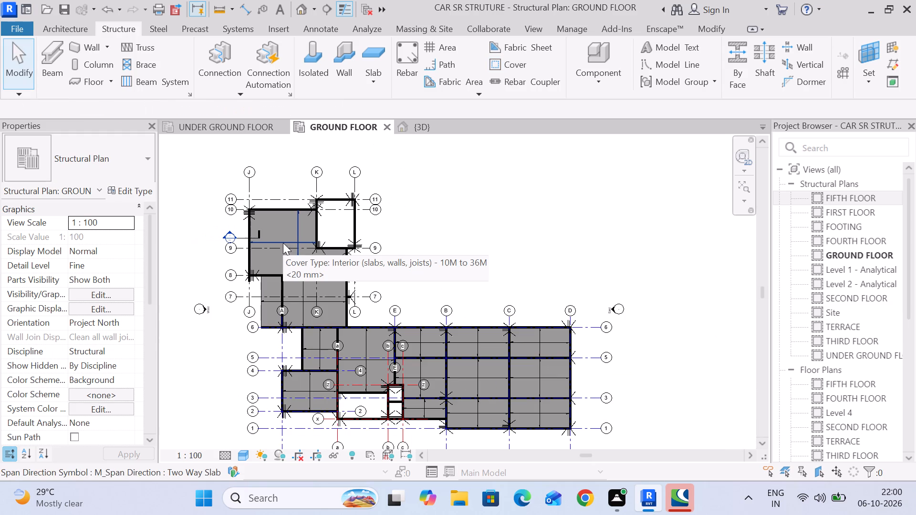
pyautogui.press('Left')
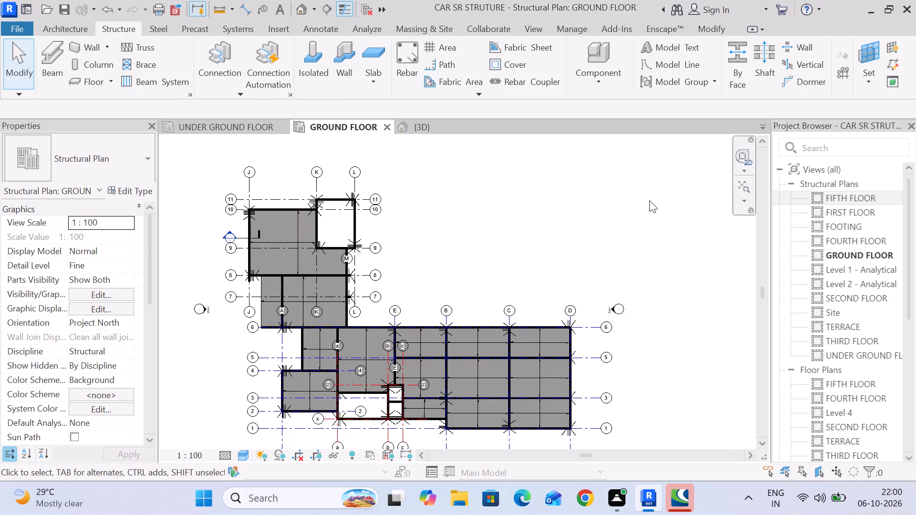
pyautogui.scroll(-4, 585, 240)
pyautogui.moveTo(518, 192); pyautogui.dragTo(468, 144, button='middle')
pyautogui.scroll(5, 473, 298)
pyautogui.scroll(4, 534, 288)
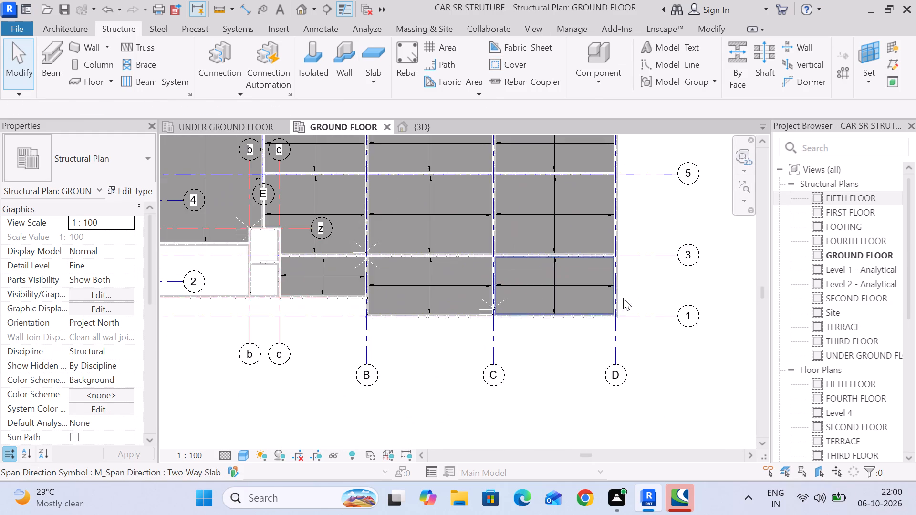
pyautogui.moveTo(625, 299); pyautogui.dragTo(613, 297, button='middle')
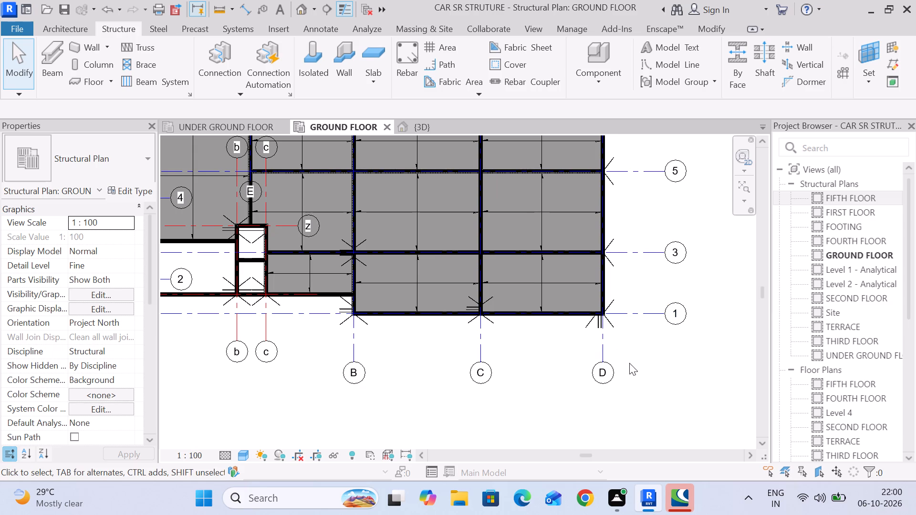
pyautogui.moveTo(622, 353); pyautogui.dragTo(607, 337, button='middle')
pyautogui.scroll(3, 552, 322)
pyautogui.scroll(-5, 554, 321)
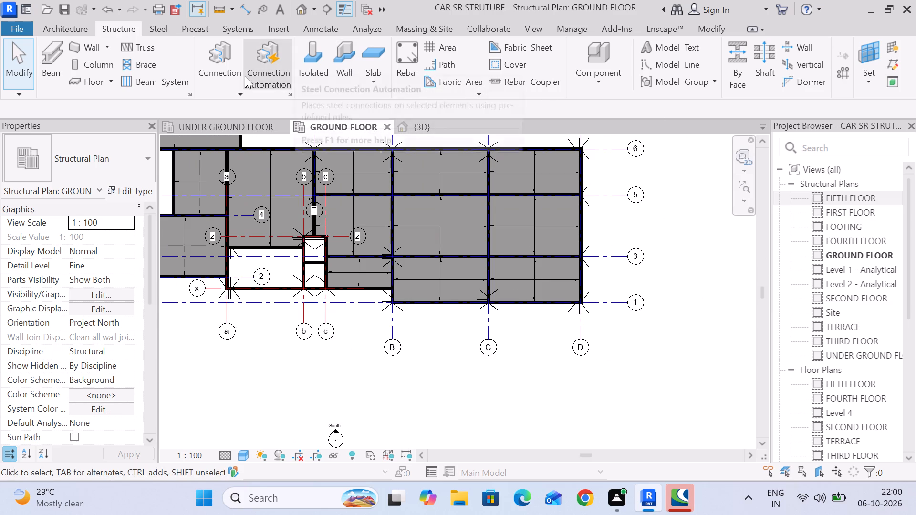
# Draw a vertical building section through the C–D slab near grid D, from below grid 1 to above grid 3.
pyautogui.click(326, 8)
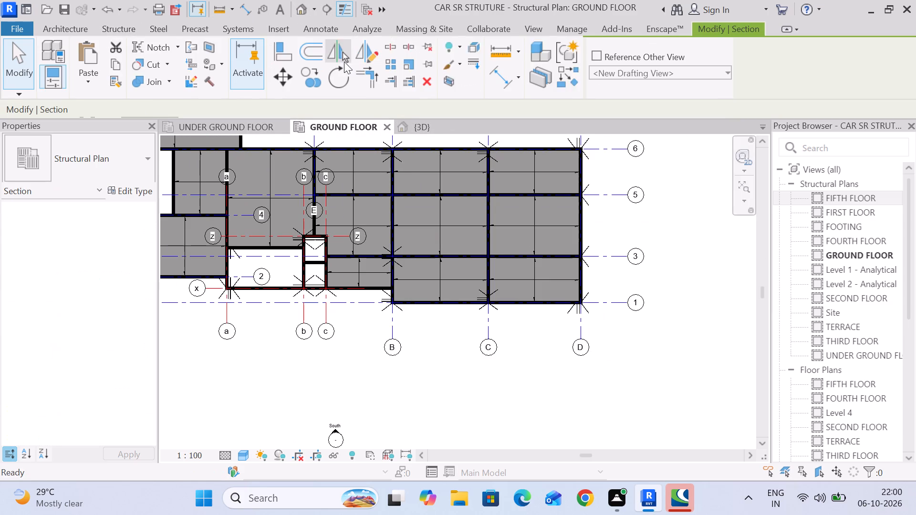
pyautogui.scroll(4, 531, 324)
pyautogui.moveTo(537, 332); pyautogui.dragTo(531, 366, button='middle')
pyautogui.scroll(4, 557, 368)
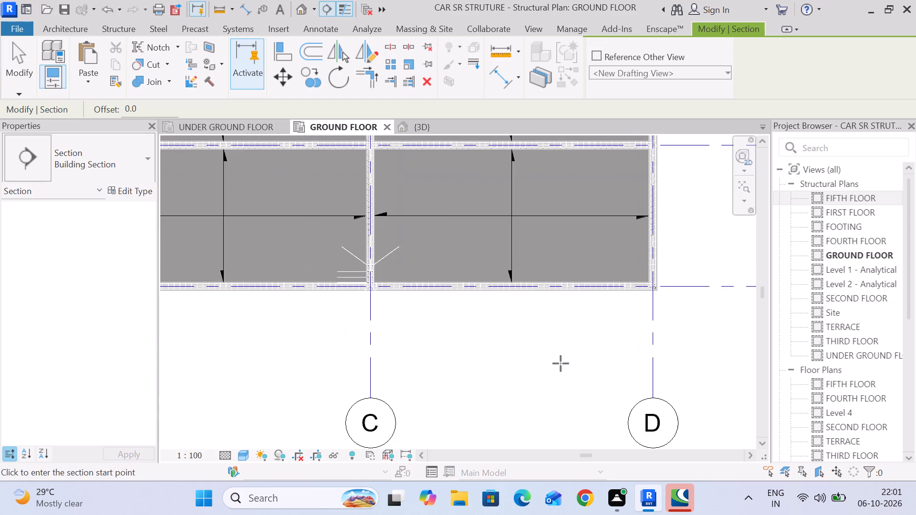
pyautogui.moveTo(565, 363); pyautogui.dragTo(503, 378, button='middle')
pyautogui.moveTo(521, 334); pyautogui.dragTo(512, 382, button='middle')
pyautogui.click(512, 382)
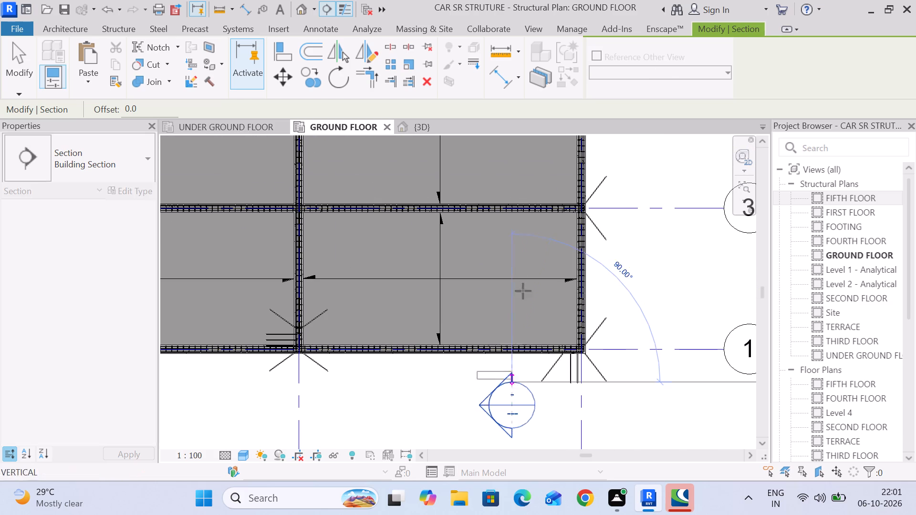
pyautogui.click(506, 177)
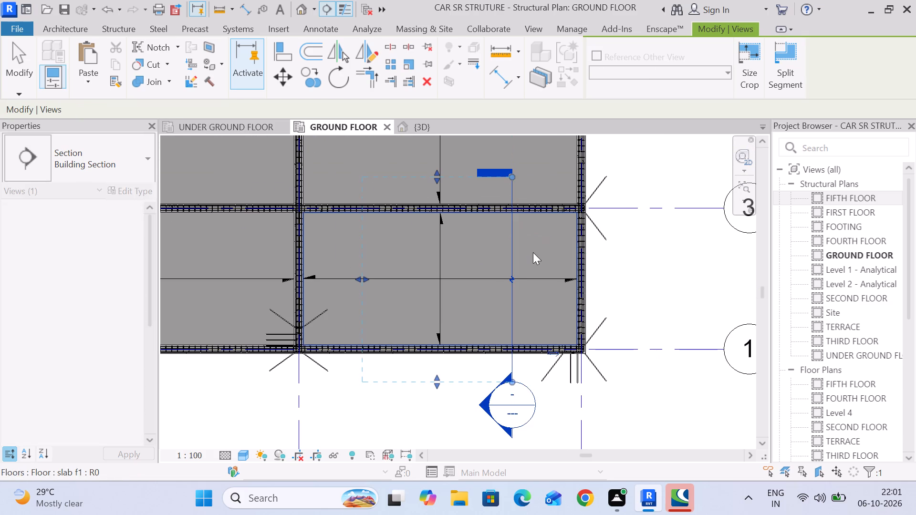
# Reduce the new section's view depth so it stays close to the cut line, and open its section view.
pyautogui.scroll(-2, 504, 162)
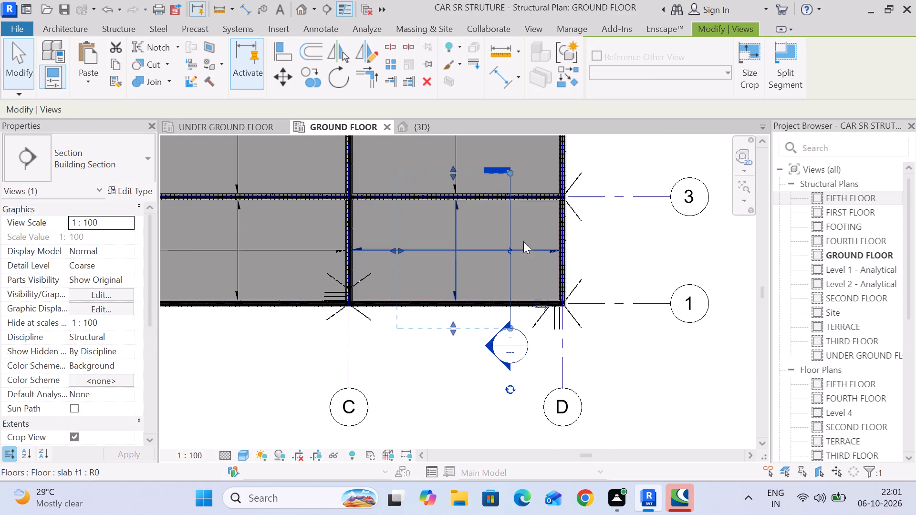
pyautogui.moveTo(394, 248); pyautogui.dragTo(478, 249)
pyautogui.rightClick(629, 249)
pyautogui.click(654, 122)
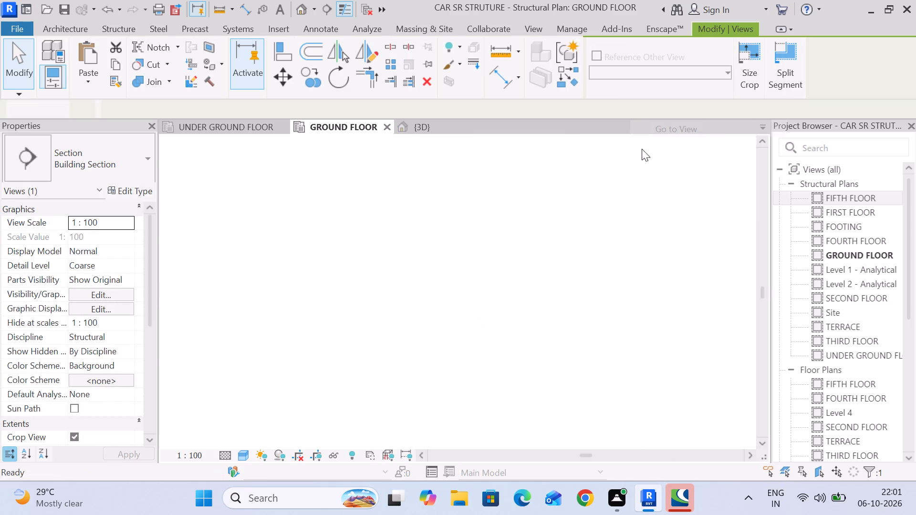
pyautogui.scroll(6, 453, 320)
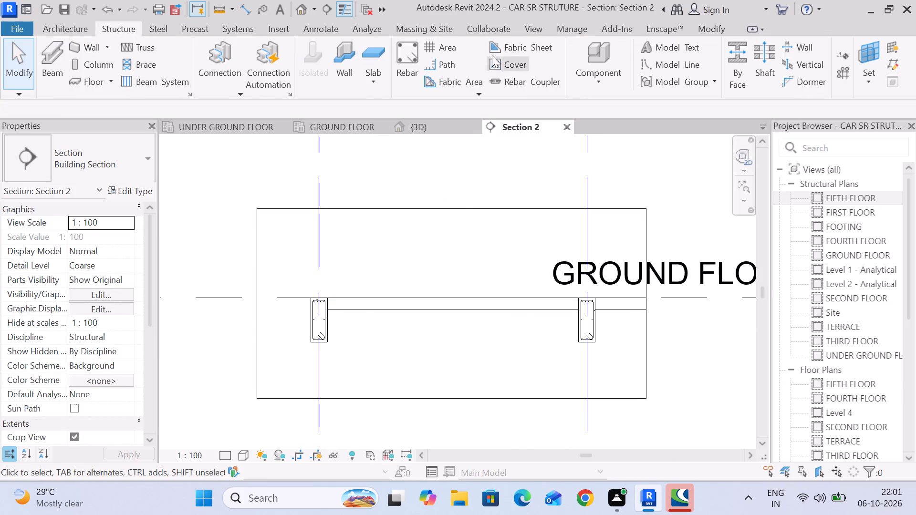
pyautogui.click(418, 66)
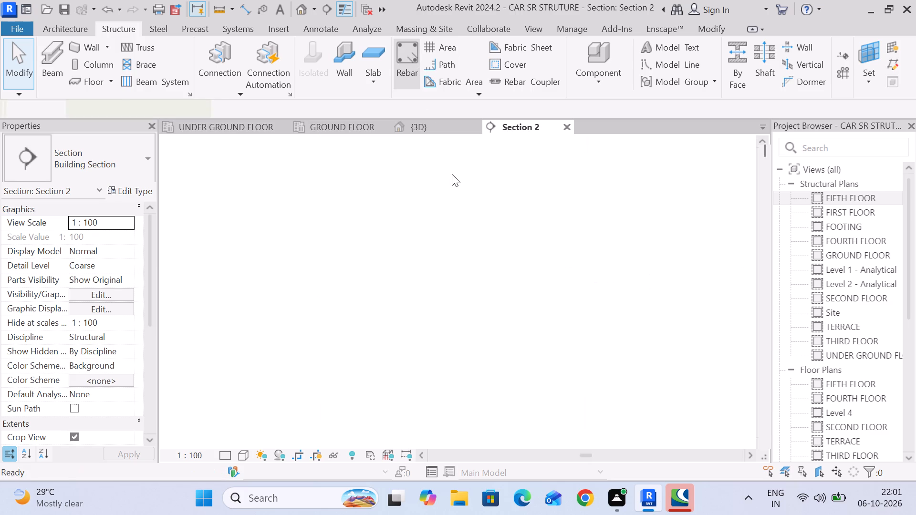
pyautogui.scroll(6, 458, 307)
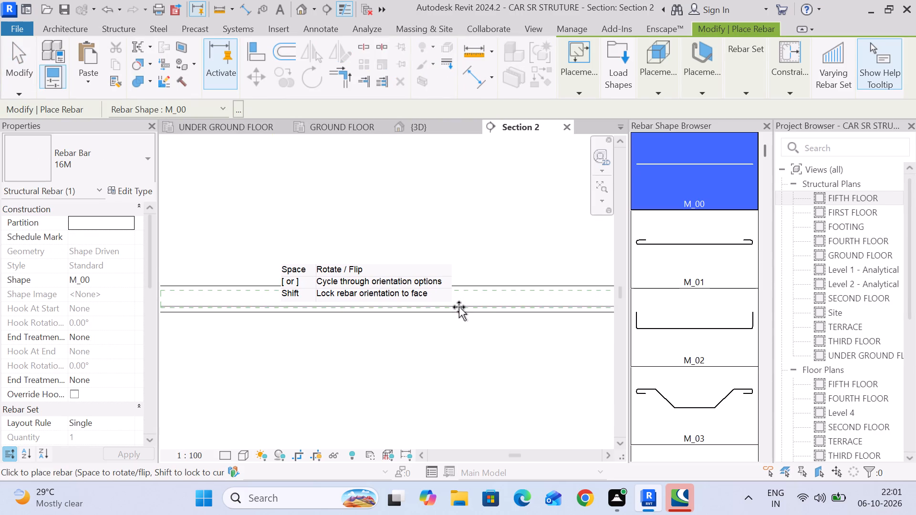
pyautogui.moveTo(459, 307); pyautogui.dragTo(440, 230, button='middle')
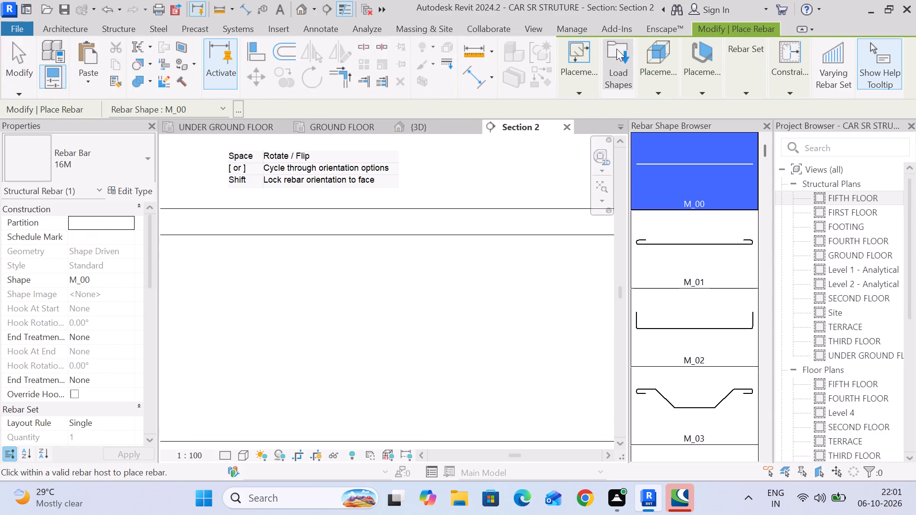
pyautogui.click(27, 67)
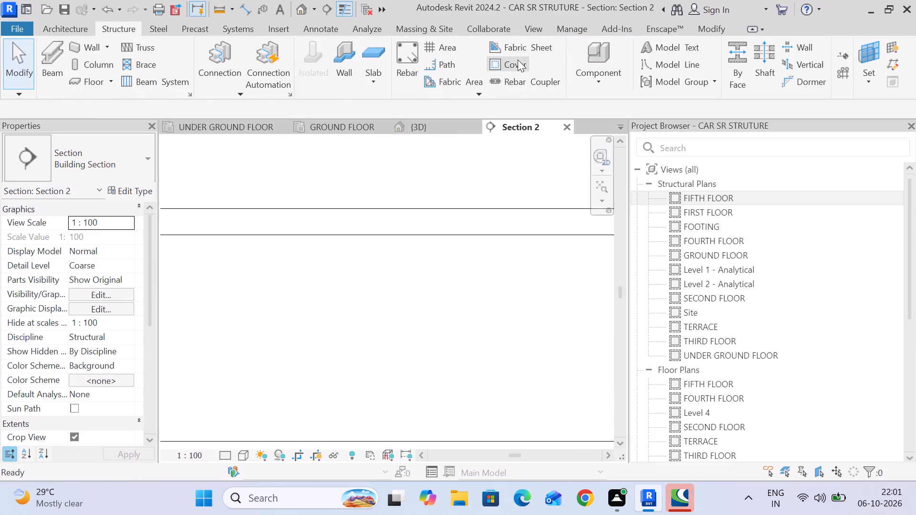
# Check the rebar cover setting of the cut slab in the section view with the Cover tool.
pyautogui.click(517, 60)
pyautogui.click(493, 238)
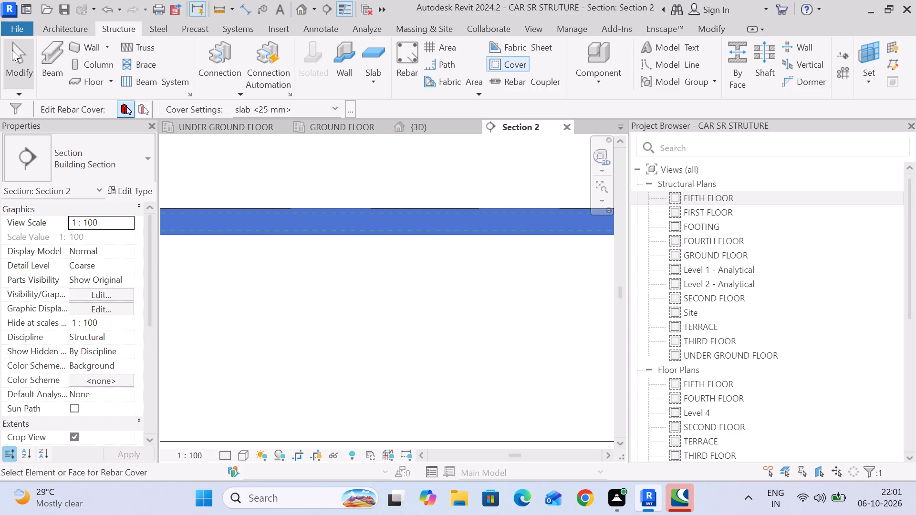
pyautogui.click(25, 55)
# Start the Rebar tool and examine the available rebar shapes for one that suits the slab.
pyautogui.click(409, 58)
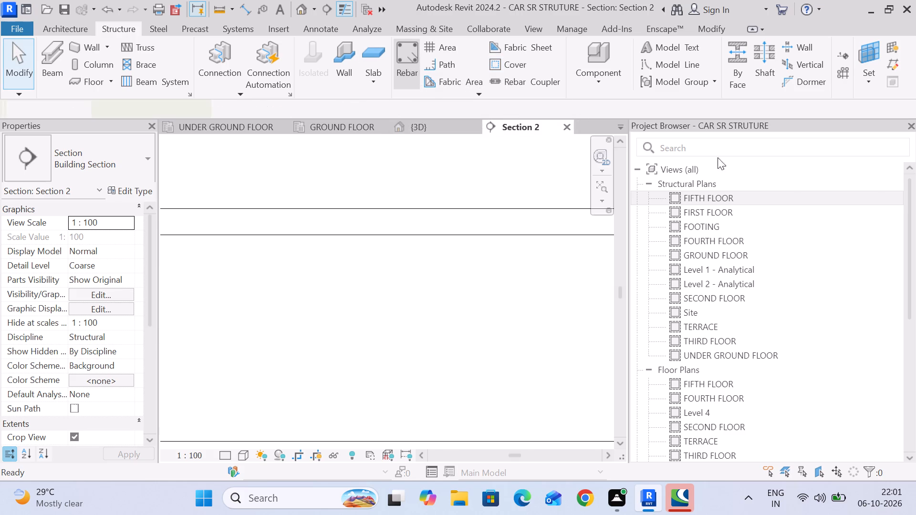
pyautogui.scroll(-6, 728, 212)
pyautogui.scroll(4, 724, 213)
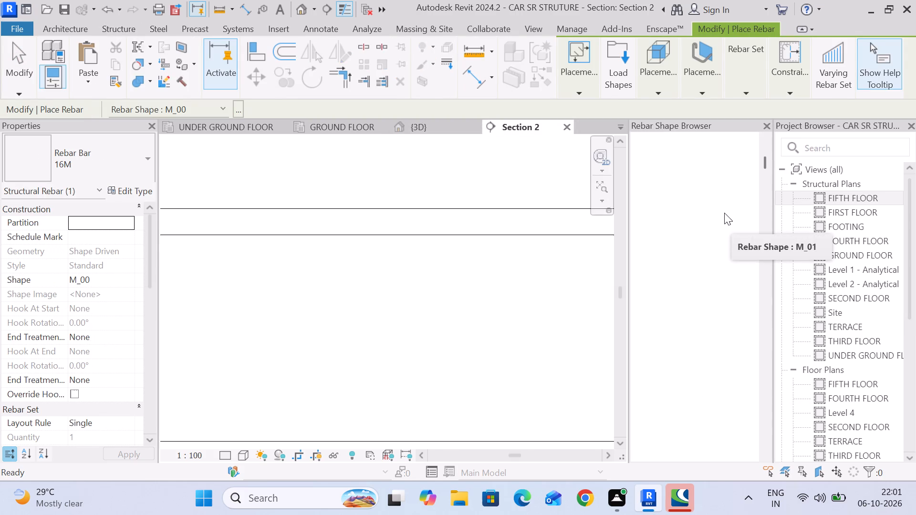
pyautogui.scroll(-8, 721, 212)
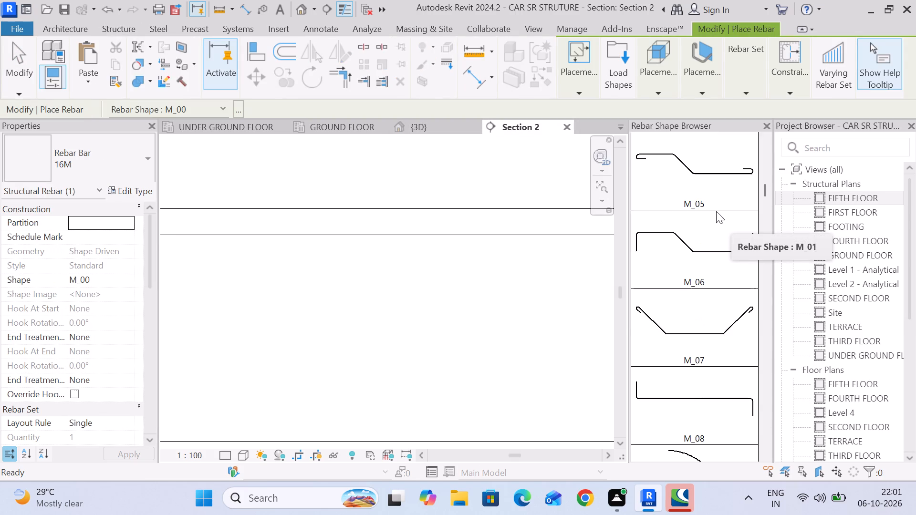
pyautogui.scroll(-9, 716, 211)
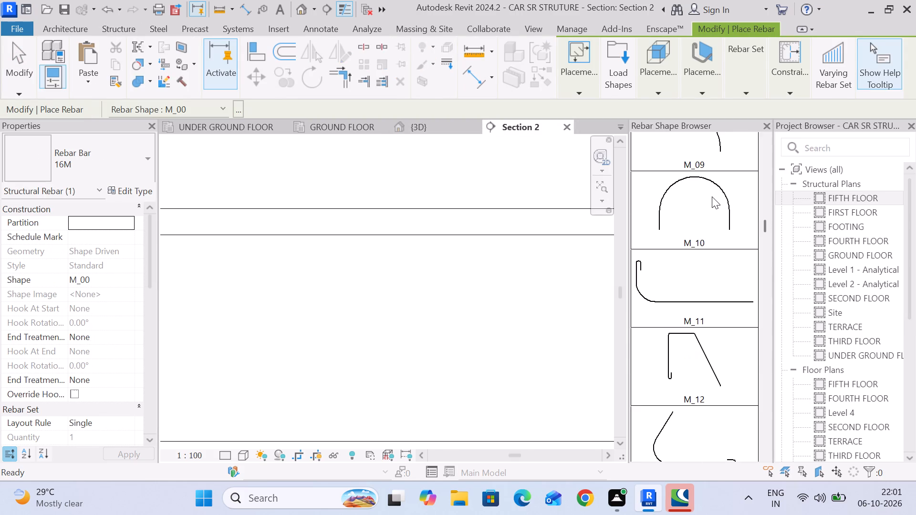
pyautogui.scroll(-19, 712, 196)
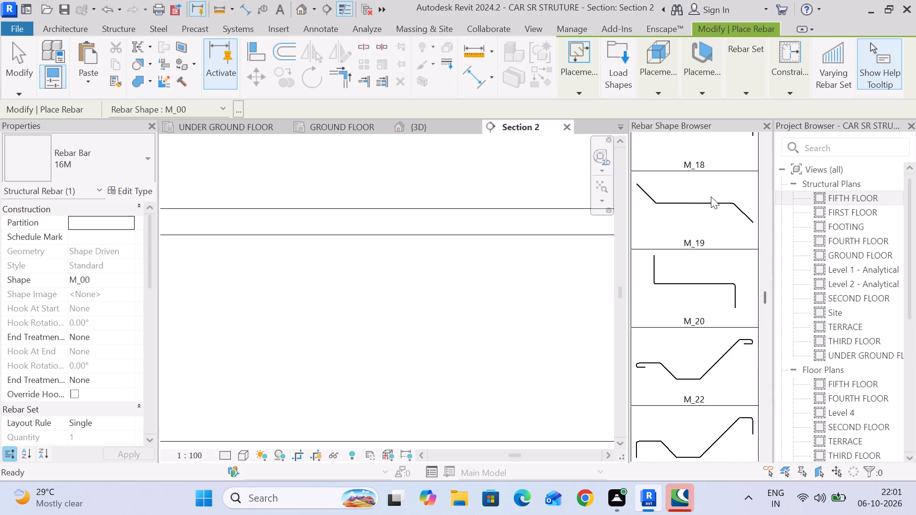
pyautogui.scroll(-5, 711, 196)
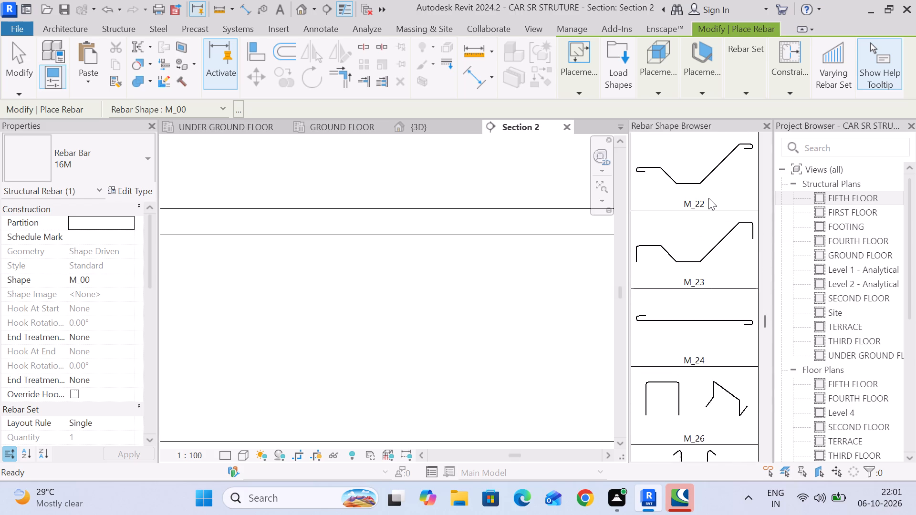
pyautogui.scroll(-16, 708, 198)
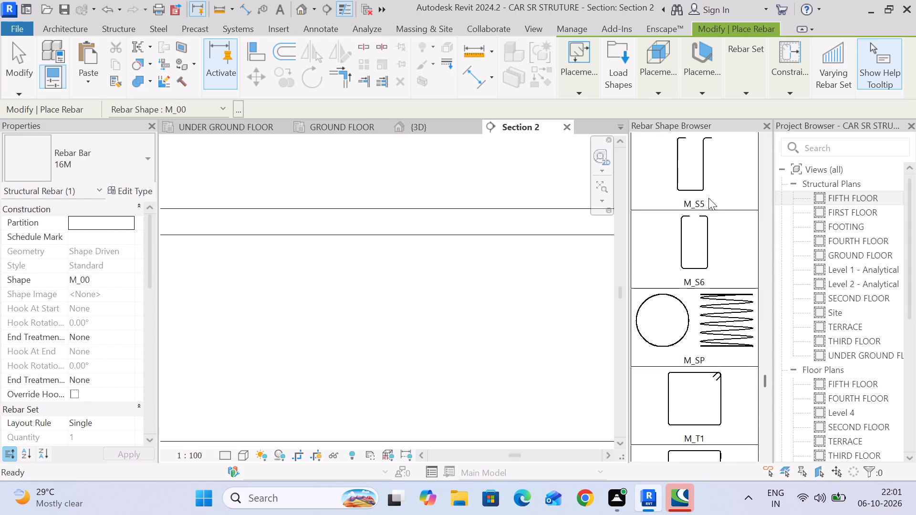
pyautogui.scroll(-18, 708, 198)
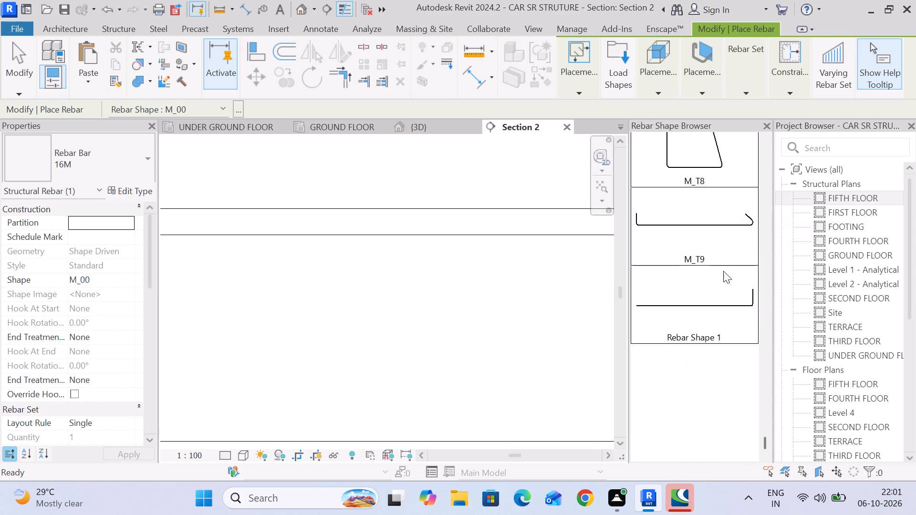
pyautogui.scroll(20, 714, 257)
pyautogui.scroll(20, 714, 257)
pyautogui.scroll(4, 714, 257)
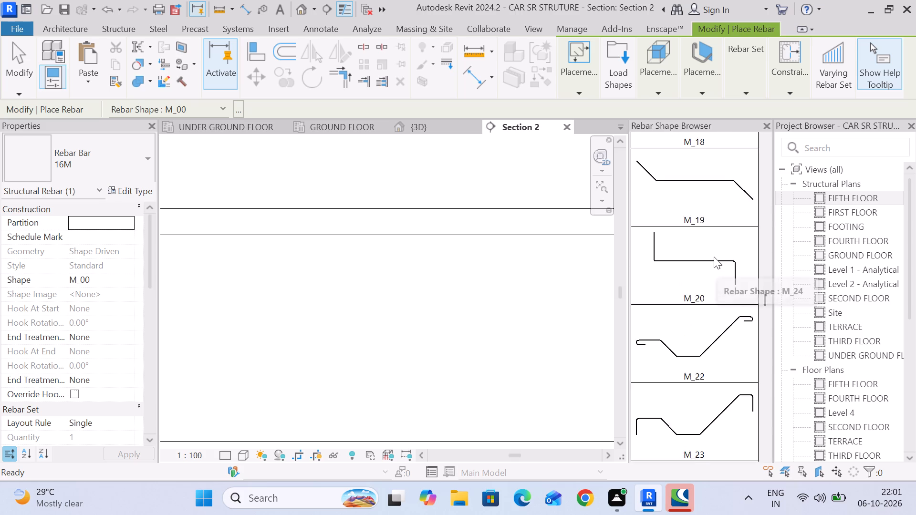
pyautogui.scroll(20, 714, 257)
pyautogui.scroll(20, 714, 257)
pyautogui.scroll(6, 714, 257)
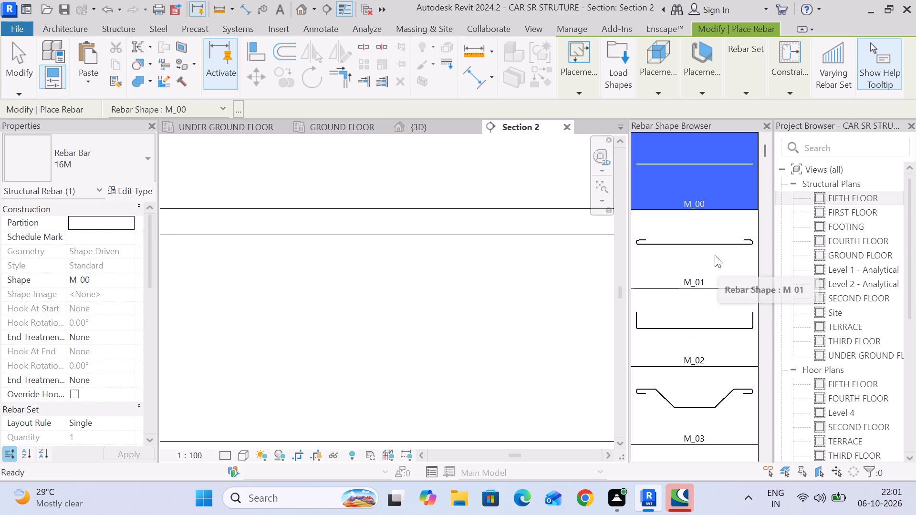
# Start a sketched rebar in the section's work plane, hosted by the PL 300 beam at the slab bay's left end.
pyautogui.click(679, 182)
pyautogui.scroll(-6, 455, 251)
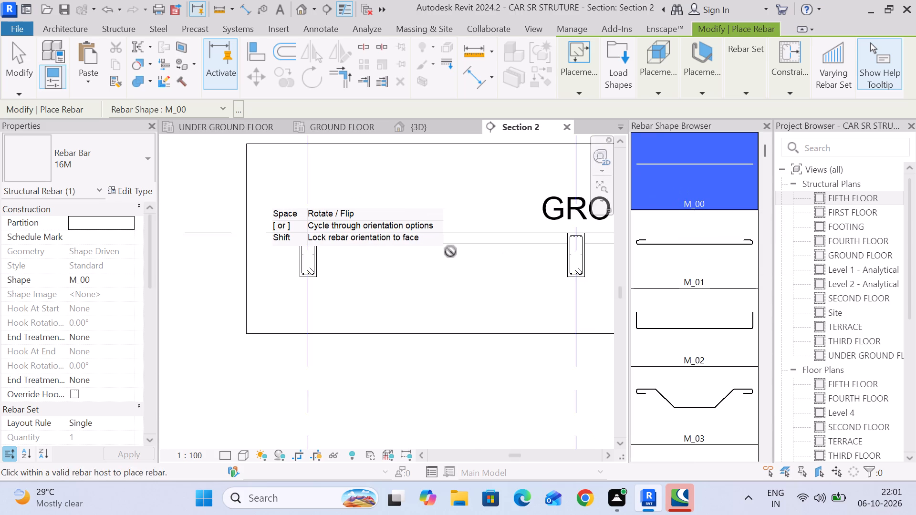
pyautogui.scroll(-1, 450, 251)
pyautogui.click(576, 95)
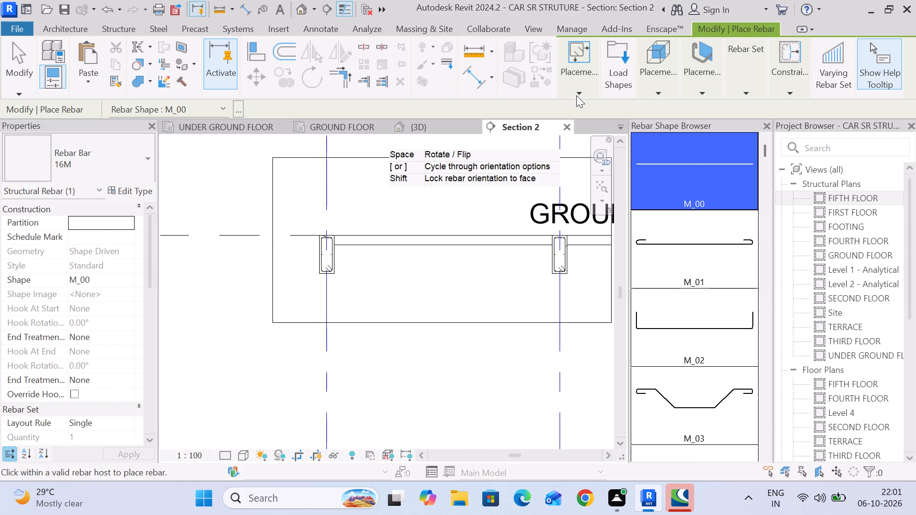
pyautogui.click(680, 126)
pyautogui.scroll(6, 331, 233)
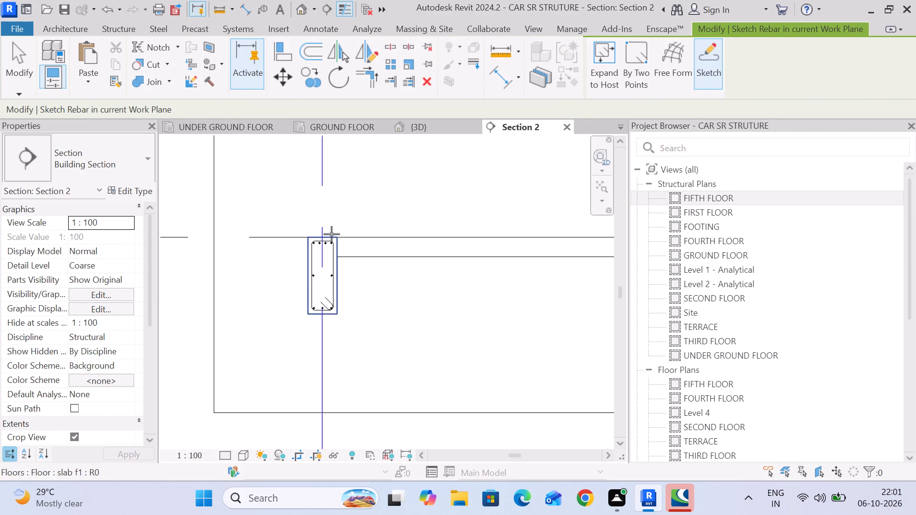
pyautogui.scroll(14, 332, 234)
pyautogui.moveTo(396, 259); pyautogui.dragTo(505, 212, button='middle')
pyautogui.scroll(1, 509, 214)
pyautogui.scroll(-4, 513, 222)
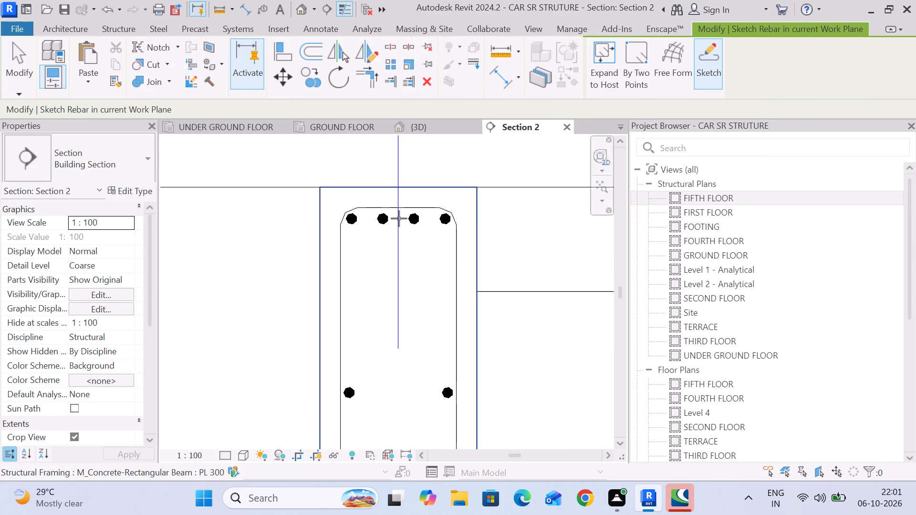
pyautogui.click(333, 201)
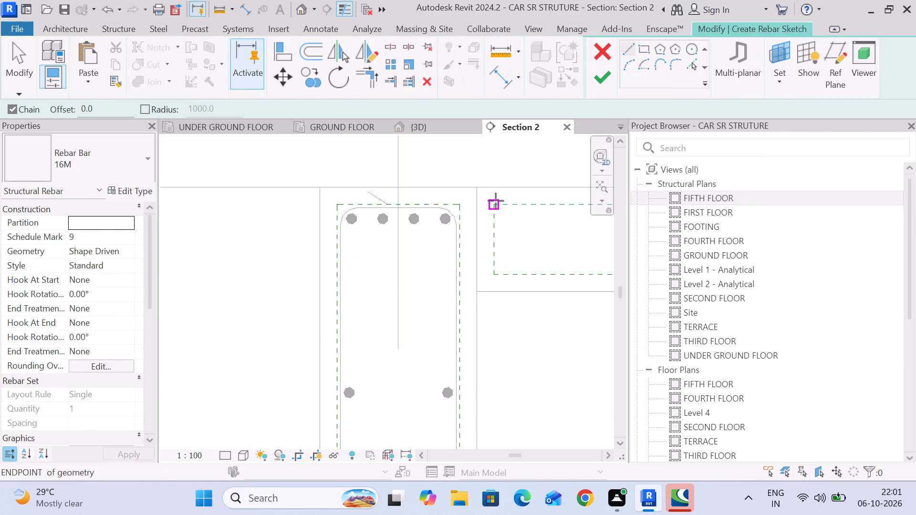
# Sketch the bar's first line from the left beam's upper-left cover corner about 1000 mm along the slab's top cover line.
pyautogui.scroll(-2, 536, 228)
pyautogui.moveTo(535, 228); pyautogui.dragTo(438, 228, button='middle')
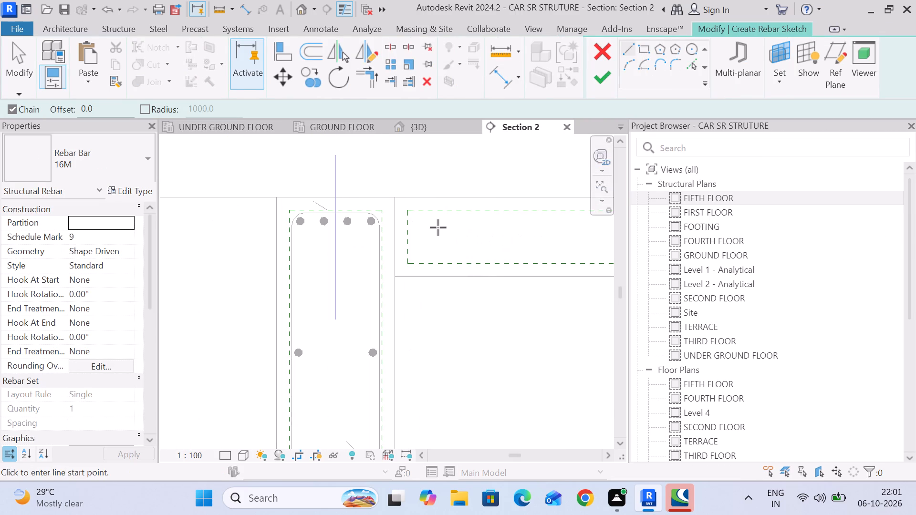
pyautogui.click(628, 51)
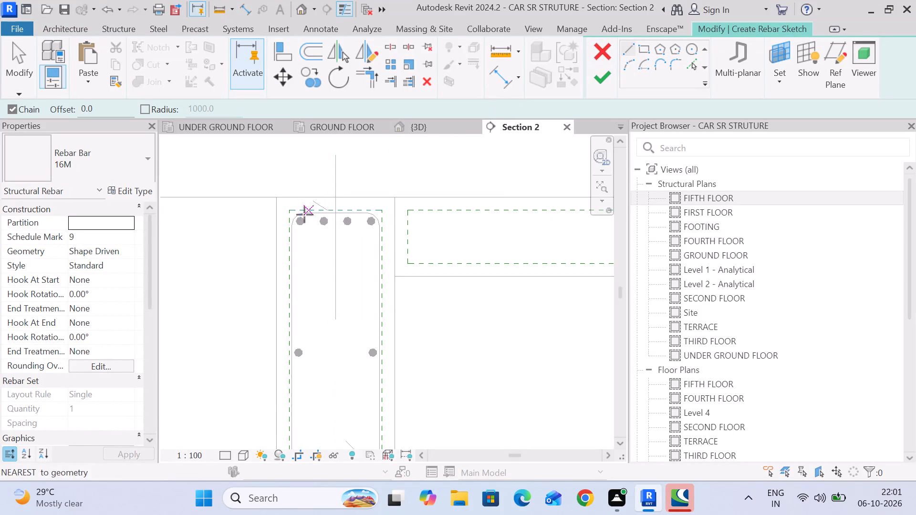
pyautogui.click(295, 215)
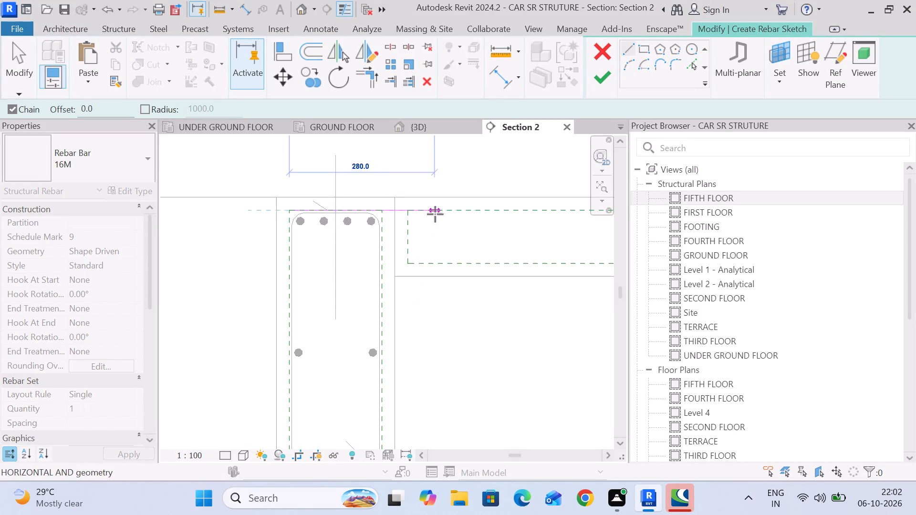
pyautogui.scroll(-9, 427, 213)
pyautogui.moveTo(432, 215); pyautogui.dragTo(325, 227, button='middle')
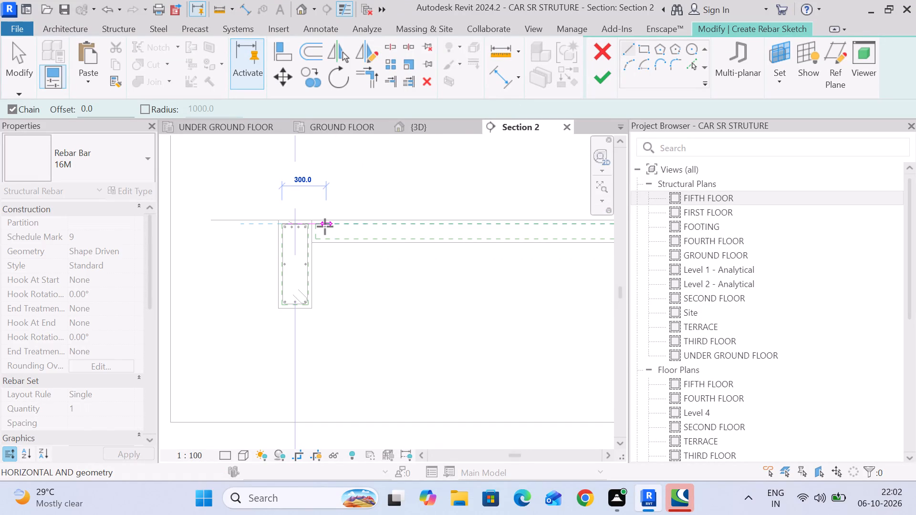
pyautogui.scroll(-2, 359, 245)
pyautogui.moveTo(354, 244); pyautogui.dragTo(297, 242, button='middle')
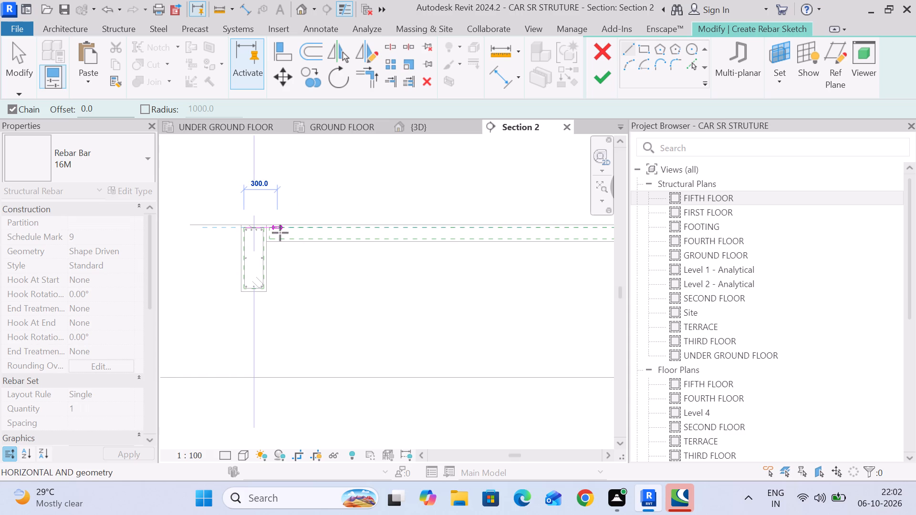
pyautogui.scroll(9, 273, 225)
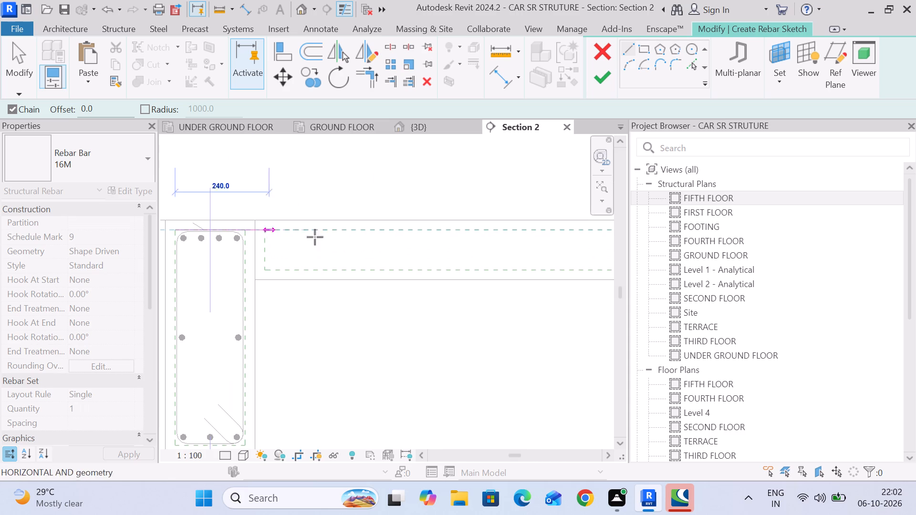
pyautogui.scroll(-6, 384, 237)
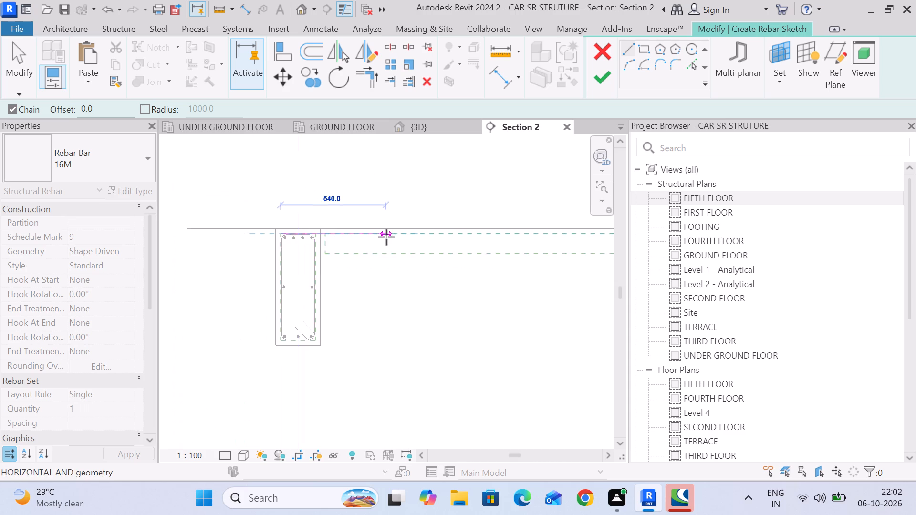
pyautogui.moveTo(386, 237); pyautogui.dragTo(344, 237, button='middle')
pyautogui.scroll(-5, 391, 238)
pyautogui.moveTo(391, 238); pyautogui.dragTo(333, 238, button='middle')
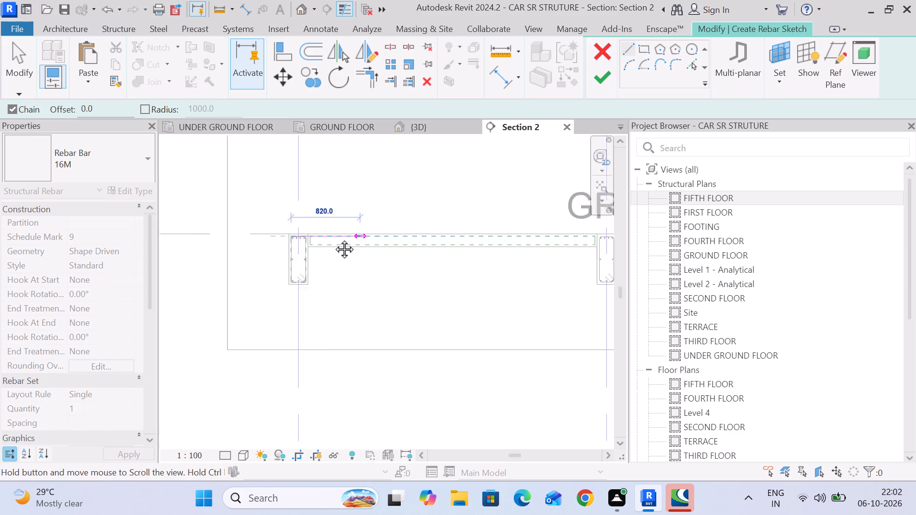
pyautogui.moveTo(333, 238); pyautogui.dragTo(321, 238, button='middle')
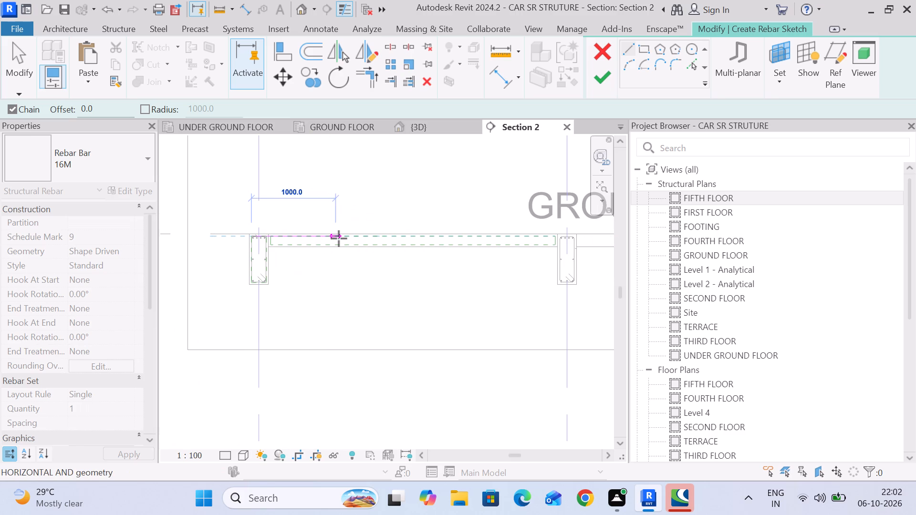
pyautogui.click(339, 238)
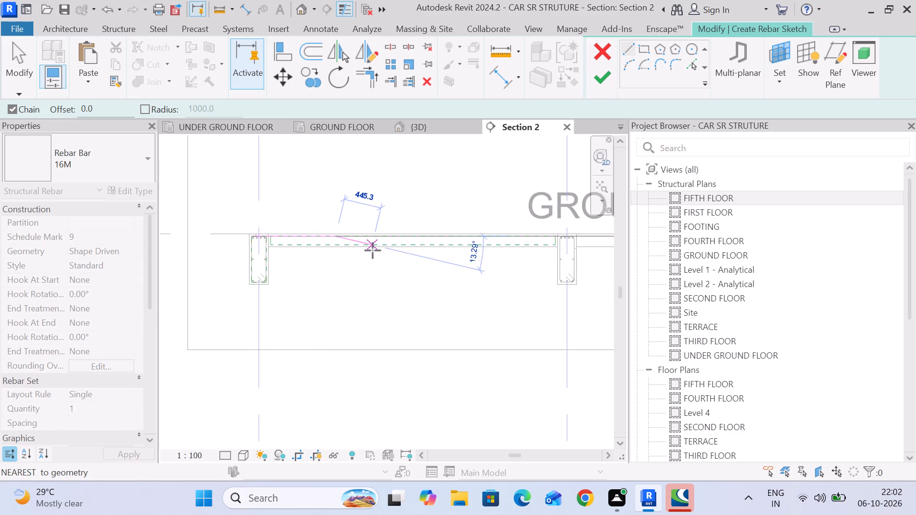
# Continue the bar with a 45° line about 145 mm long, down to the slab's bottom cover line.
pyautogui.scroll(6, 356, 246)
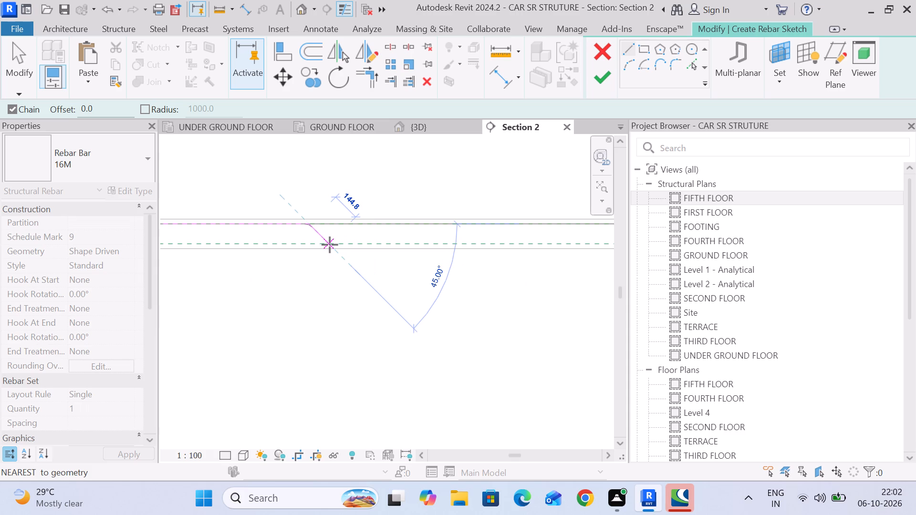
pyautogui.scroll(6, 318, 245)
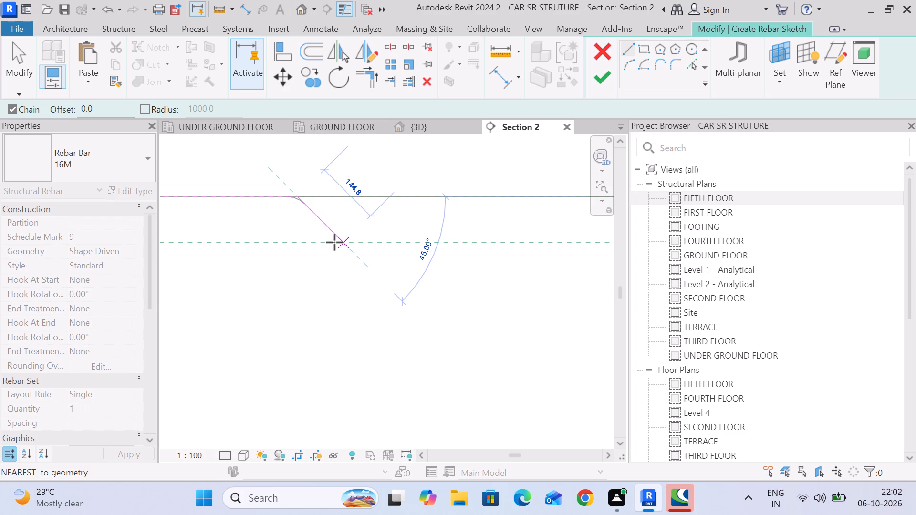
pyautogui.scroll(-4, 333, 238)
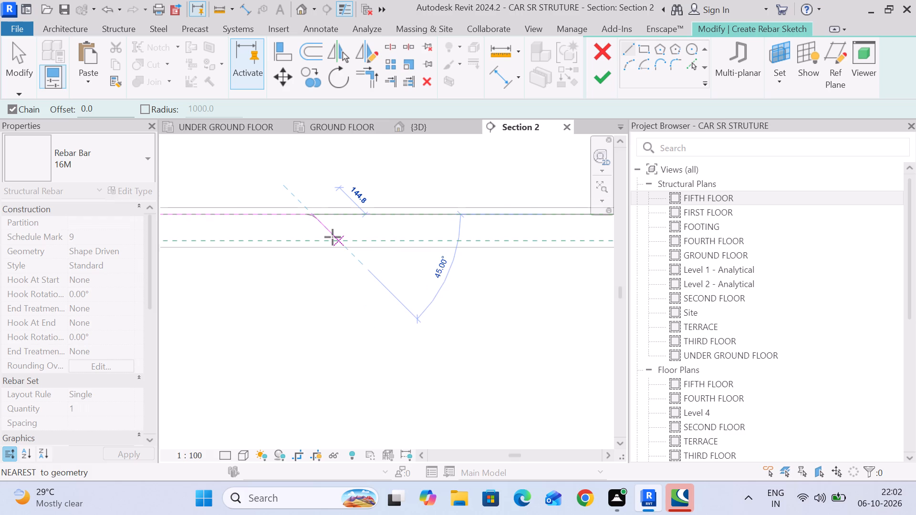
pyautogui.click(333, 237)
# Extend the bar along the slab's bottom cover line to the far-side bars of the next beam, and end the line chain.
pyautogui.scroll(-4, 433, 240)
pyautogui.moveTo(431, 240); pyautogui.dragTo(384, 240, button='middle')
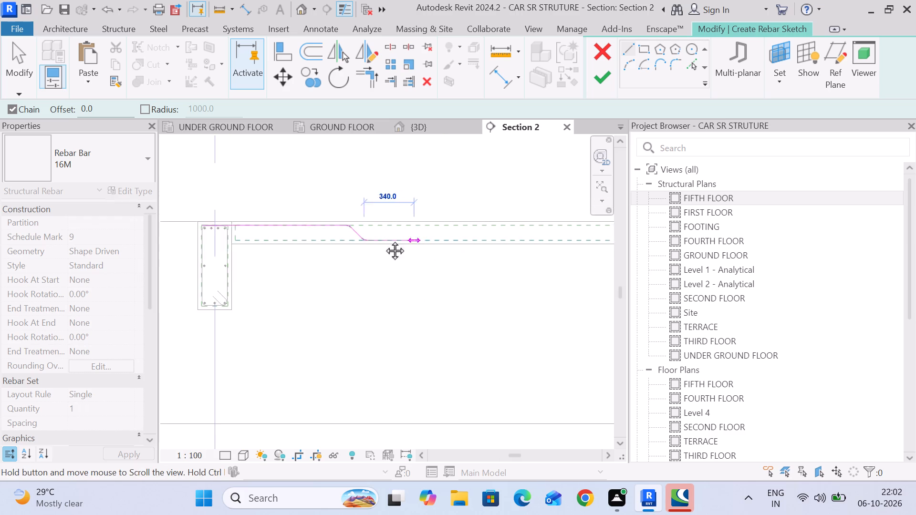
pyautogui.moveTo(384, 240); pyautogui.dragTo(286, 240, button='middle')
pyautogui.scroll(-4, 409, 237)
pyautogui.moveTo(402, 237); pyautogui.dragTo(260, 237, button='middle')
pyautogui.scroll(5, 366, 234)
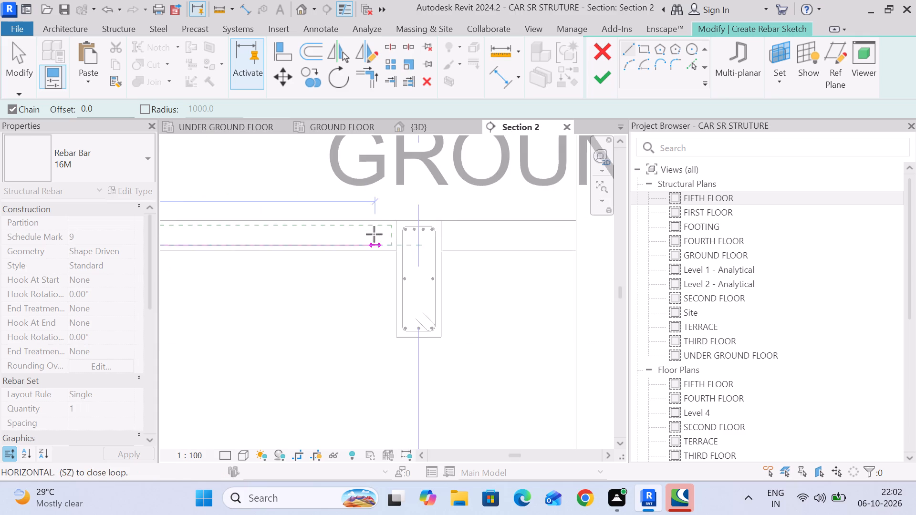
pyautogui.scroll(7, 374, 234)
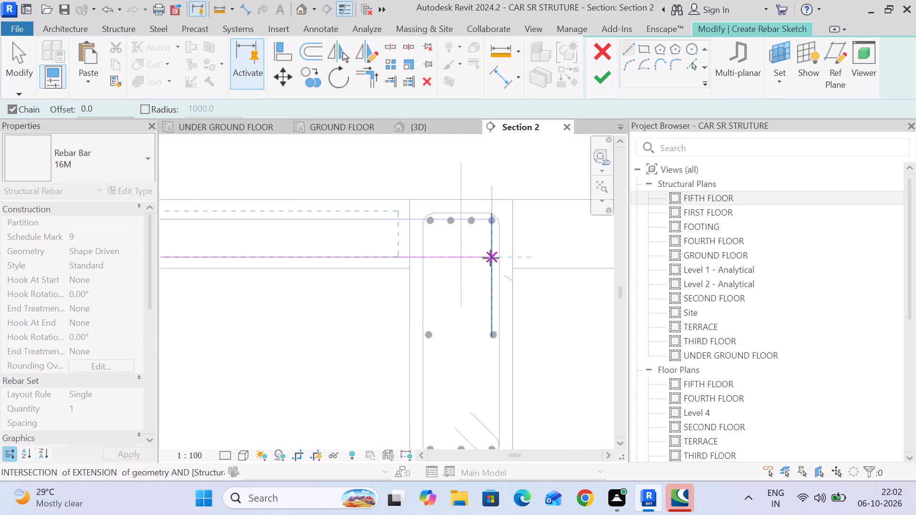
pyautogui.click(495, 258)
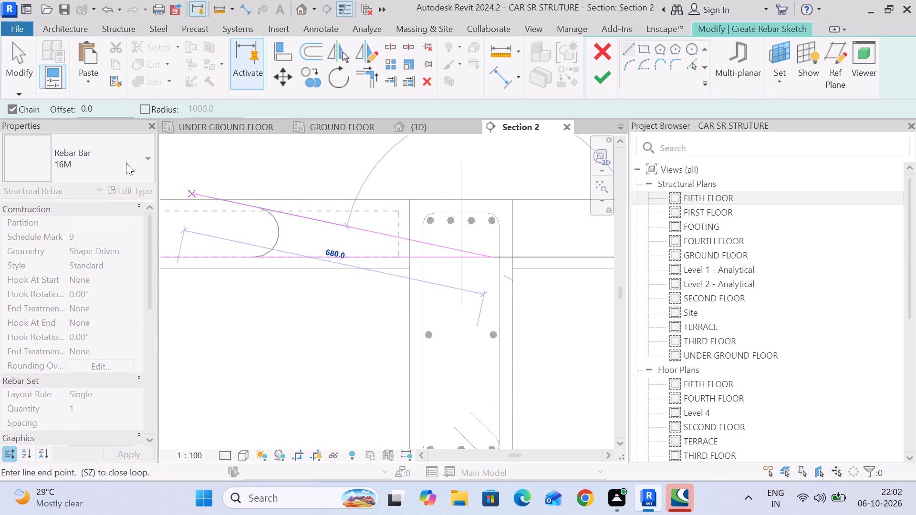
pyautogui.click(14, 47)
pyautogui.scroll(-5, 361, 238)
pyautogui.moveTo(363, 237); pyautogui.dragTo(461, 237, button='middle')
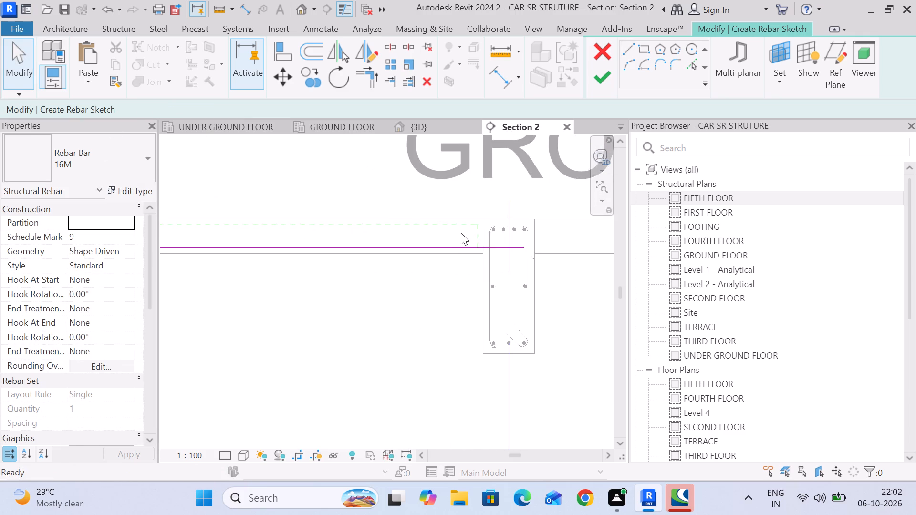
pyautogui.scroll(-4, 461, 234)
pyautogui.moveTo(440, 260); pyautogui.dragTo(557, 257, button='middle')
pyautogui.scroll(-4, 493, 259)
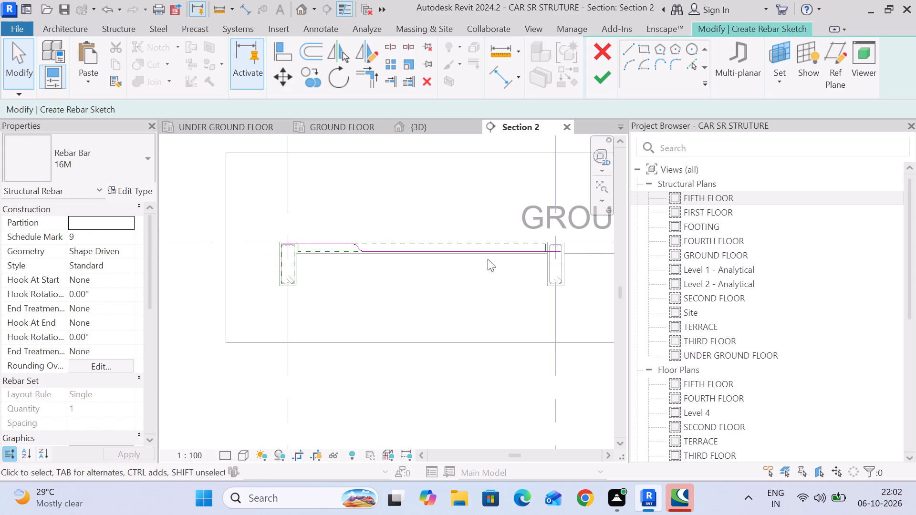
# Finish the cranked bar's sketch so the rebar is created, and leave rebar placement.
pyautogui.scroll(3, 488, 259)
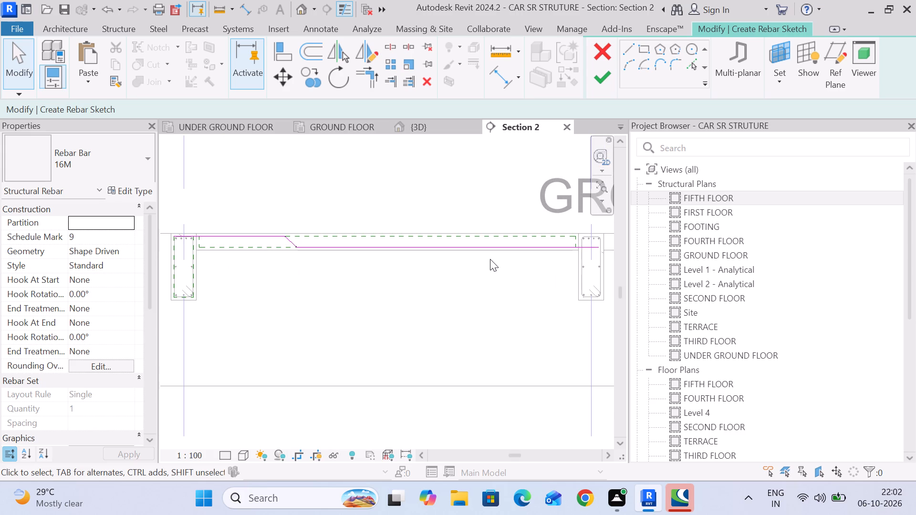
pyautogui.scroll(-3, 478, 252)
pyautogui.moveTo(469, 250); pyautogui.dragTo(518, 230, button='middle')
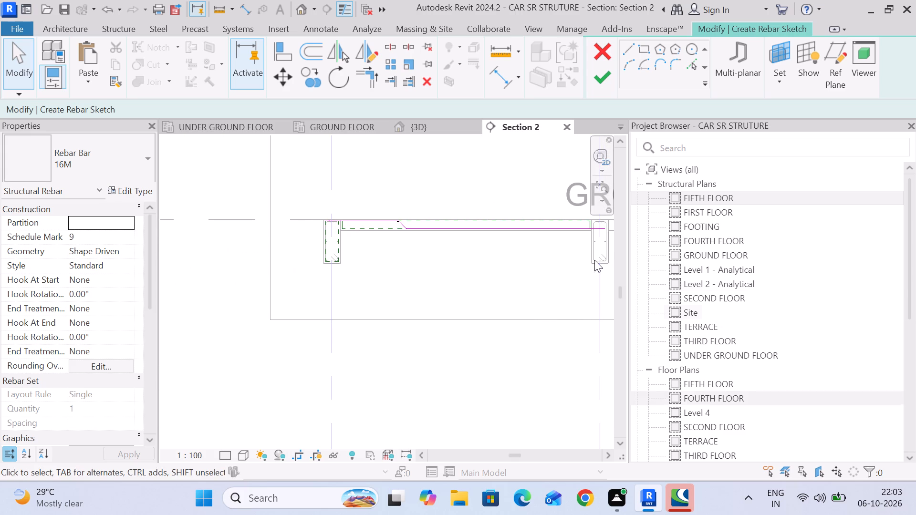
pyautogui.scroll(-3, 371, 270)
pyautogui.moveTo(372, 270); pyautogui.dragTo(345, 251, button='middle')
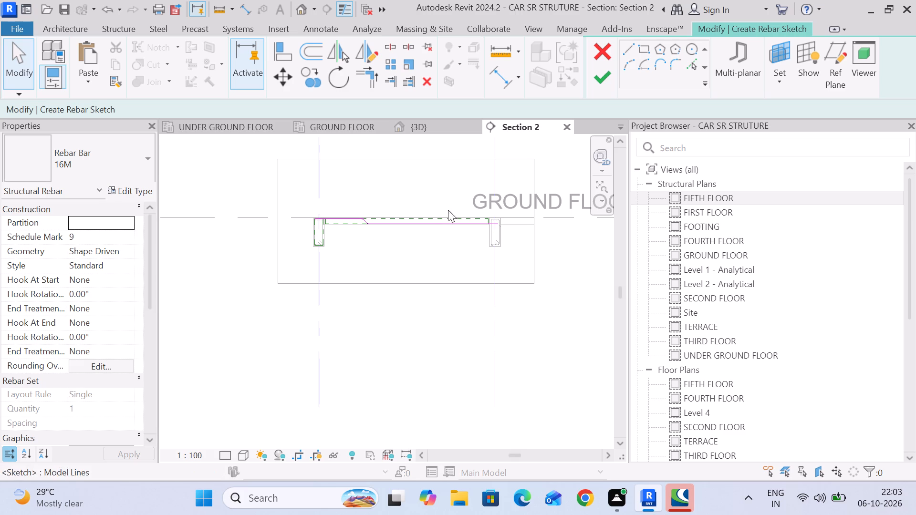
pyautogui.moveTo(468, 235); pyautogui.dragTo(398, 234, button='middle')
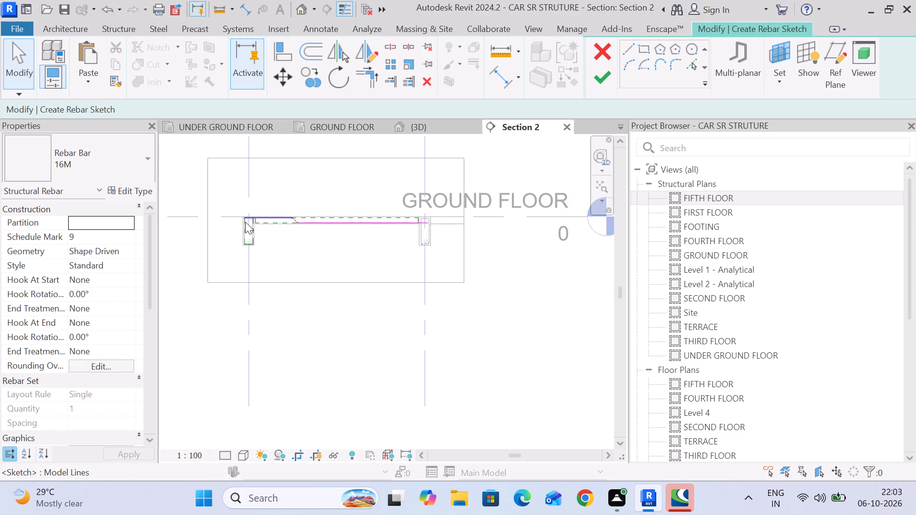
pyautogui.scroll(5, 246, 222)
pyautogui.scroll(-3, 397, 237)
pyautogui.moveTo(377, 237); pyautogui.dragTo(353, 237, button='middle')
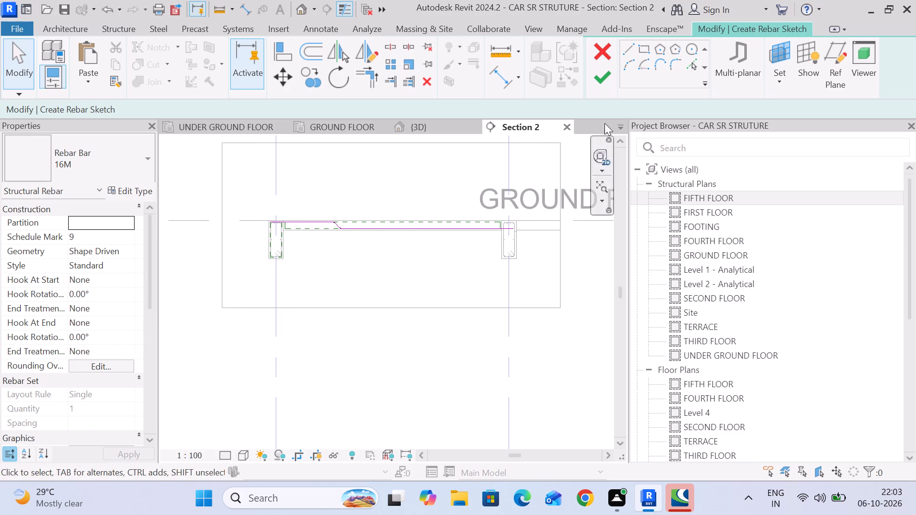
pyautogui.click(605, 76)
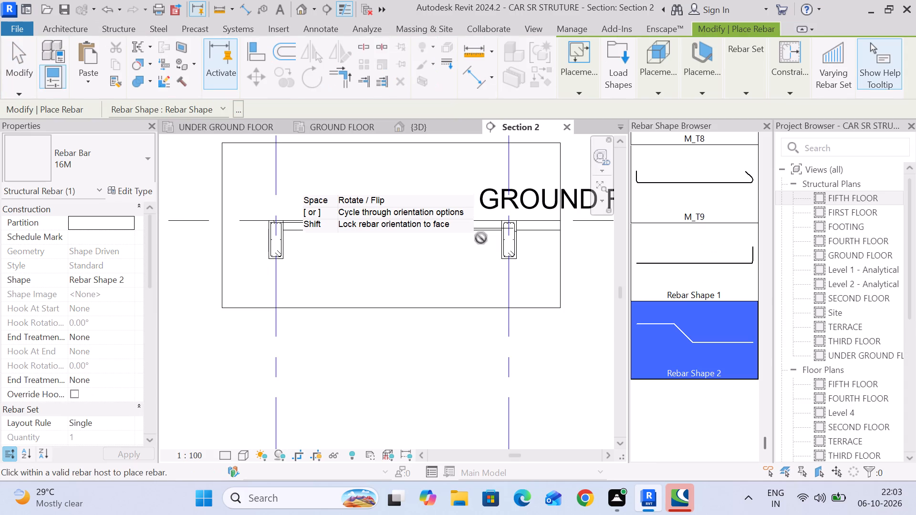
pyautogui.scroll(4, 481, 238)
pyautogui.click(21, 74)
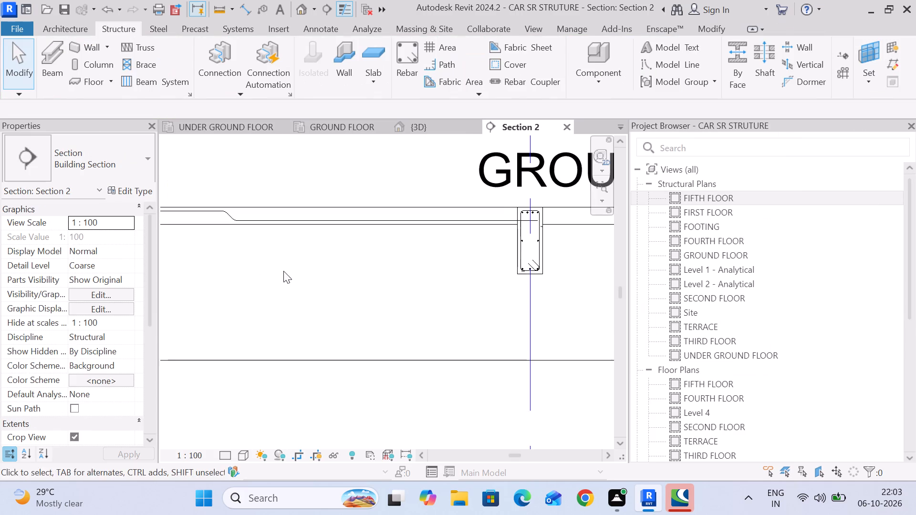
# Set the section view's detail level to Fine.
pyautogui.moveTo(284, 271); pyautogui.dragTo(410, 239, button='middle')
pyautogui.scroll(-3, 415, 239)
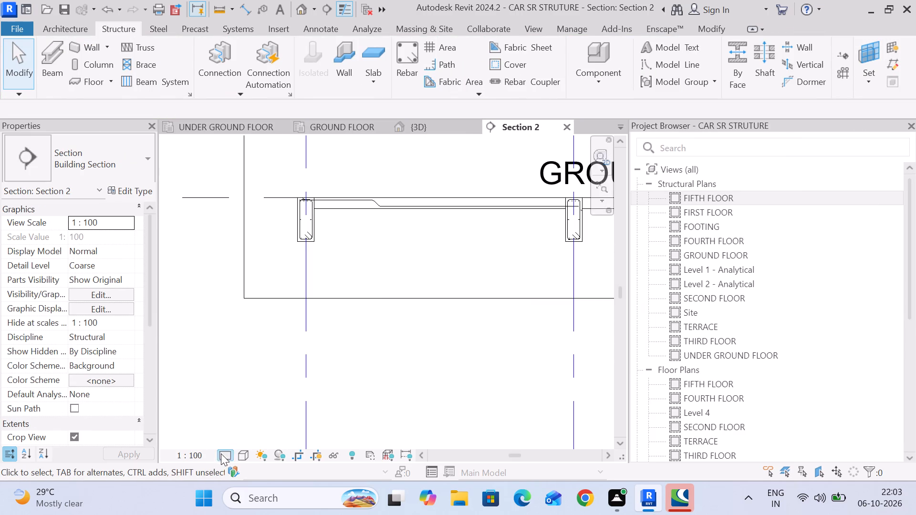
pyautogui.click(221, 453)
pyautogui.click(230, 438)
# Stretch the cranked bar's bottom end inside the far beam out to the stirrup's outer face.
pyautogui.scroll(8, 352, 191)
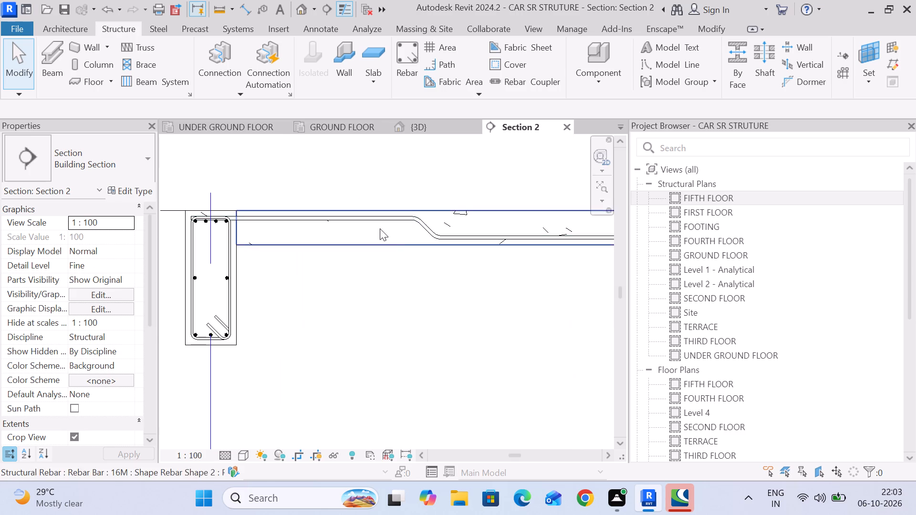
pyautogui.moveTo(390, 233); pyautogui.dragTo(377, 223, button='middle')
pyautogui.scroll(-5, 375, 222)
pyautogui.moveTo(446, 243); pyautogui.dragTo(272, 236, button='middle')
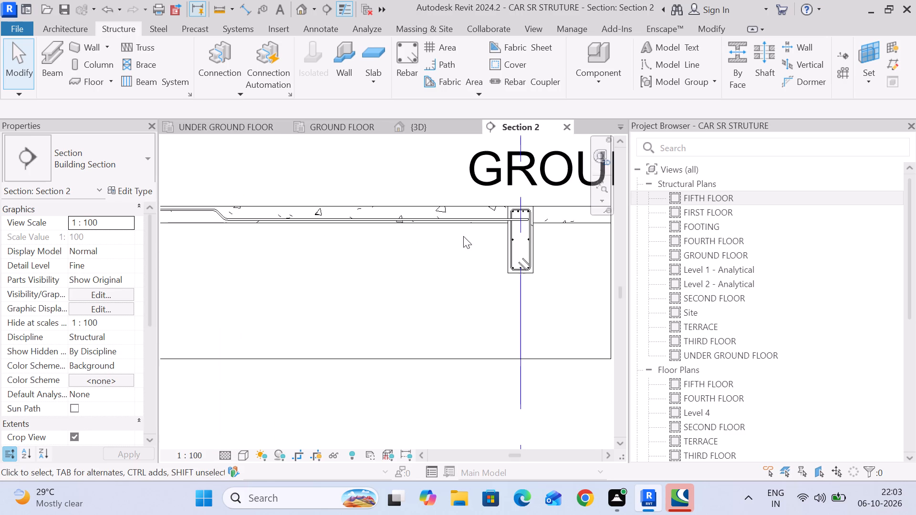
pyautogui.scroll(11, 518, 226)
pyautogui.click(525, 219)
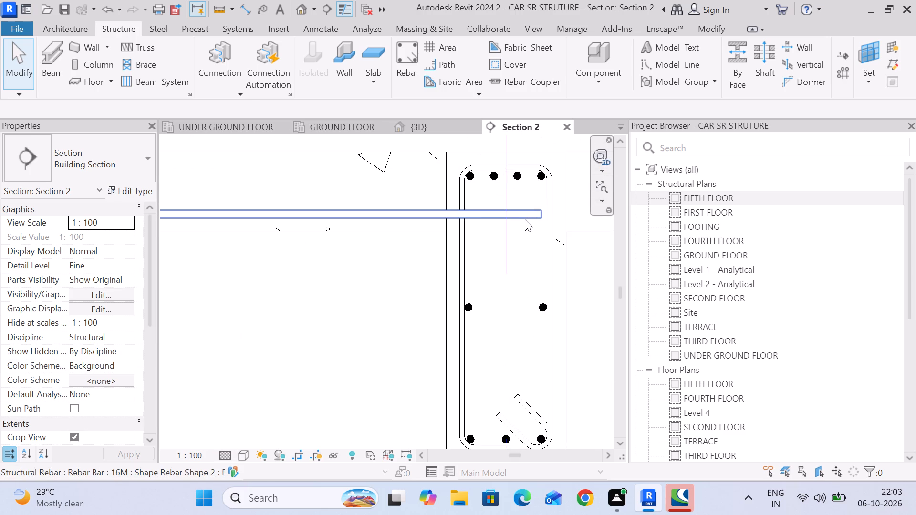
pyautogui.moveTo(541, 213); pyautogui.dragTo(550, 213)
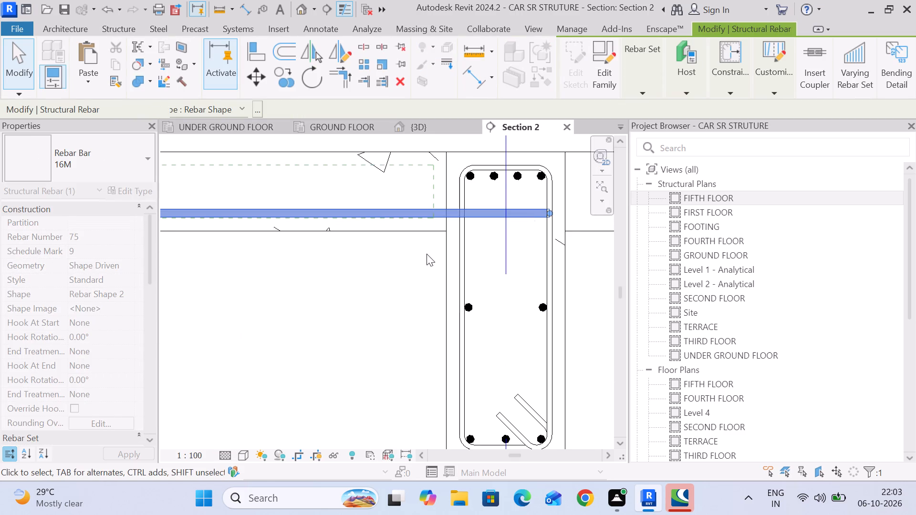
pyautogui.click(402, 257)
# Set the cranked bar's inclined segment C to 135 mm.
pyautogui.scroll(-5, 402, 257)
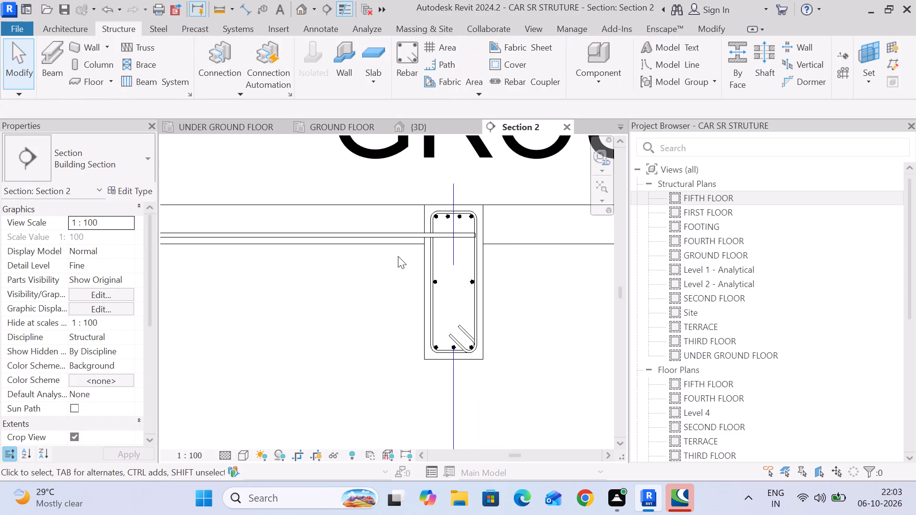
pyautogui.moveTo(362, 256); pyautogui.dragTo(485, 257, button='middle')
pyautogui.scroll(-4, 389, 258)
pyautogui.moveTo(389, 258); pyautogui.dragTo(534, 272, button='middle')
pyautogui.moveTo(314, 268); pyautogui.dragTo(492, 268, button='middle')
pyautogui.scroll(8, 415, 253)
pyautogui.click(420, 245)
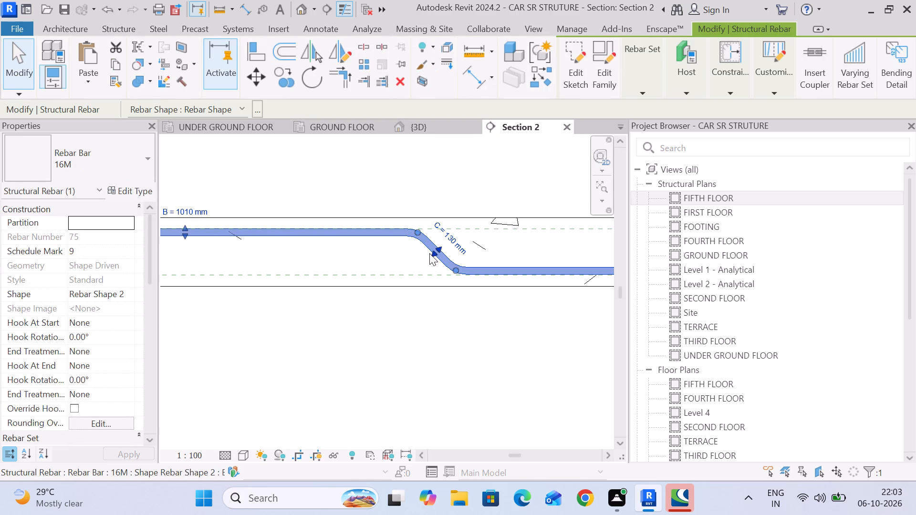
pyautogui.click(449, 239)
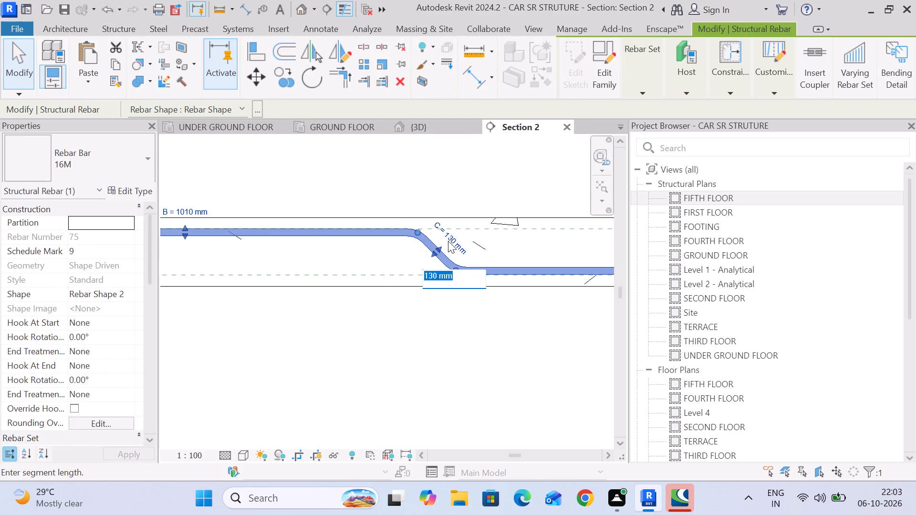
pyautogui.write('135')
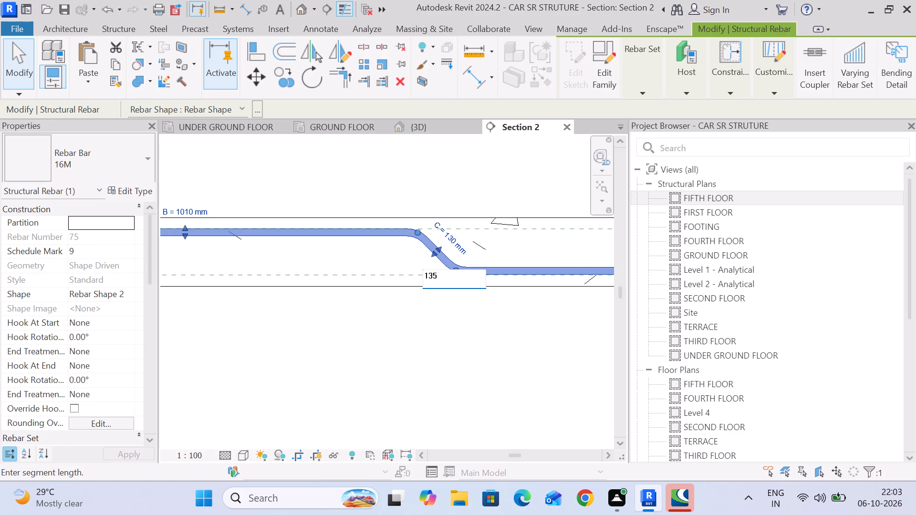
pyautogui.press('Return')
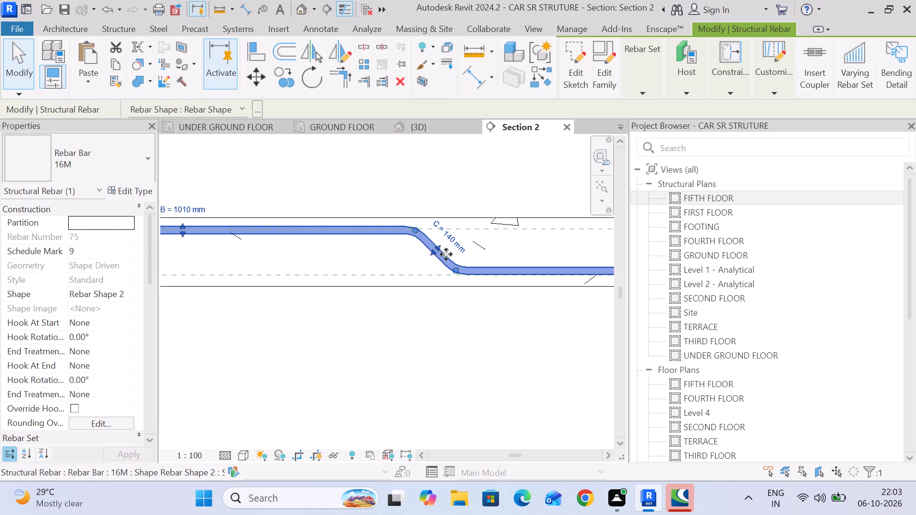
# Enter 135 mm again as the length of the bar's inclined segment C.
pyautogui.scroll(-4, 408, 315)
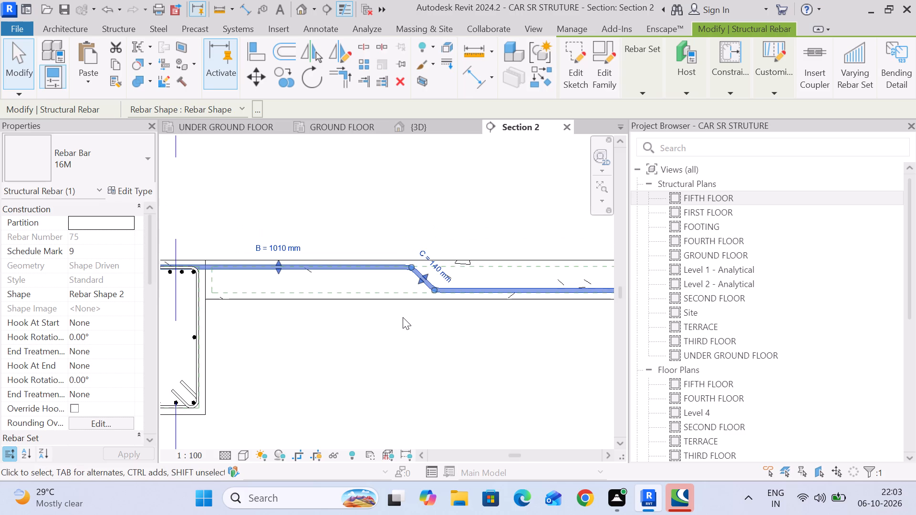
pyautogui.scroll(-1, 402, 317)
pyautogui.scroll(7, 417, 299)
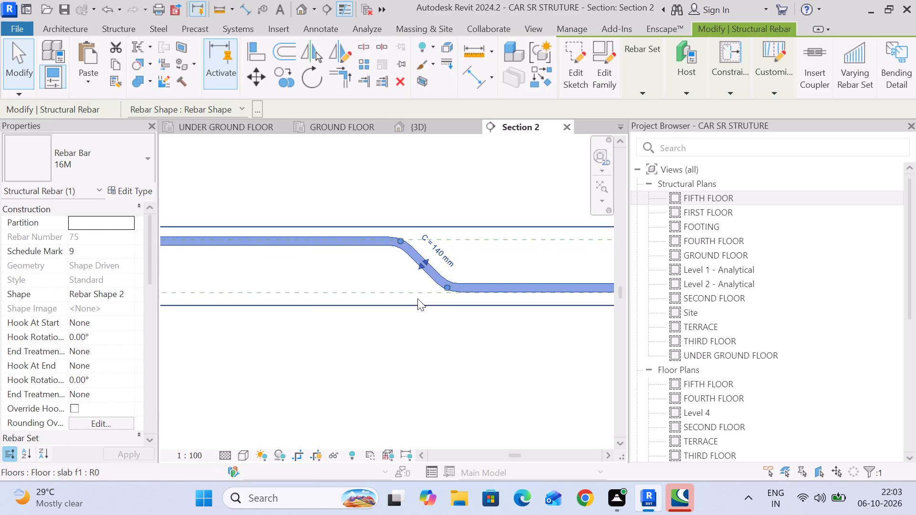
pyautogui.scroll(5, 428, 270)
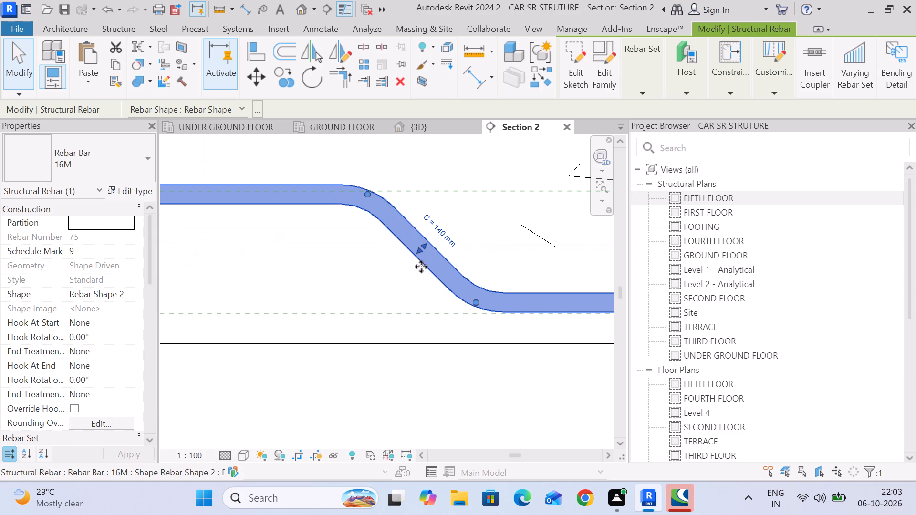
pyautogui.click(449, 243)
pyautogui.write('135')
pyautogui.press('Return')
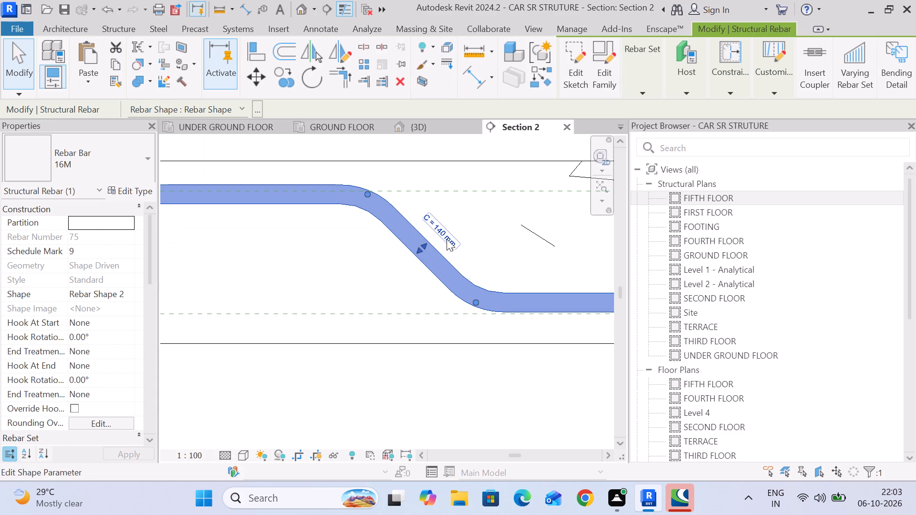
# Set the bar's inclined segment C to 130 mm and deselect the bar.
pyautogui.click(448, 233)
pyautogui.scroll(-5, 450, 247)
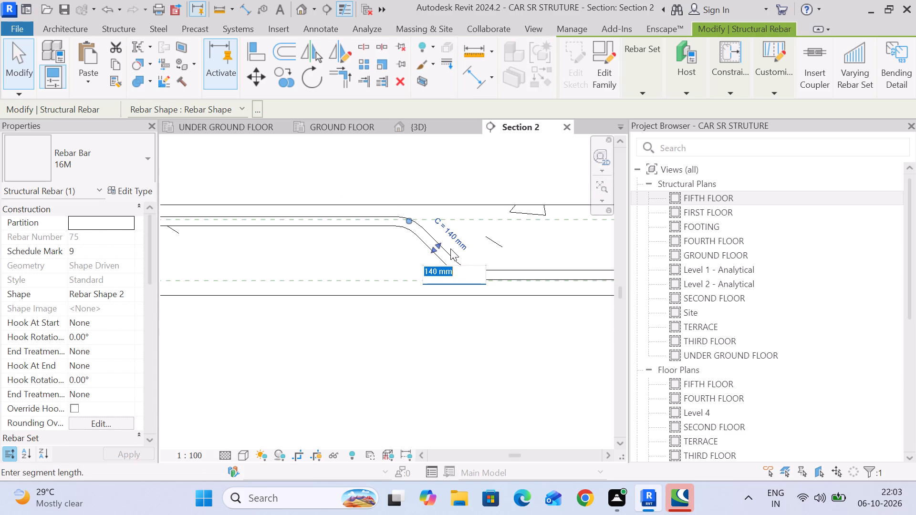
pyautogui.write('13')
pyautogui.press('0')
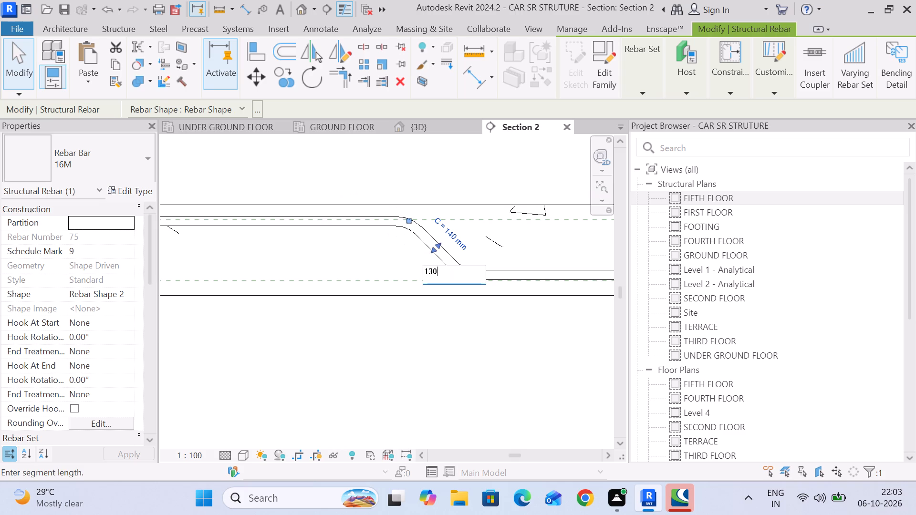
pyautogui.press('Return')
pyautogui.click(455, 339)
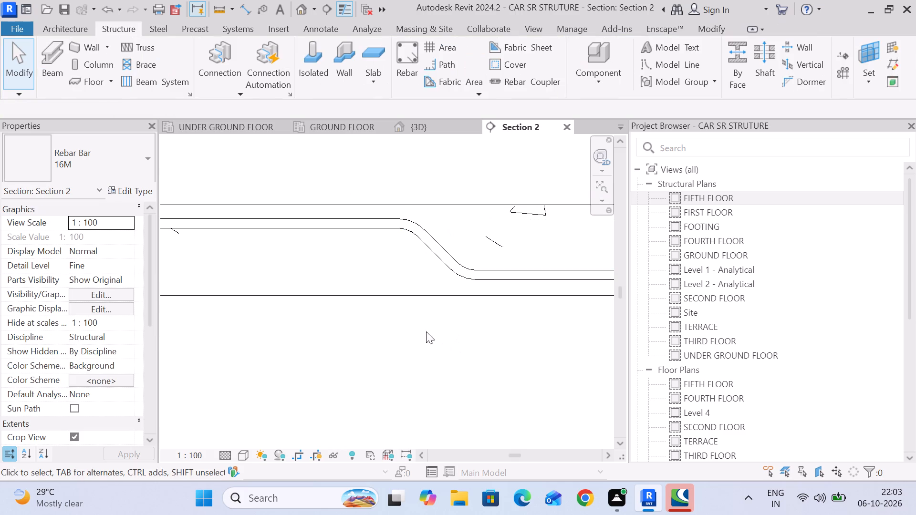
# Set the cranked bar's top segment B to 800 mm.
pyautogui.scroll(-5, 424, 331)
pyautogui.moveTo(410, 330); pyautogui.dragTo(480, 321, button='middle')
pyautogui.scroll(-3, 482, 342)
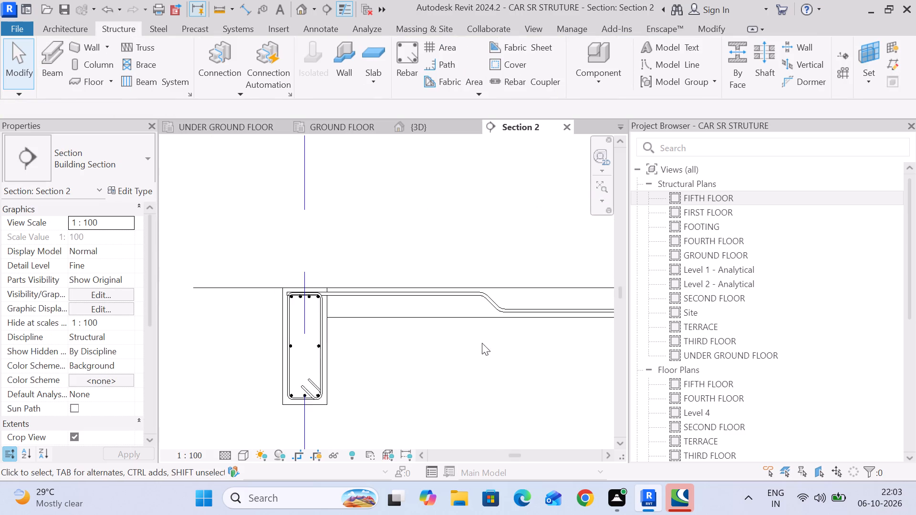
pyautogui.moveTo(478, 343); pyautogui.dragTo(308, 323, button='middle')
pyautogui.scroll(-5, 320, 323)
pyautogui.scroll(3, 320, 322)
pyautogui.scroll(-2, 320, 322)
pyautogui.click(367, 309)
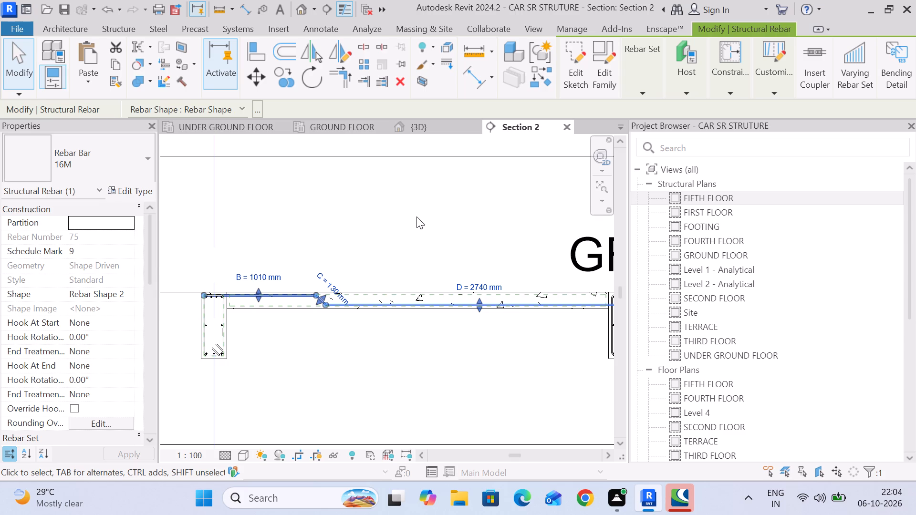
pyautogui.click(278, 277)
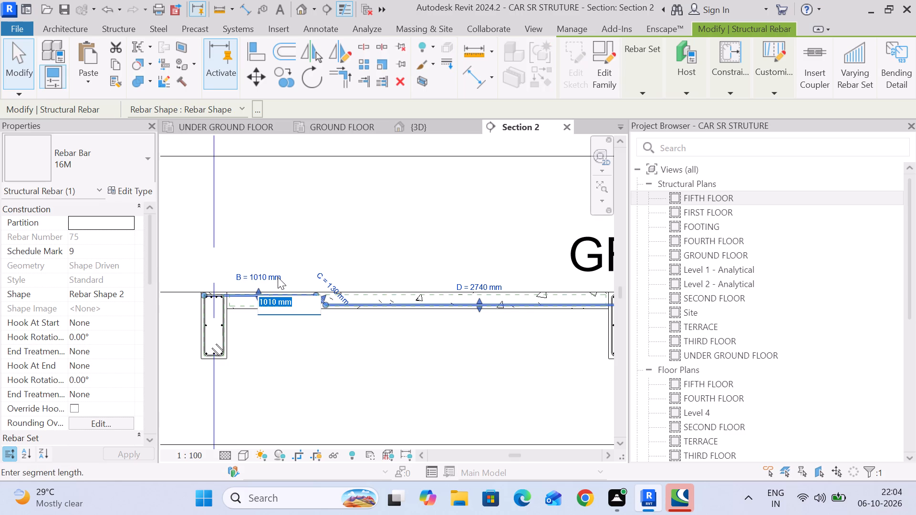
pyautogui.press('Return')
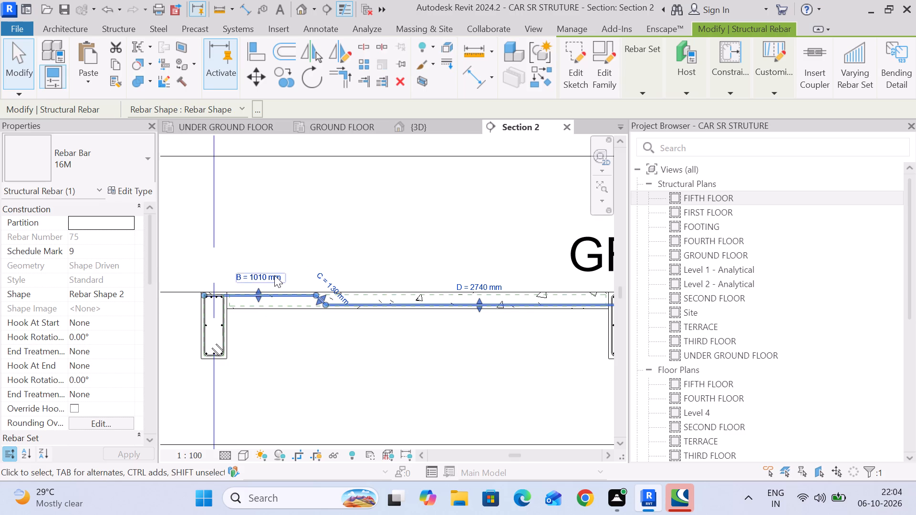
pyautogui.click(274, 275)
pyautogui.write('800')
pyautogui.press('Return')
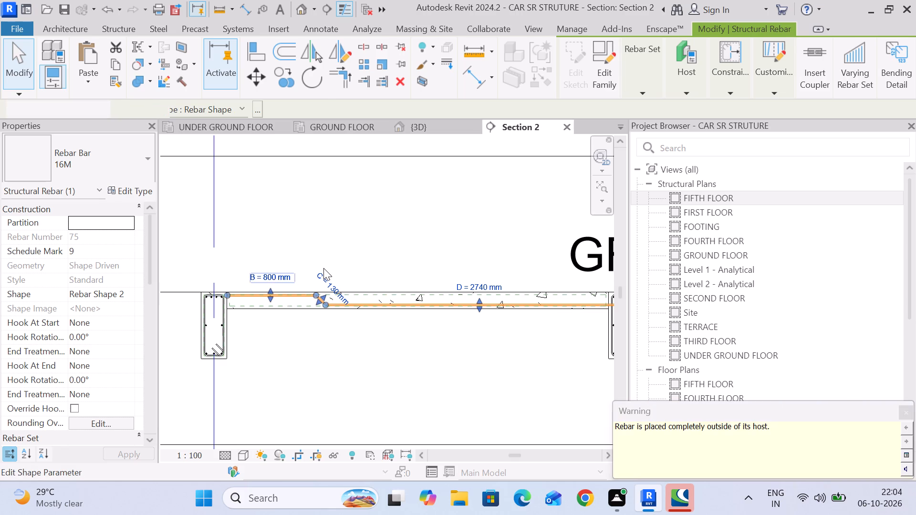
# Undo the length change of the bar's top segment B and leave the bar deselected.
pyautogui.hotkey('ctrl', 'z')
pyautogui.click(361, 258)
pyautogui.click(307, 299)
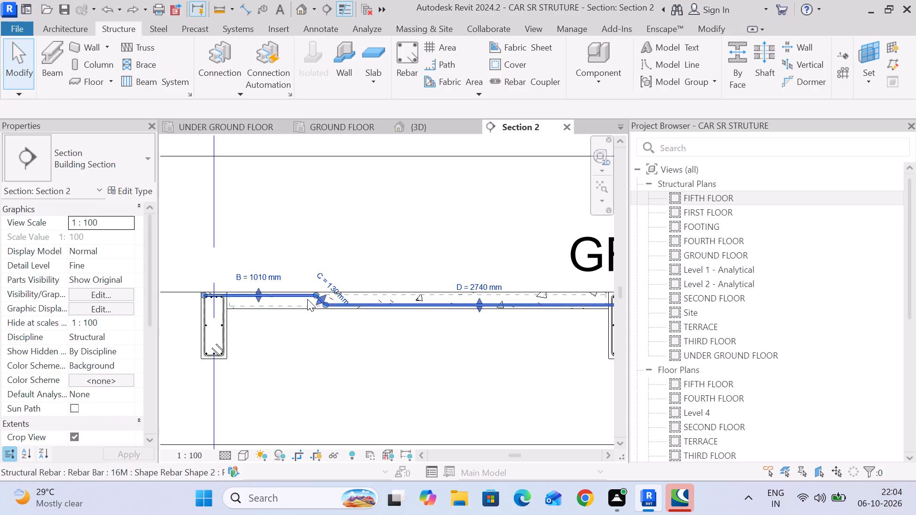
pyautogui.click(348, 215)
# Mirror a copy of the cranked bar about a vertical axis drawn through the midpoint of the slab's top edge.
pyautogui.scroll(-4, 356, 220)
pyautogui.moveTo(356, 222); pyautogui.dragTo(343, 205, button='middle')
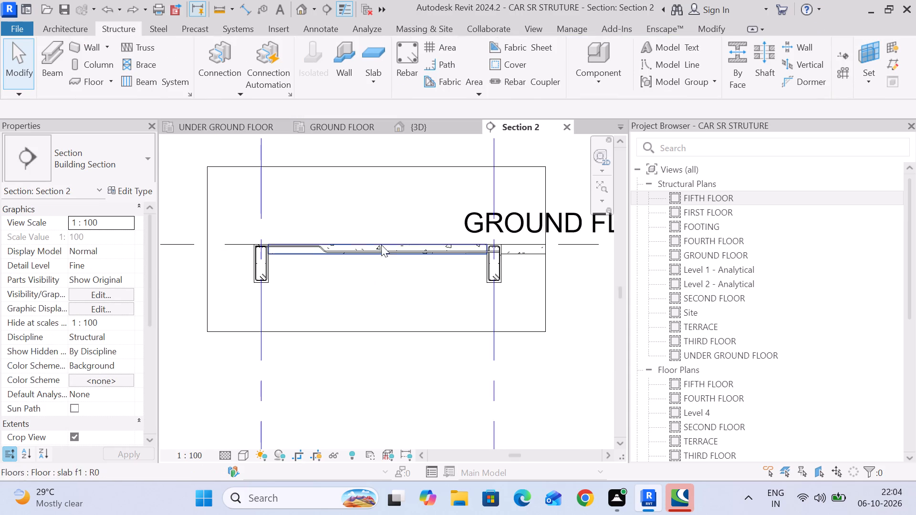
pyautogui.scroll(3, 394, 248)
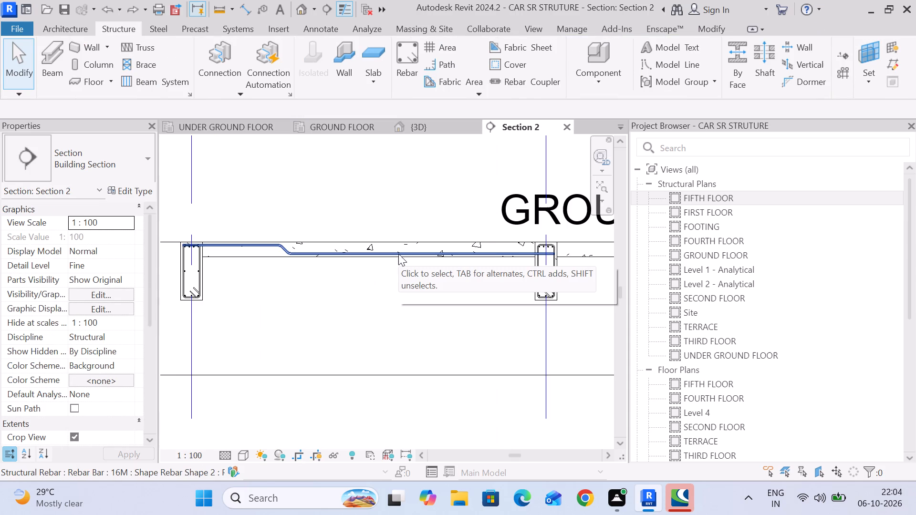
pyautogui.click(398, 254)
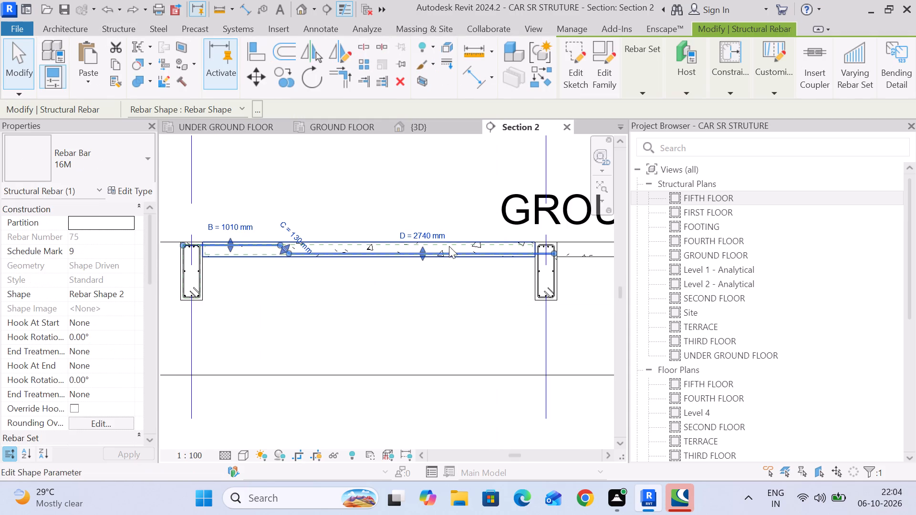
pyautogui.click(340, 55)
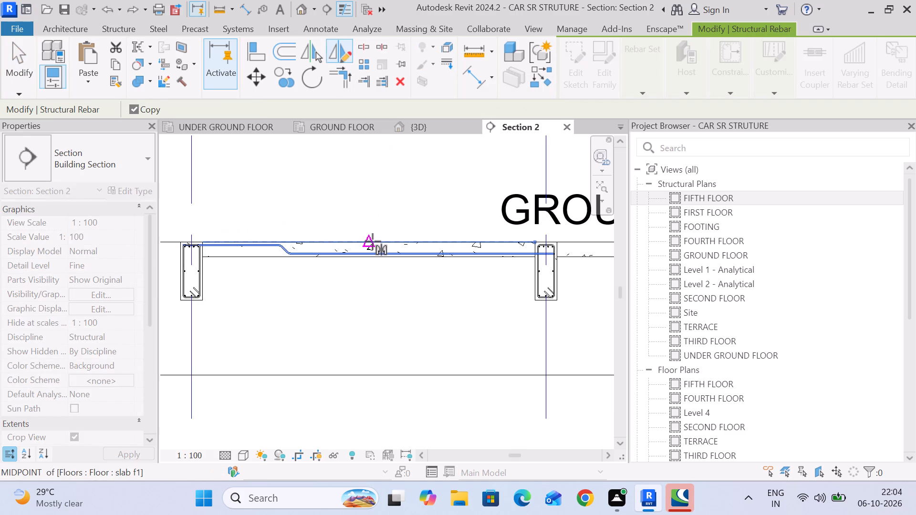
pyautogui.click(371, 241)
pyautogui.click(369, 291)
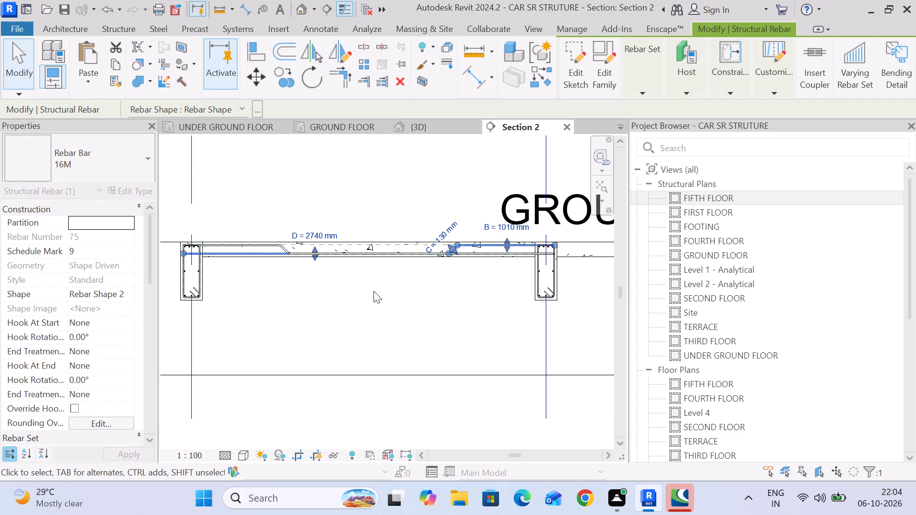
# Lay out the mirrored 16M cranked bar in the section as a Maximum Spacing set at 150 mm and deselect it.
pyautogui.click(10, 63)
pyautogui.scroll(5, 439, 254)
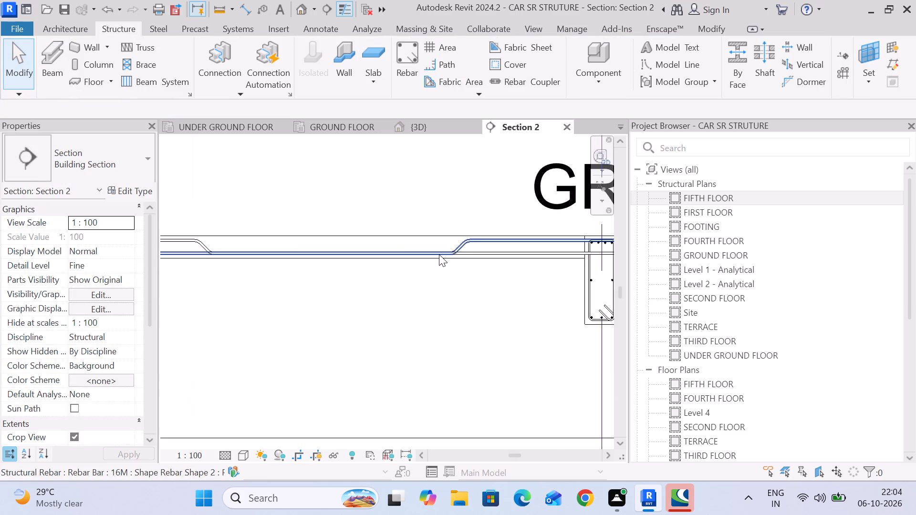
pyautogui.scroll(-3, 436, 287)
pyautogui.moveTo(437, 287); pyautogui.dragTo(503, 273, button='middle')
pyautogui.scroll(-3, 498, 272)
pyautogui.moveTo(489, 270); pyautogui.dragTo(422, 254, button='middle')
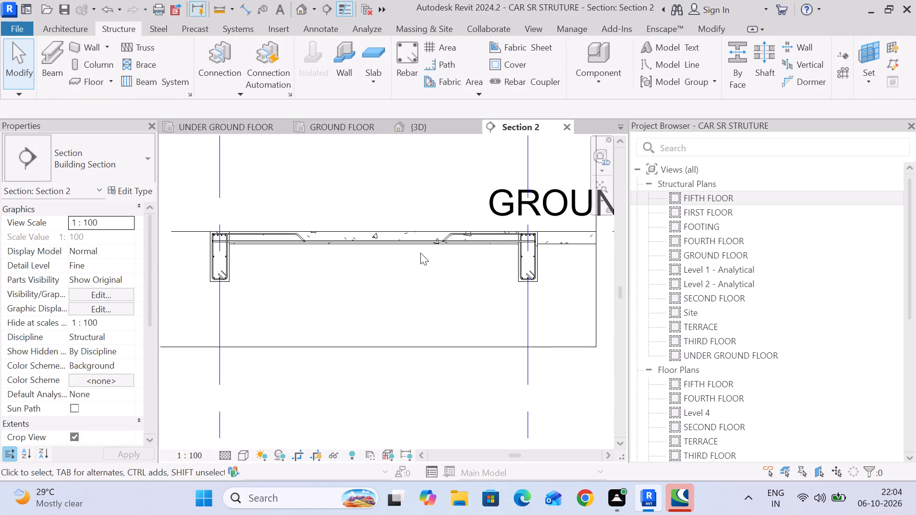
pyautogui.scroll(5, 439, 238)
pyautogui.click(448, 237)
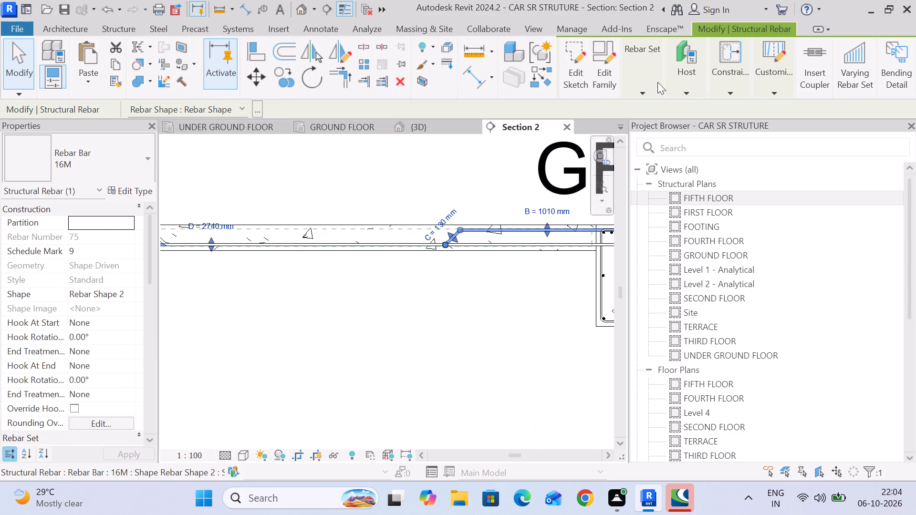
pyautogui.click(642, 82)
pyautogui.click(706, 114)
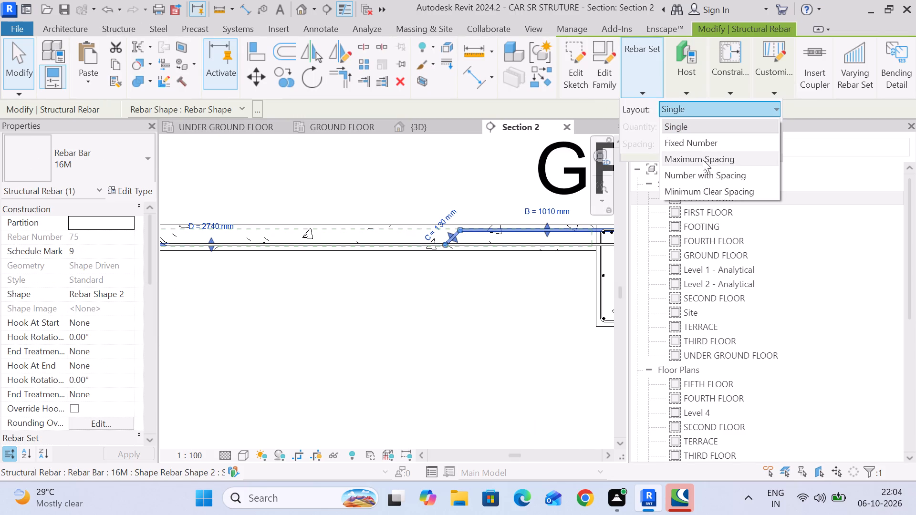
pyautogui.click(707, 162)
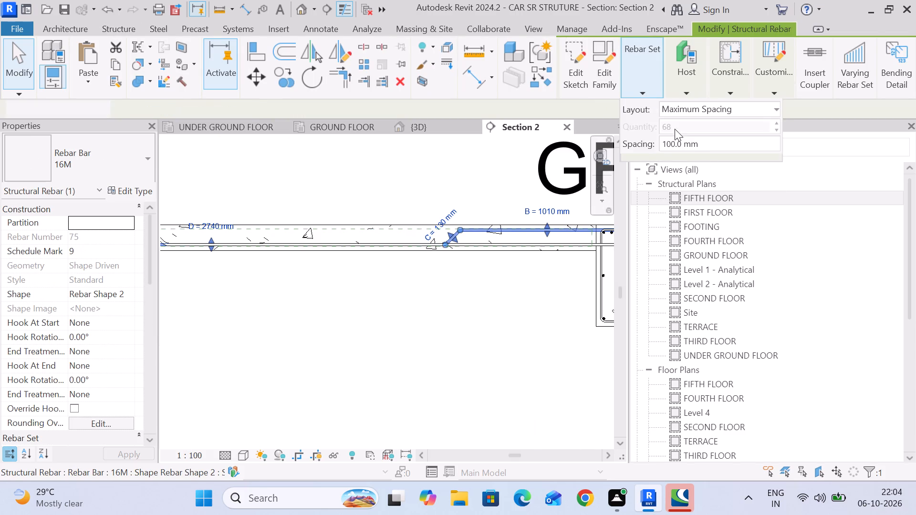
pyautogui.click(653, 94)
pyautogui.doubleClick(710, 144)
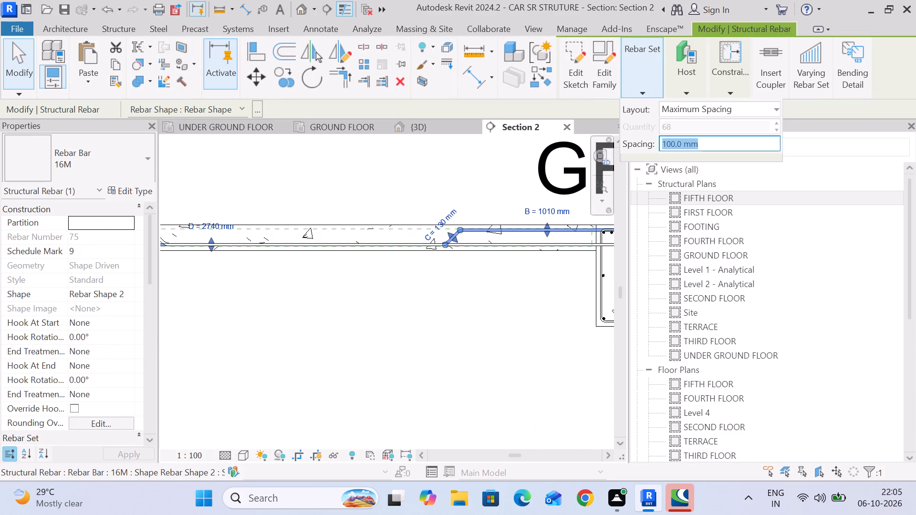
pyautogui.write('15')
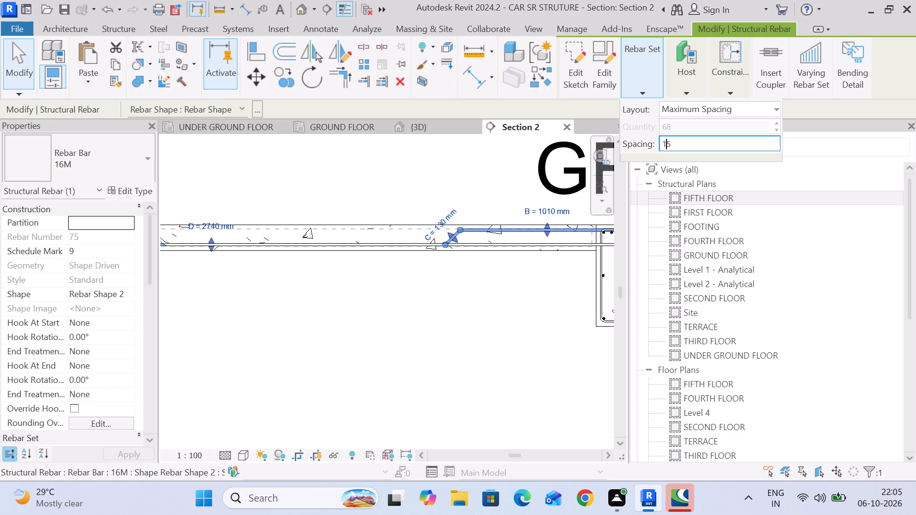
pyautogui.press('0')
pyautogui.press('Return')
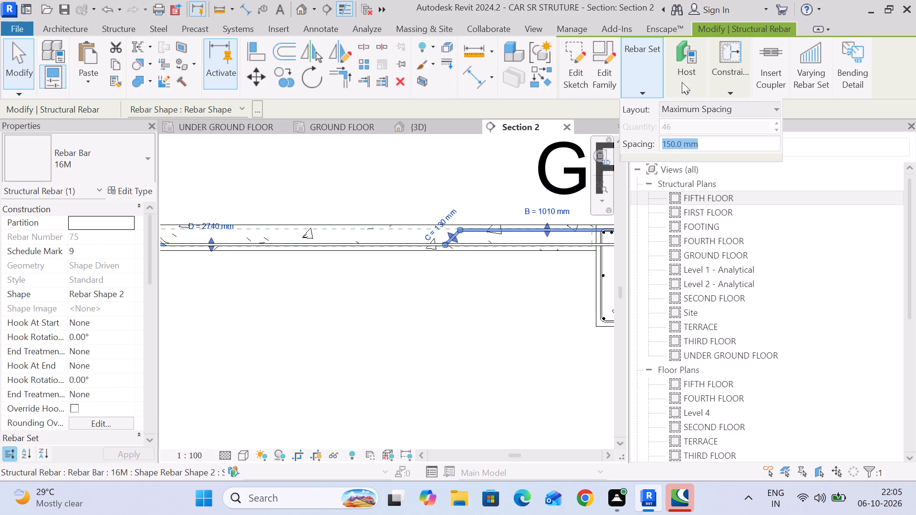
pyautogui.click(547, 284)
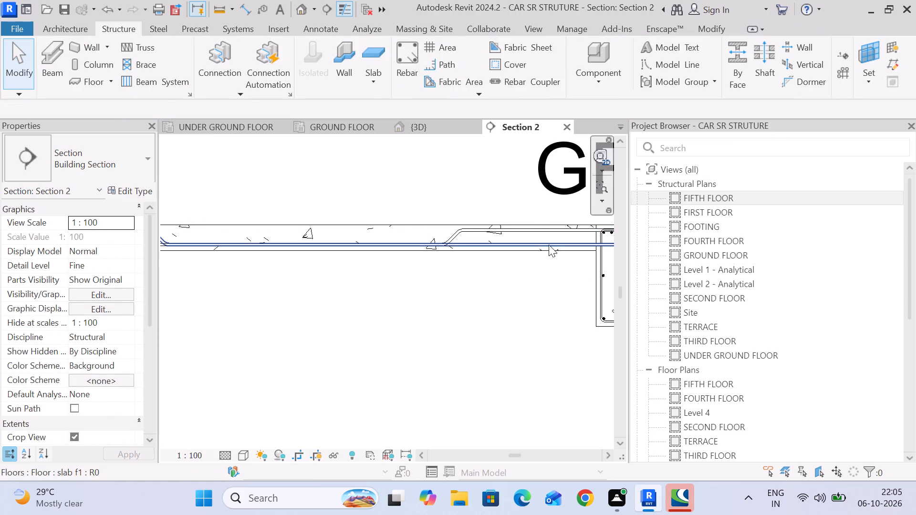
# Lay out the original 16M cranked bar as a Maximum Spacing set at 150 mm and deselect it.
pyautogui.click(549, 245)
pyautogui.click(633, 83)
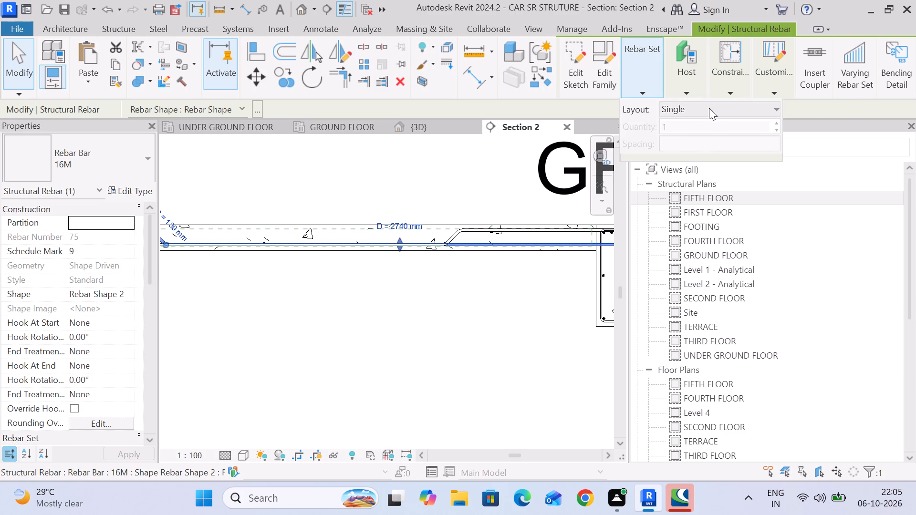
pyautogui.click(709, 108)
pyautogui.click(710, 165)
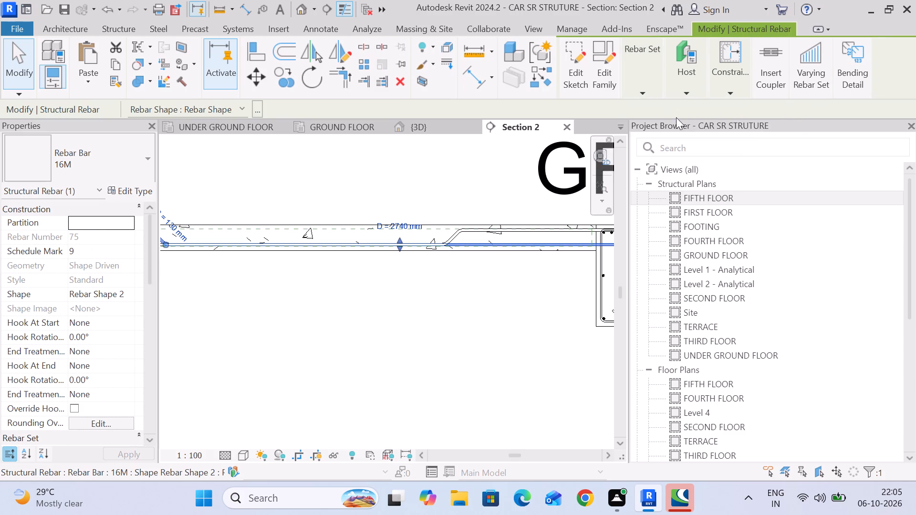
pyautogui.click(656, 91)
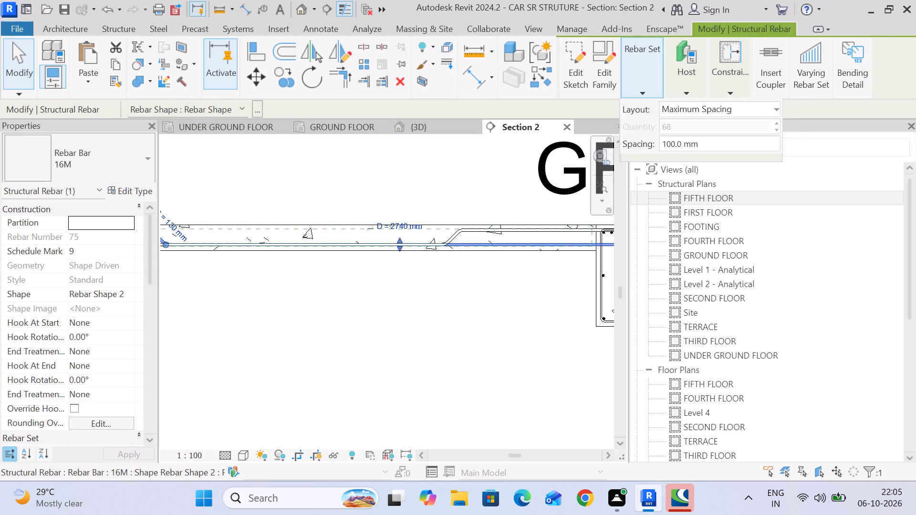
pyautogui.click(712, 146)
pyautogui.write('150')
pyautogui.press('Return')
pyautogui.click(458, 347)
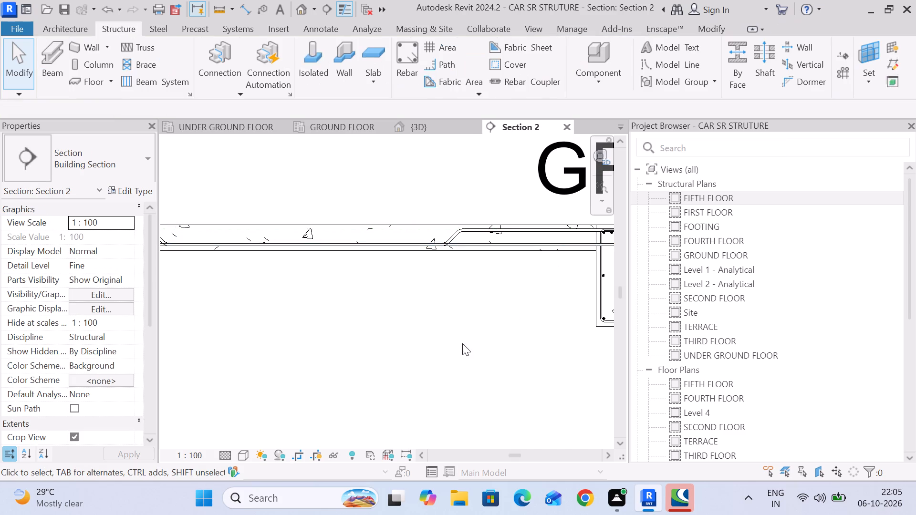
# On the GROUND FLOOR plan, filter the B–D bays selection to Structural Rebar and show it unobscured in GROUND FLOOR, Analytical Model and {3D}.
pyautogui.scroll(-4, 462, 327)
pyautogui.moveTo(463, 327); pyautogui.dragTo(539, 309, button='middle')
pyautogui.scroll(-2, 395, 180)
pyautogui.moveTo(408, 189); pyautogui.dragTo(378, 174, button='middle')
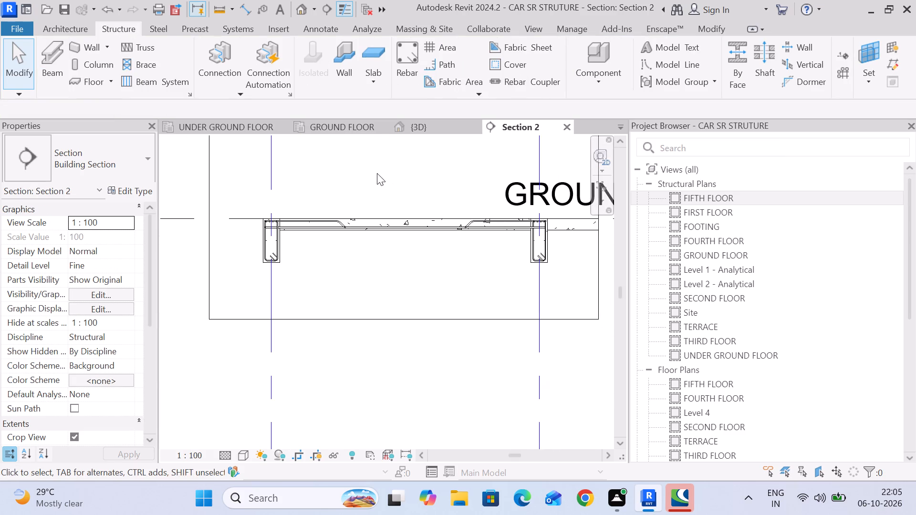
pyautogui.scroll(6, 442, 222)
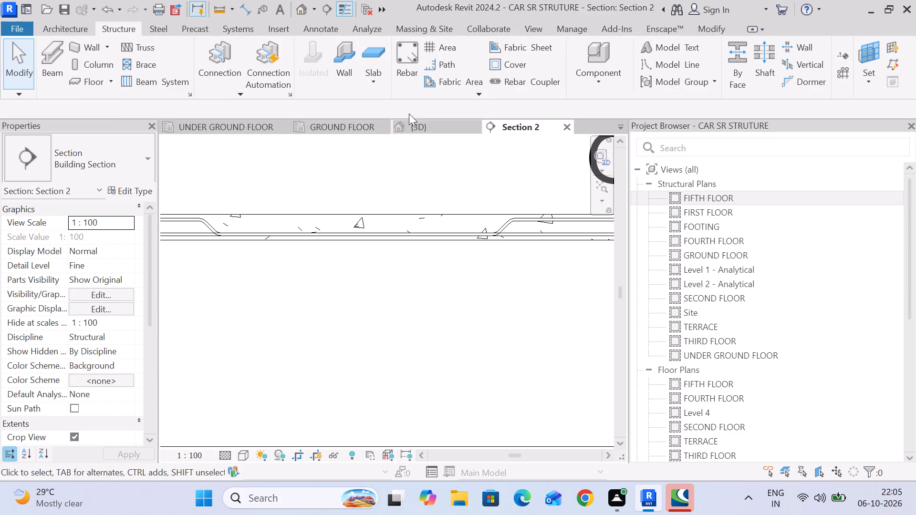
pyautogui.click(316, 131)
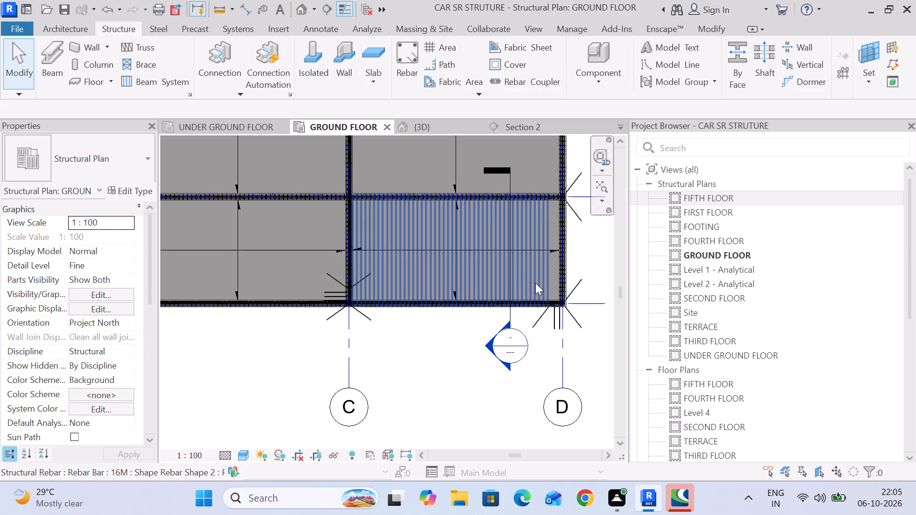
pyautogui.scroll(-3, 544, 283)
pyautogui.moveTo(543, 283); pyautogui.dragTo(448, 283, button='middle')
pyautogui.moveTo(492, 339); pyautogui.dragTo(424, 262)
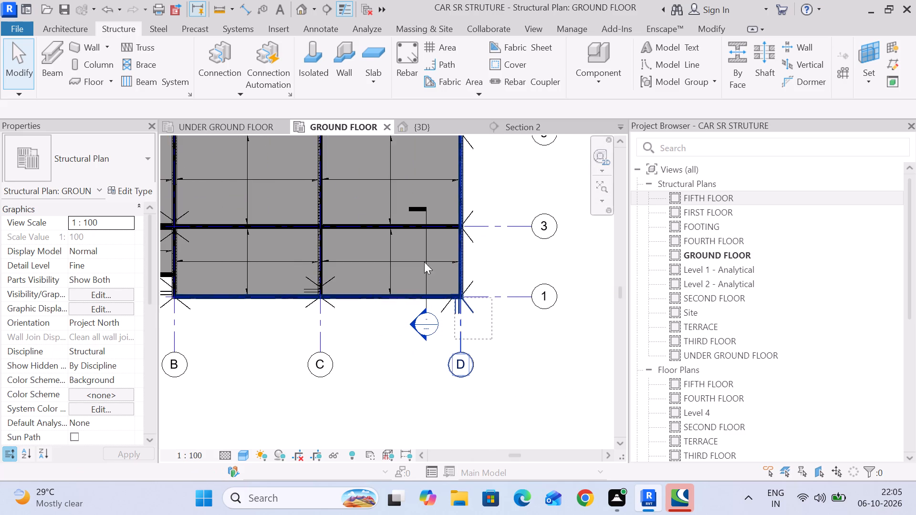
pyautogui.moveTo(424, 262); pyautogui.dragTo(302, 154)
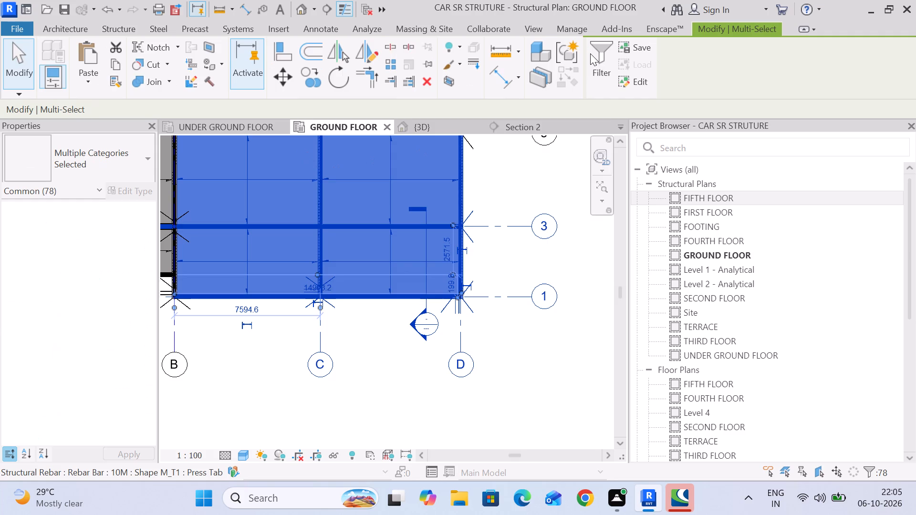
pyautogui.click(590, 53)
pyautogui.click(568, 184)
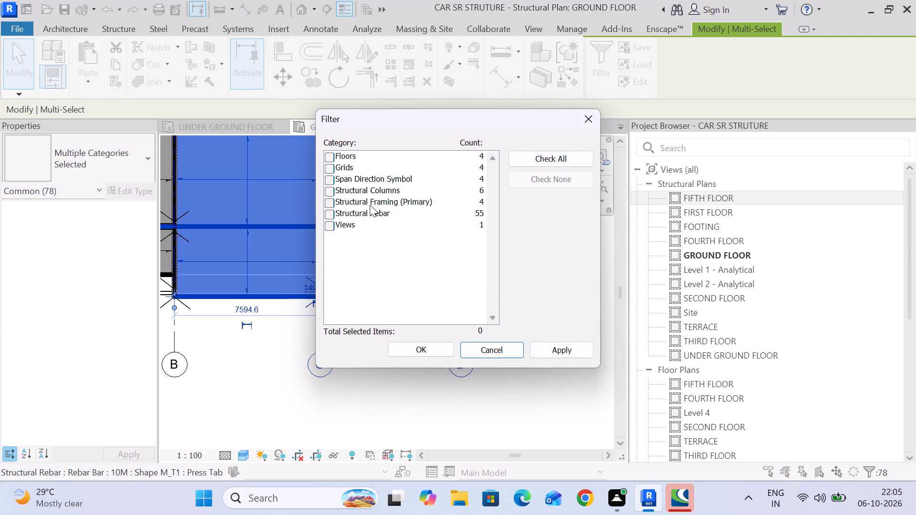
pyautogui.click(326, 212)
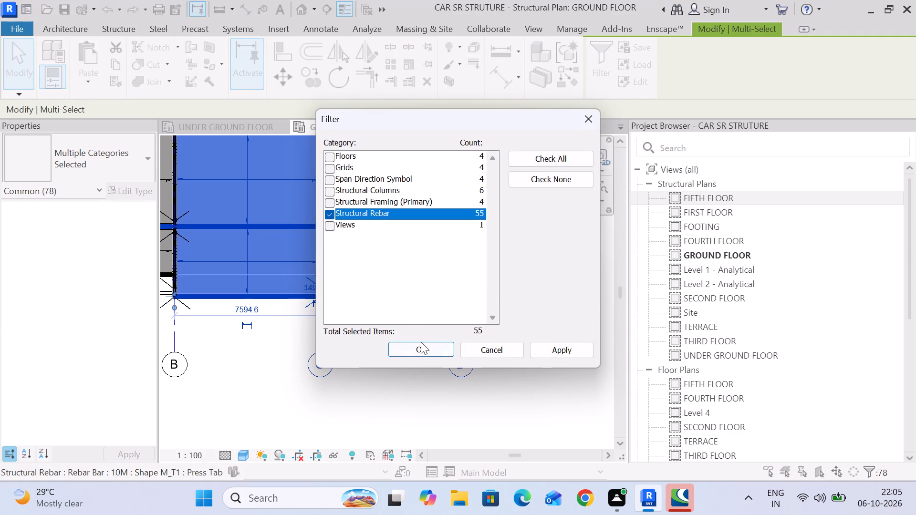
pyautogui.click(421, 345)
pyautogui.scroll(-5, 107, 268)
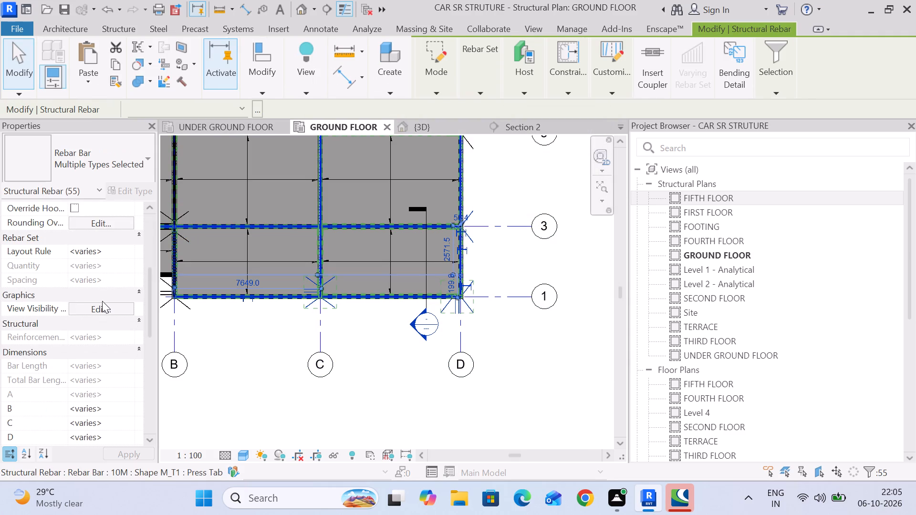
pyautogui.click(105, 305)
pyautogui.click(572, 194)
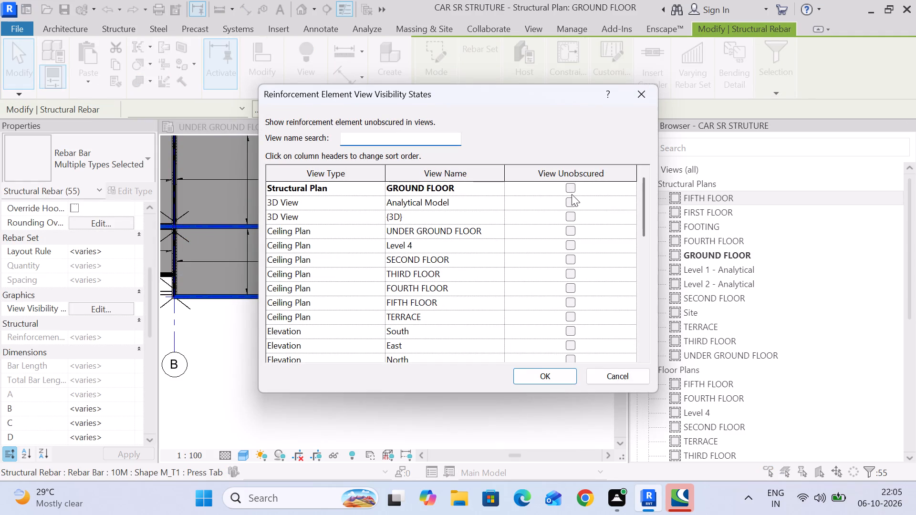
pyautogui.click(572, 202)
pyautogui.click(571, 192)
pyautogui.click(571, 214)
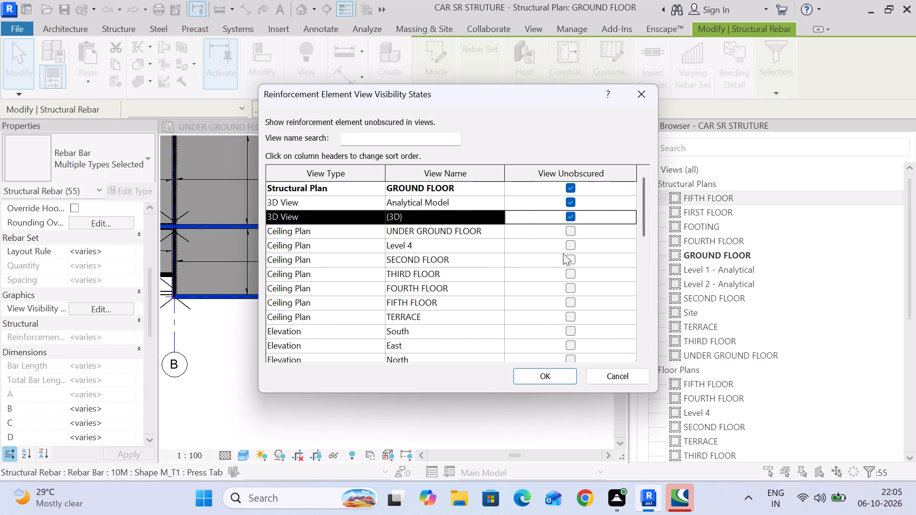
pyautogui.click(553, 374)
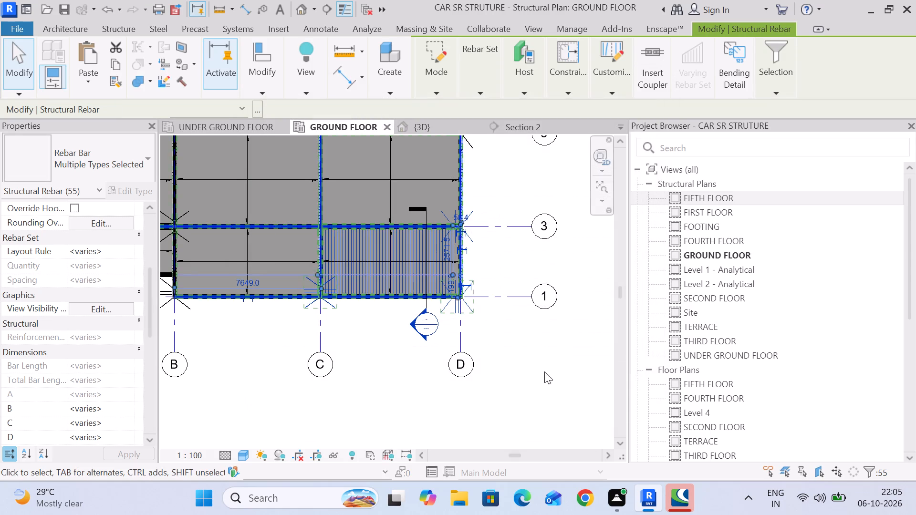
pyautogui.click(535, 361)
# Select the mirrored cranked bar set in Section 2 and stretch its distribution on the GROUND FLOOR plan to the grid D beam.
pyautogui.scroll(6, 401, 259)
pyautogui.moveTo(462, 312); pyautogui.dragTo(524, 292, button='middle')
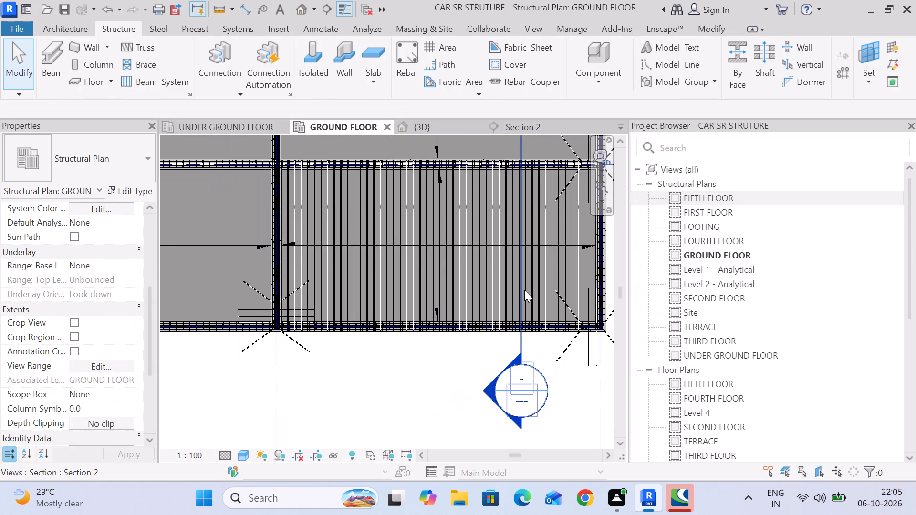
pyautogui.scroll(4, 350, 303)
pyautogui.scroll(-3, 374, 321)
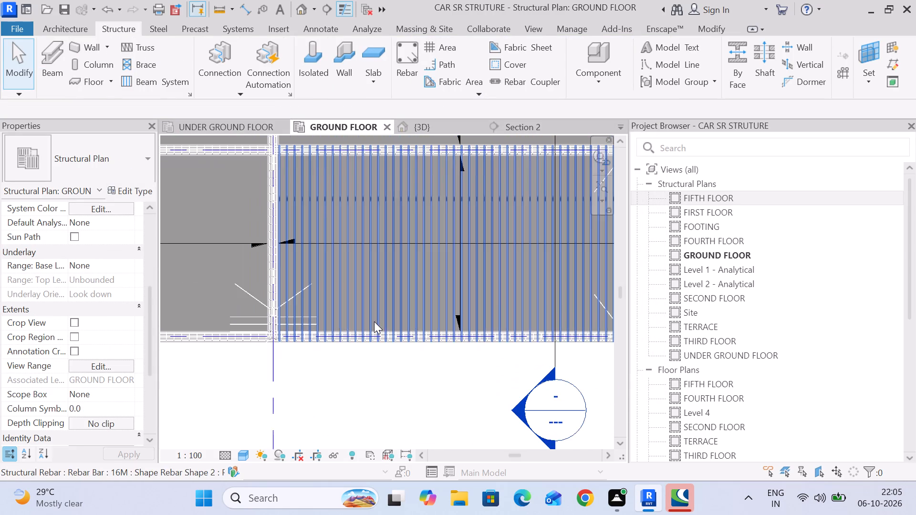
pyautogui.moveTo(374, 321); pyautogui.dragTo(349, 306, button='middle')
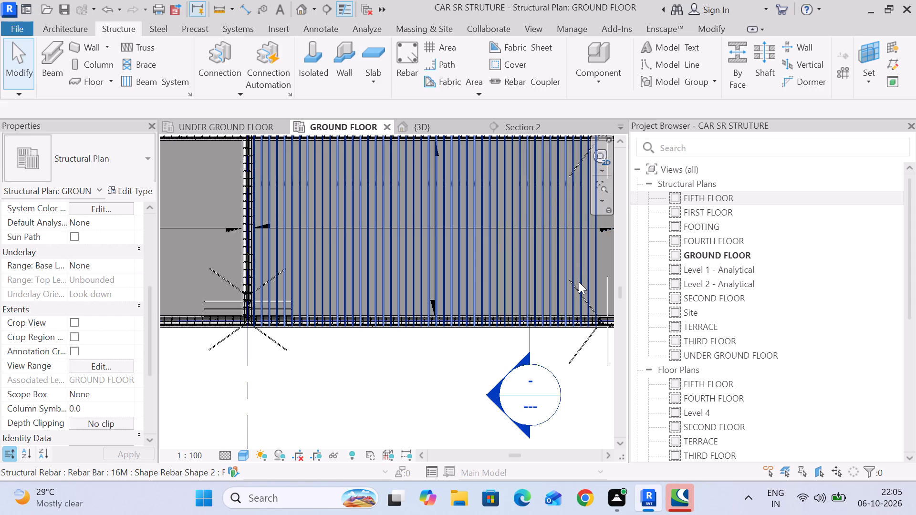
pyautogui.moveTo(569, 277); pyautogui.dragTo(466, 292, button='middle')
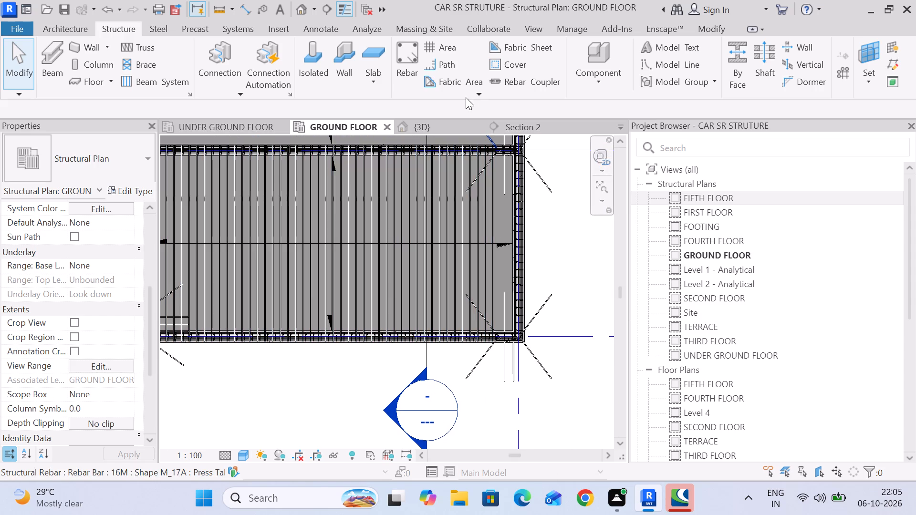
pyautogui.click(528, 124)
pyautogui.scroll(-7, 525, 250)
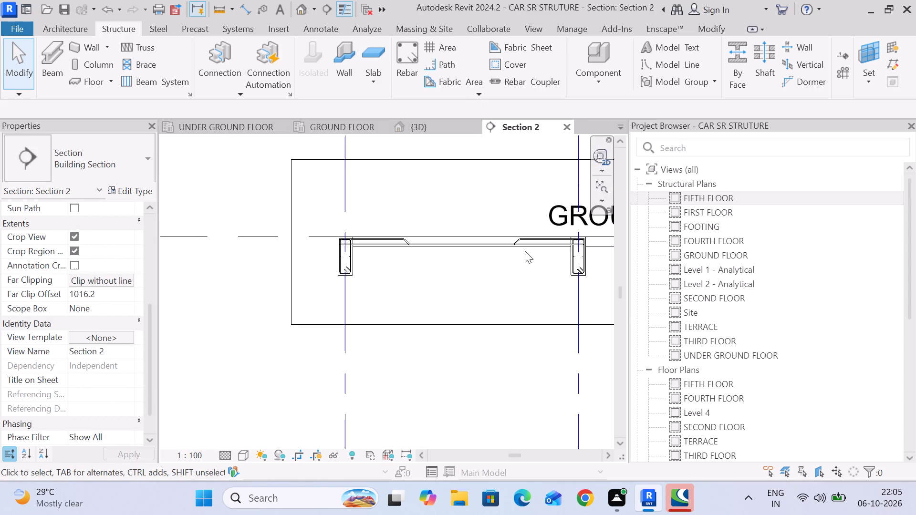
pyautogui.scroll(4, 523, 238)
pyautogui.click(523, 238)
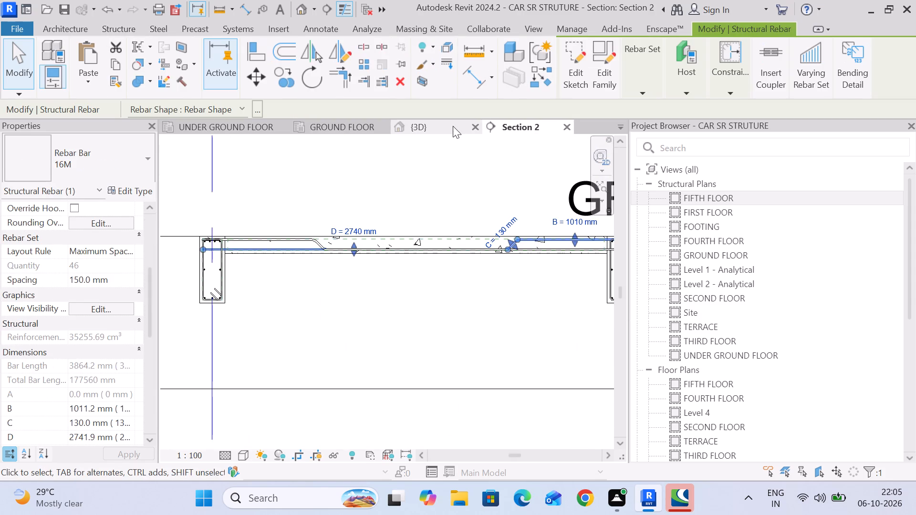
pyautogui.click(453, 126)
pyautogui.click(333, 128)
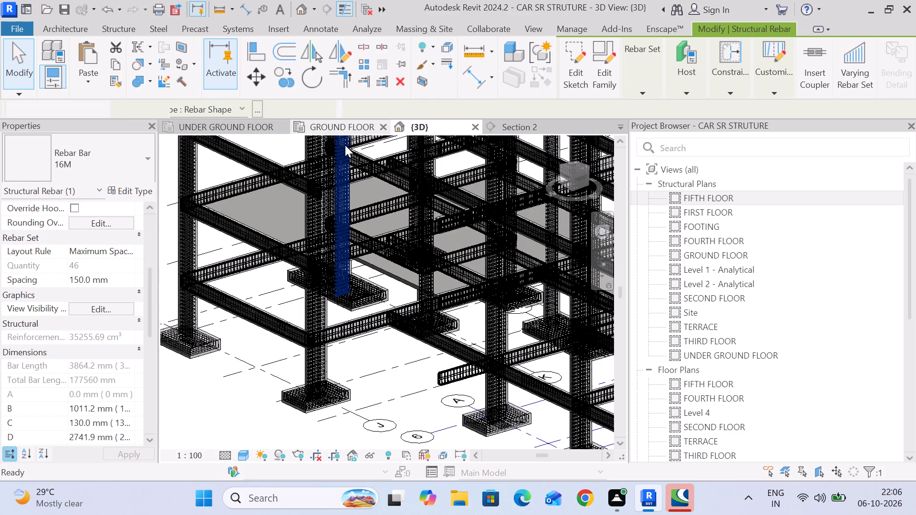
pyautogui.scroll(8, 519, 257)
pyautogui.moveTo(479, 252); pyautogui.dragTo(474, 278, button='middle')
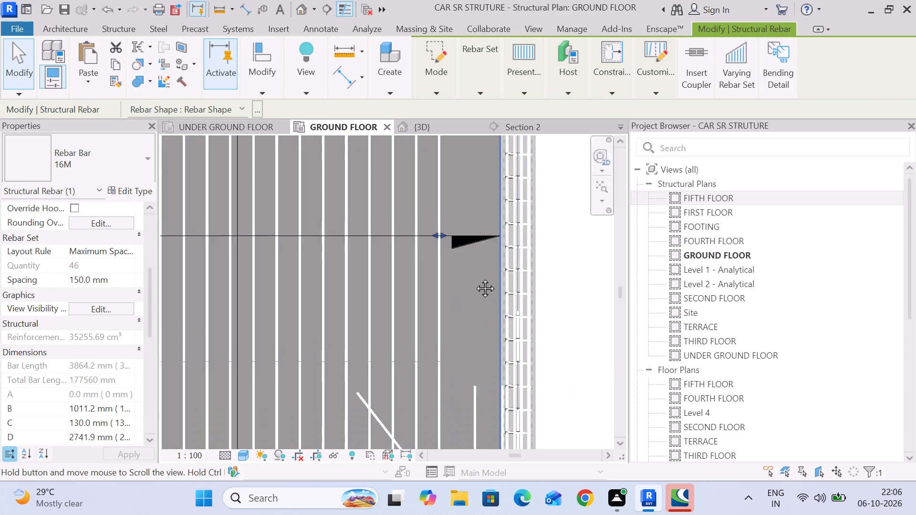
pyautogui.moveTo(474, 278); pyautogui.dragTo(417, 335, button='middle')
pyautogui.middleClick(406, 342)
pyautogui.moveTo(377, 302); pyautogui.dragTo(401, 302)
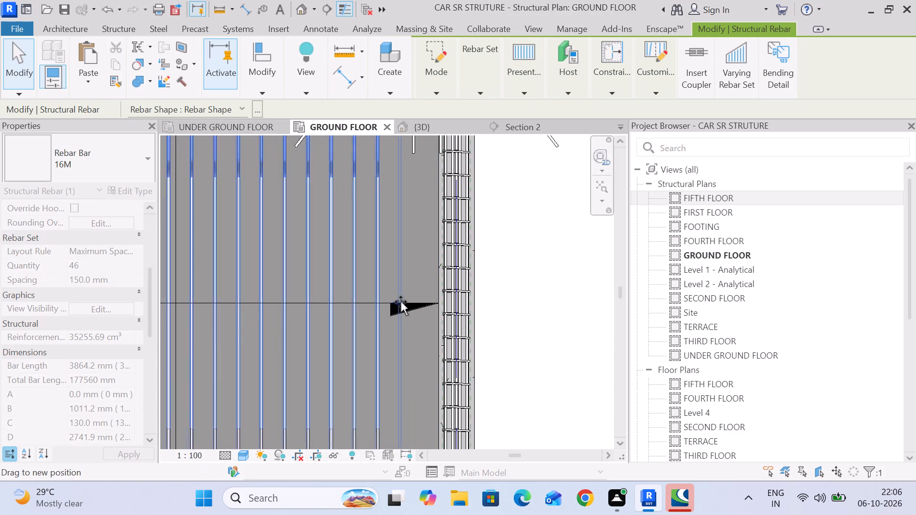
pyautogui.moveTo(401, 302); pyautogui.dragTo(433, 304)
pyautogui.scroll(-6, 432, 309)
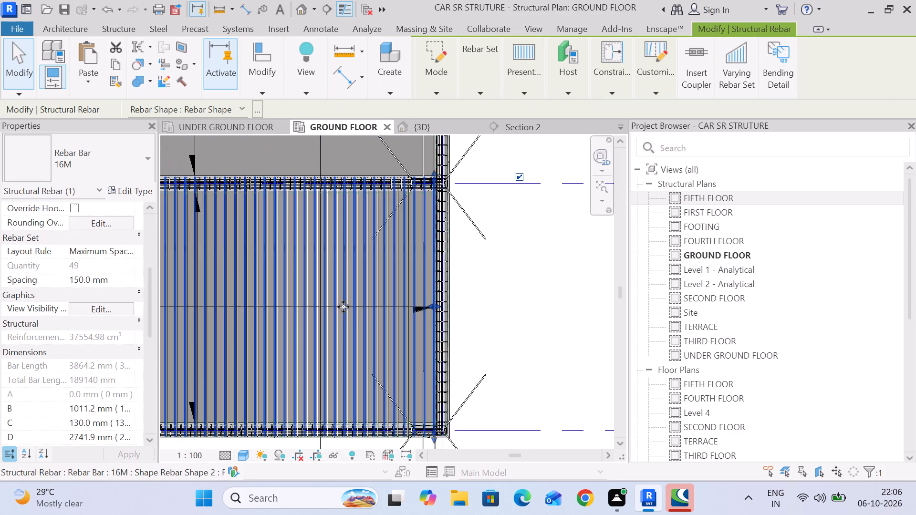
# Examine the stretched mirrored bar set's coverage between grids D and C on the GROUND FLOOR plan.
pyautogui.moveTo(343, 307); pyautogui.dragTo(572, 309, button='middle')
pyautogui.scroll(-3, 528, 310)
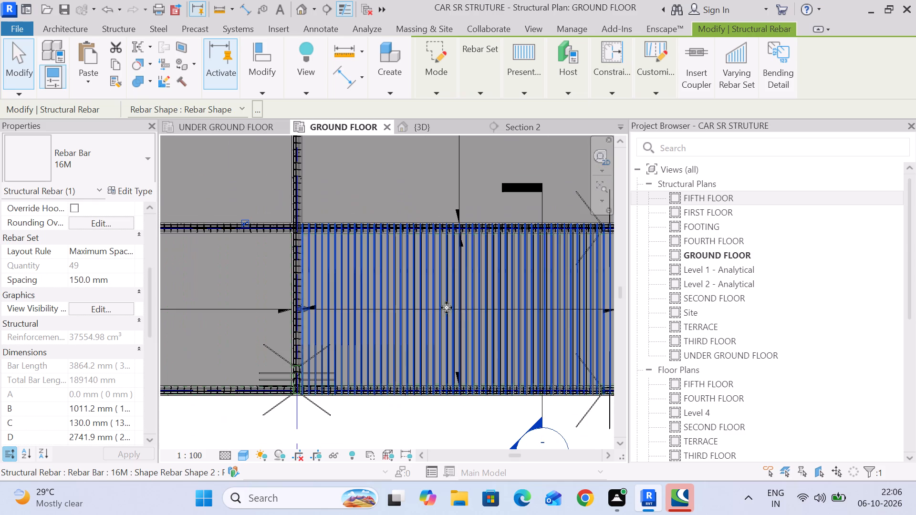
pyautogui.scroll(3, 356, 306)
pyautogui.scroll(6, 268, 315)
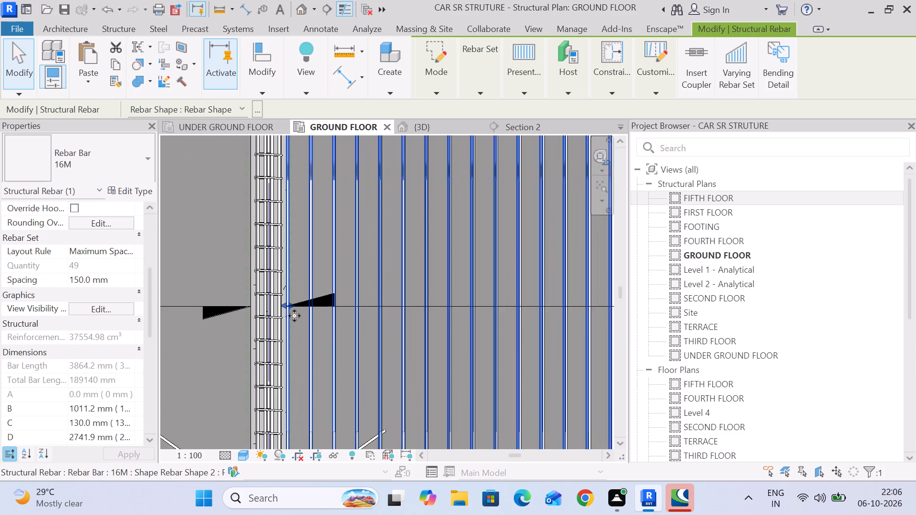
pyautogui.scroll(-5, 294, 316)
pyautogui.moveTo(399, 329); pyautogui.dragTo(380, 288, button='middle')
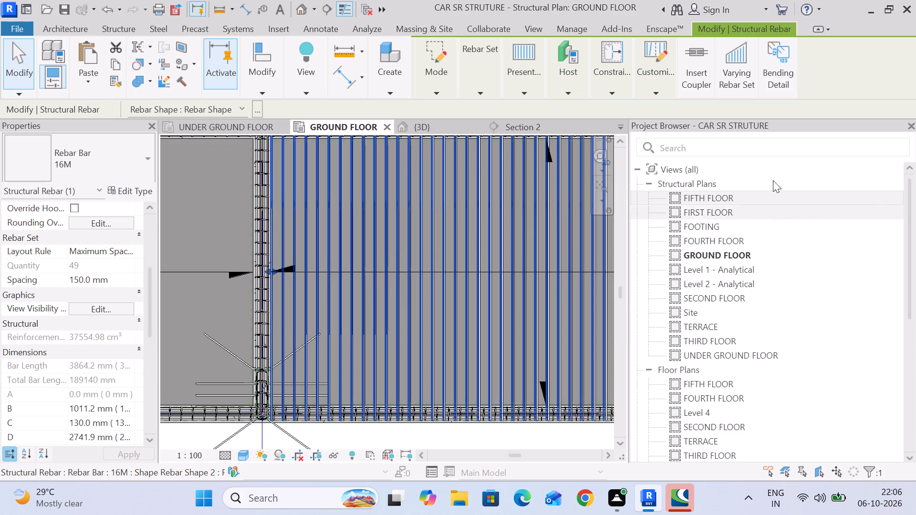
pyautogui.scroll(-4, 501, 263)
pyautogui.moveTo(414, 242); pyautogui.dragTo(309, 217, button='middle')
# Select the original cranked bar set in Section 2 and stretch its distribution on the GROUND FLOOR plan to the grid D beam.
pyautogui.click(525, 126)
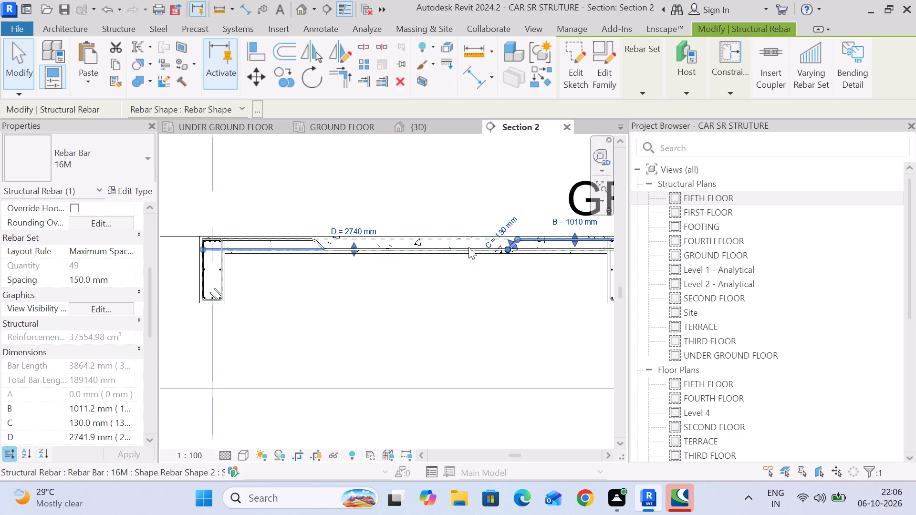
pyautogui.click(336, 306)
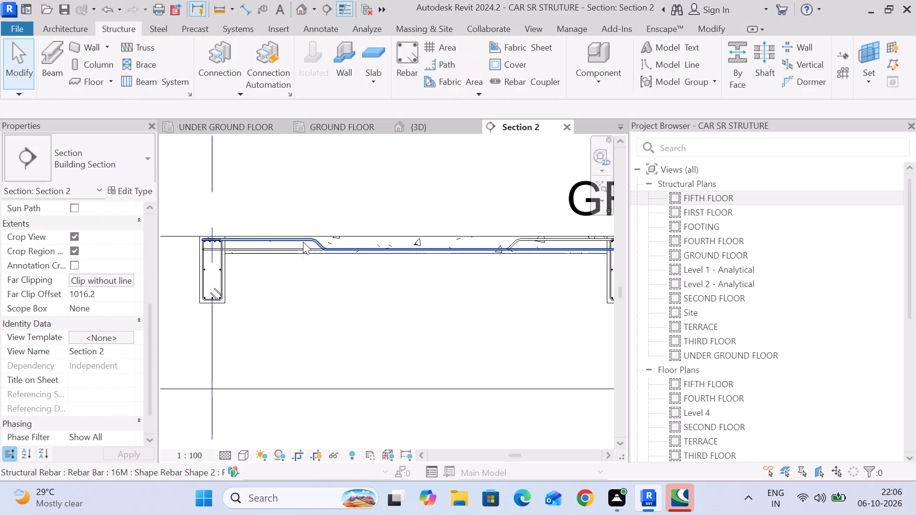
pyautogui.click(303, 242)
pyautogui.click(341, 129)
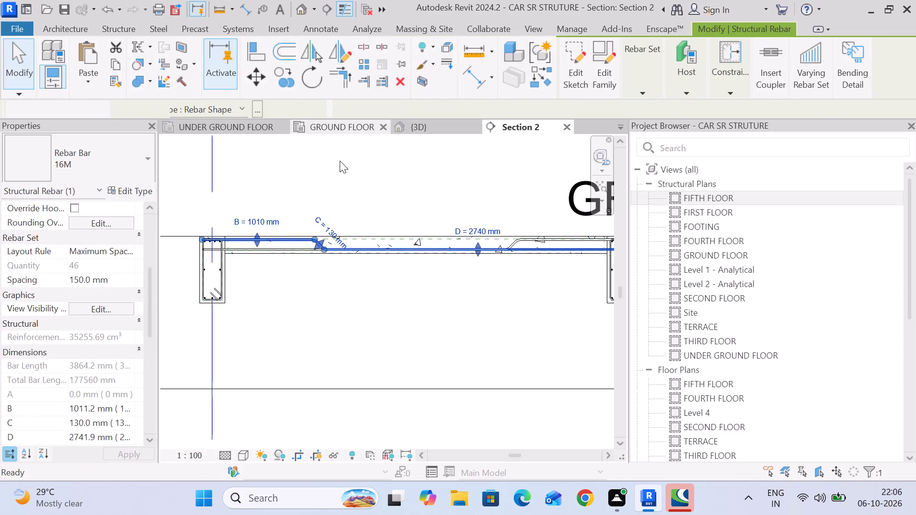
pyautogui.scroll(11, 268, 249)
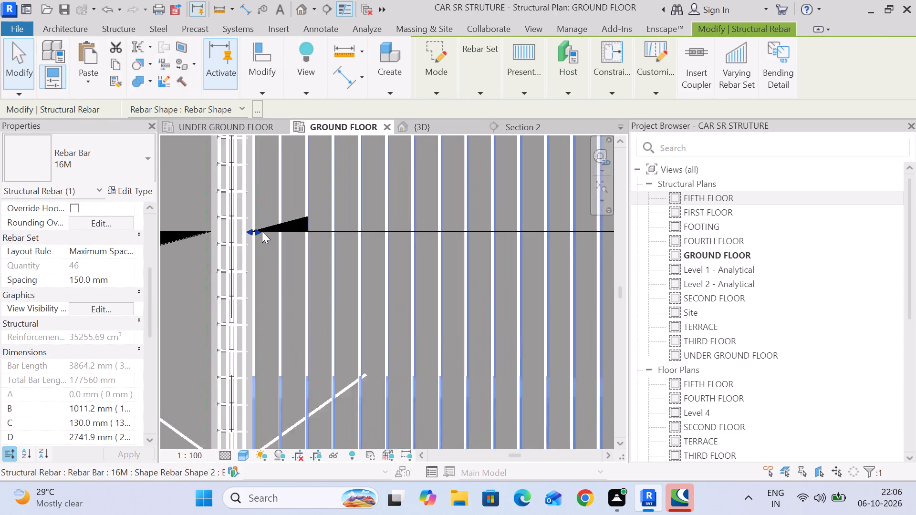
pyautogui.scroll(1, 262, 231)
pyautogui.scroll(-16, 262, 231)
pyautogui.scroll(11, 464, 242)
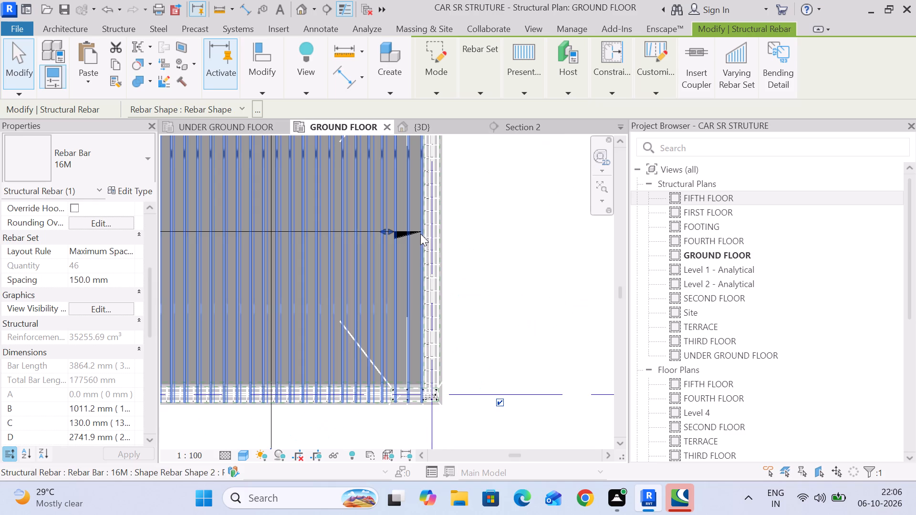
pyautogui.moveTo(378, 229); pyautogui.dragTo(424, 230)
pyautogui.scroll(-5, 435, 249)
# Set the mirrored cranked bar set's maximum spacing to 300 mm in Section 2 and deselect it.
pyautogui.click(547, 126)
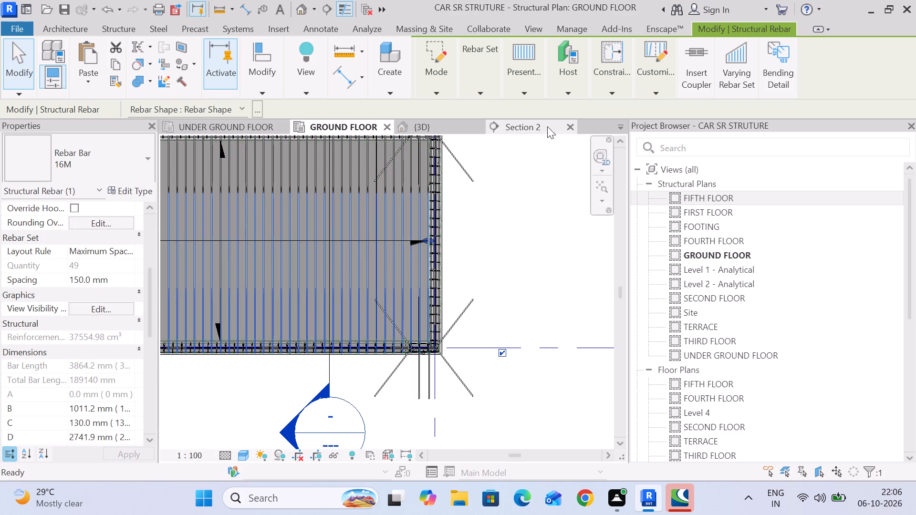
pyautogui.click(531, 238)
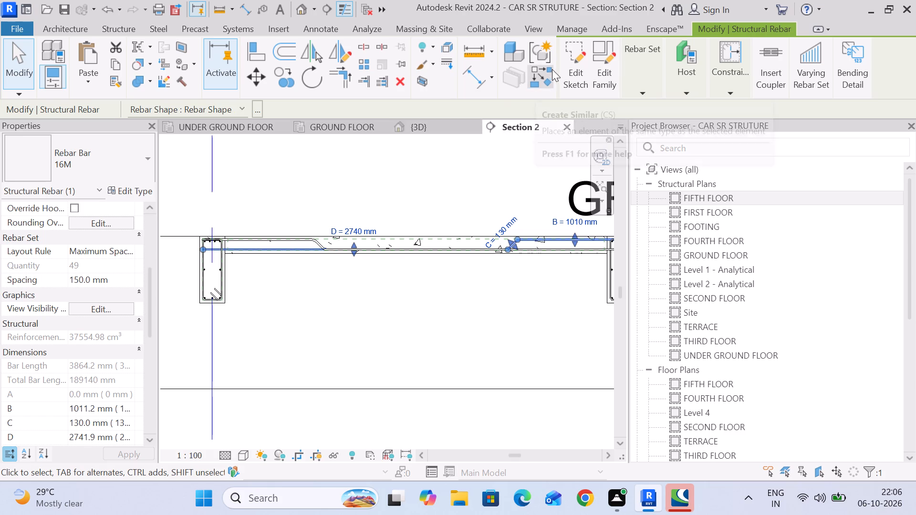
pyautogui.click(647, 81)
pyautogui.click(700, 141)
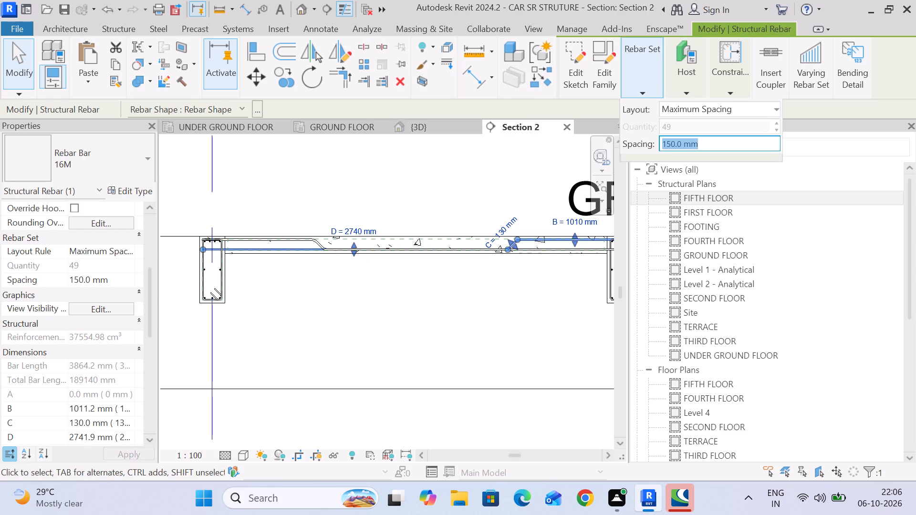
pyautogui.press('3')
pyautogui.write('00')
pyautogui.press('Return')
pyautogui.click(526, 324)
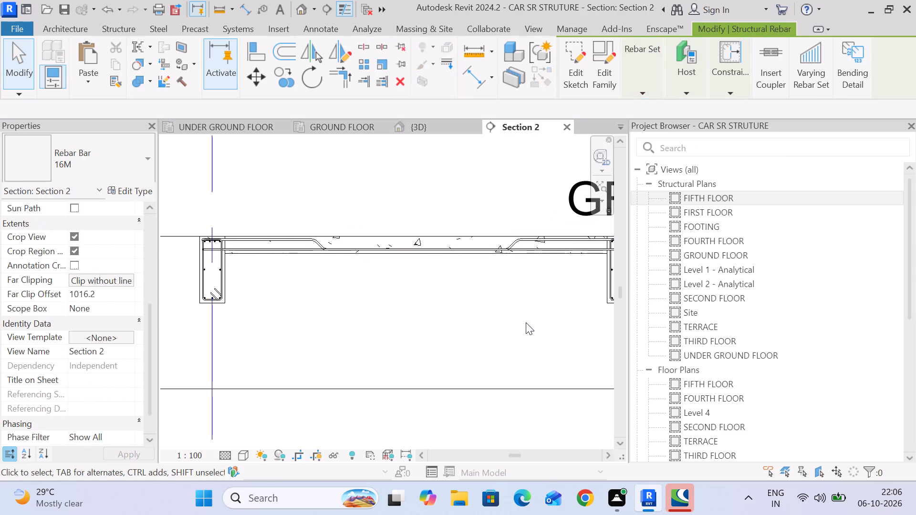
# Set the original cranked bar set's maximum spacing to 300 mm and deselect it.
pyautogui.click(314, 241)
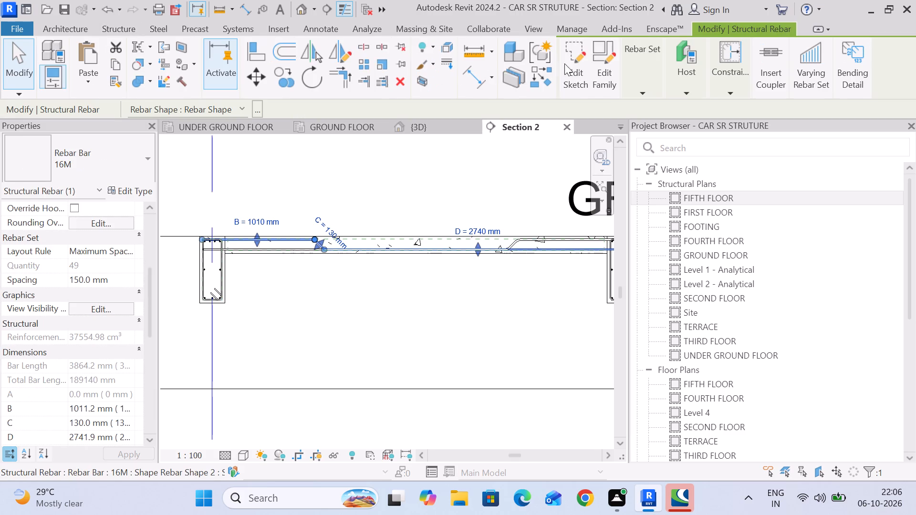
pyautogui.click(633, 83)
pyautogui.click(723, 143)
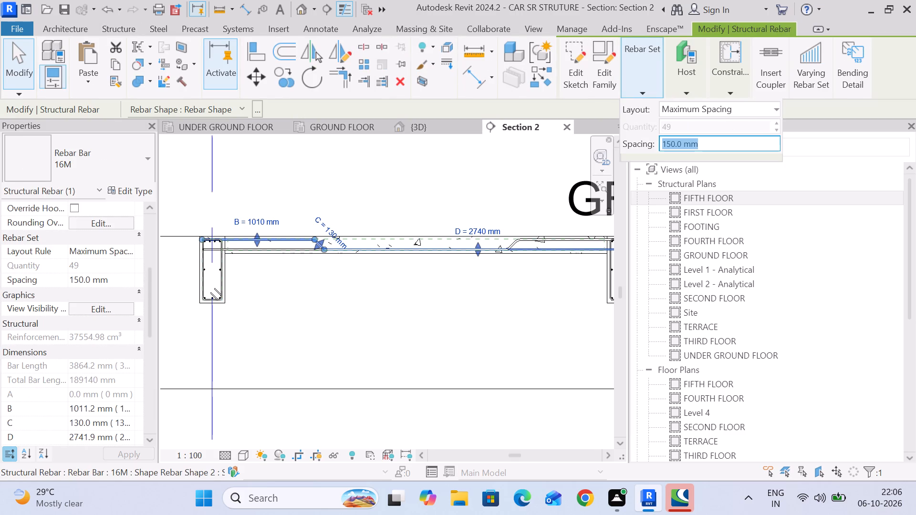
pyautogui.press('3')
pyautogui.write('00')
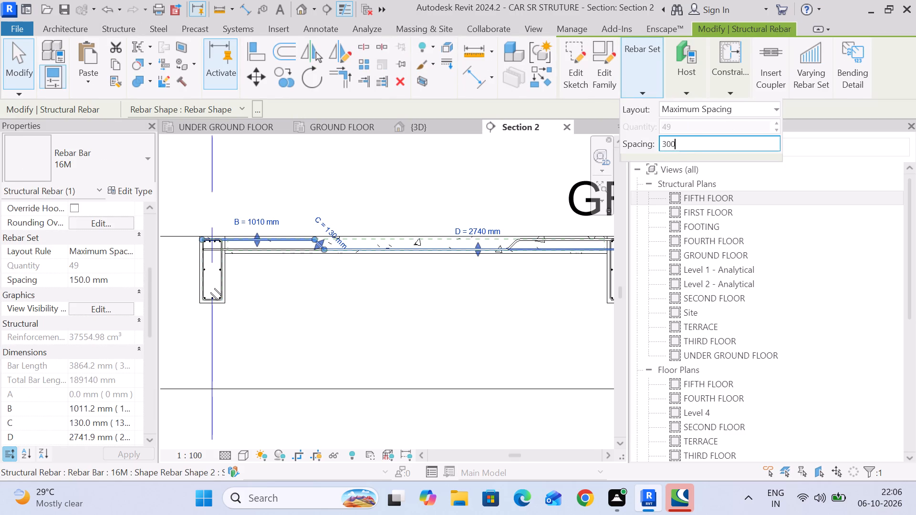
pyautogui.press('Return')
pyautogui.click(425, 196)
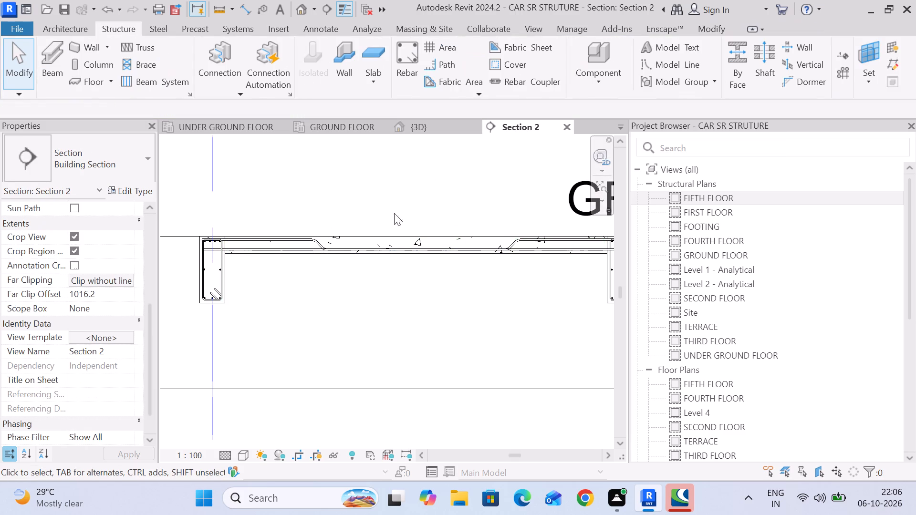
# Select the cranked bar sets in Section 2 and examine the original set's layout on the GROUND FLOOR plan and in {3D}.
pyautogui.click(318, 243)
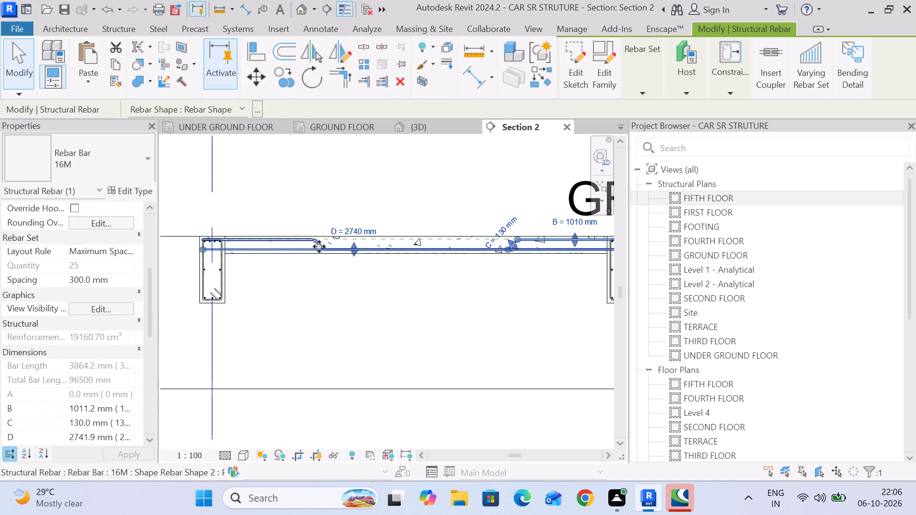
pyautogui.click(345, 179)
pyautogui.click(308, 237)
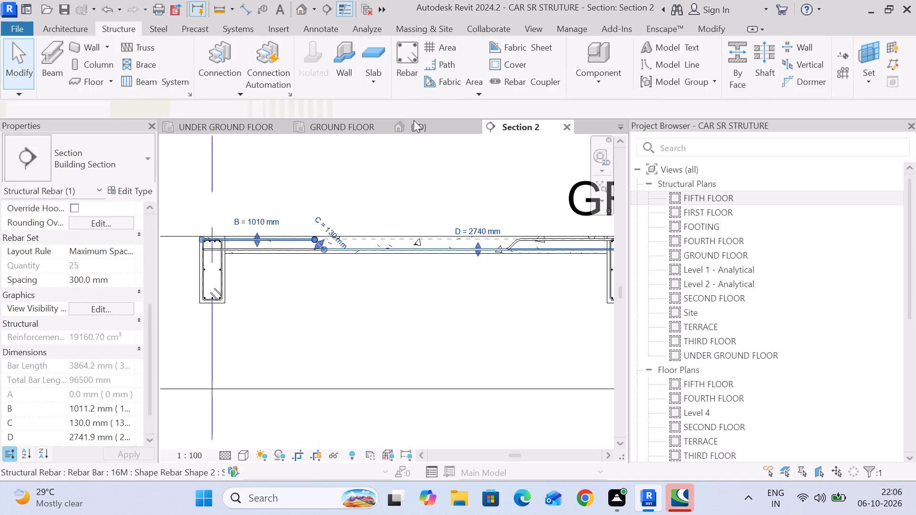
pyautogui.click(337, 126)
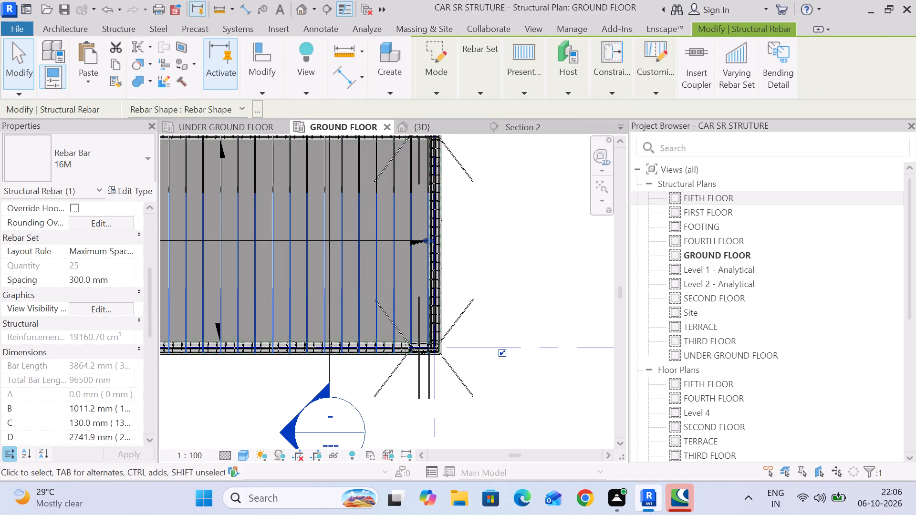
pyautogui.scroll(-3, 455, 304)
pyautogui.moveTo(450, 304); pyautogui.dragTo(557, 304, button='middle')
pyautogui.scroll(5, 292, 258)
pyautogui.scroll(-4, 293, 264)
pyautogui.moveTo(297, 272); pyautogui.dragTo(255, 254, button='middle')
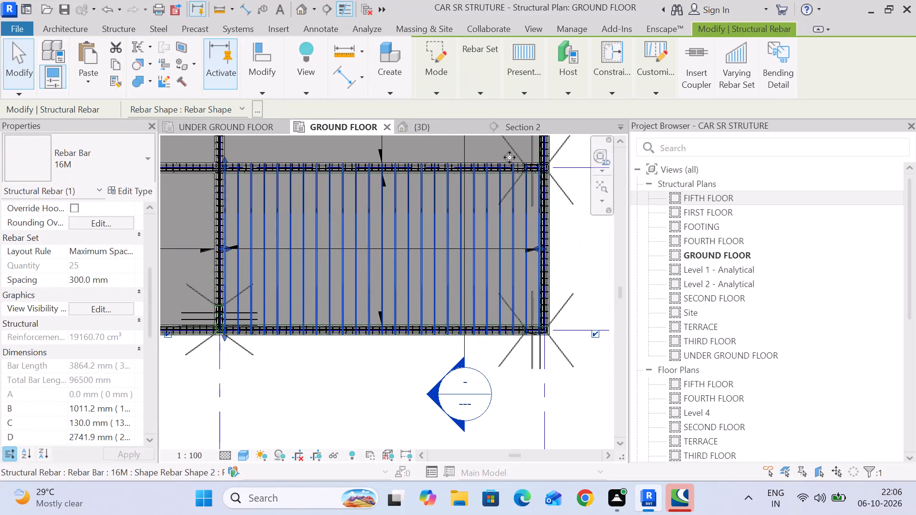
pyautogui.click(450, 126)
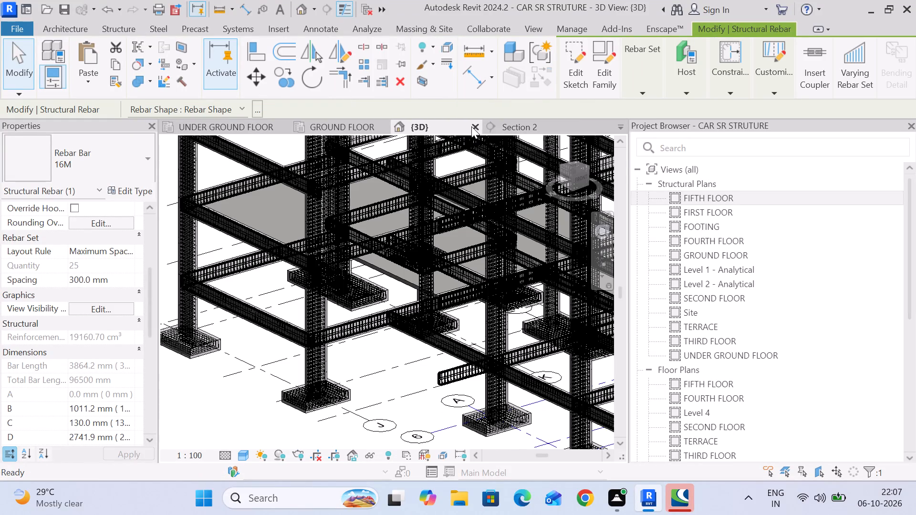
pyautogui.click(358, 121)
pyautogui.click(523, 128)
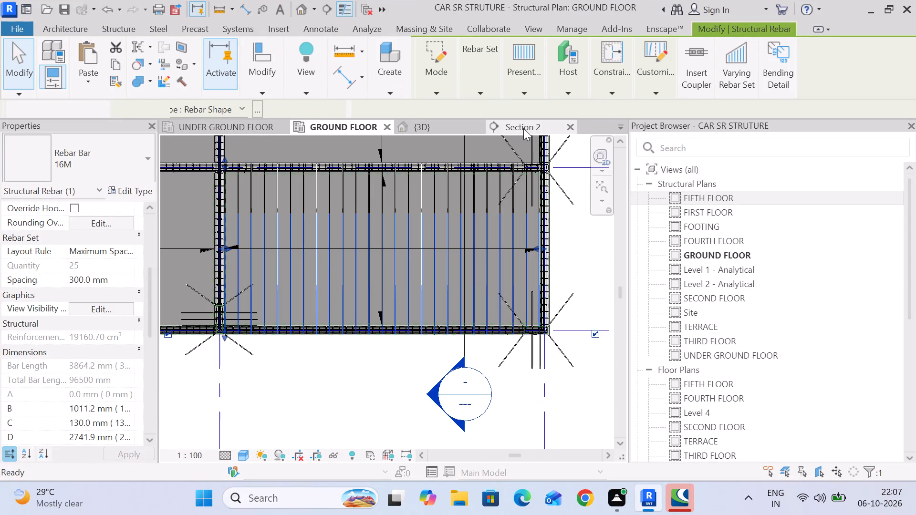
pyautogui.click(415, 298)
# Select the mirrored set in Section 2 and pull its grid C end inward on the plan, midway between the first two original bars.
pyautogui.click(514, 243)
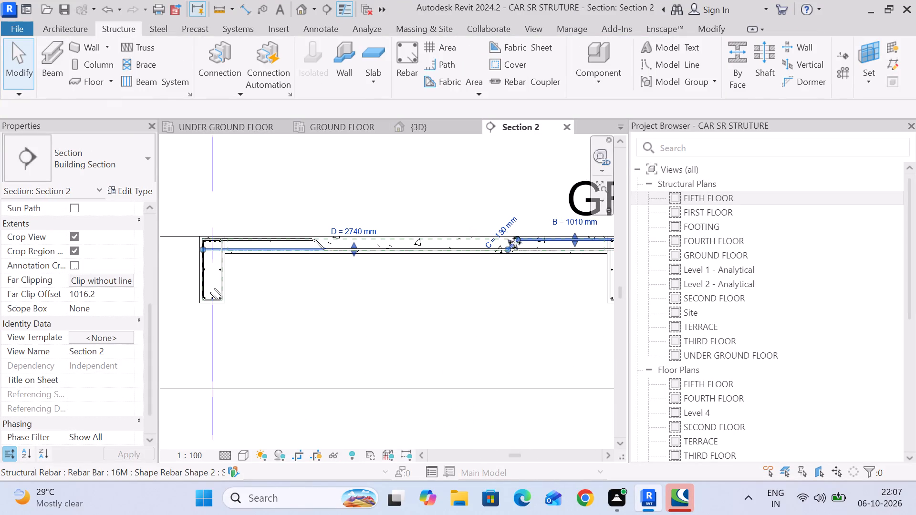
pyautogui.click(323, 131)
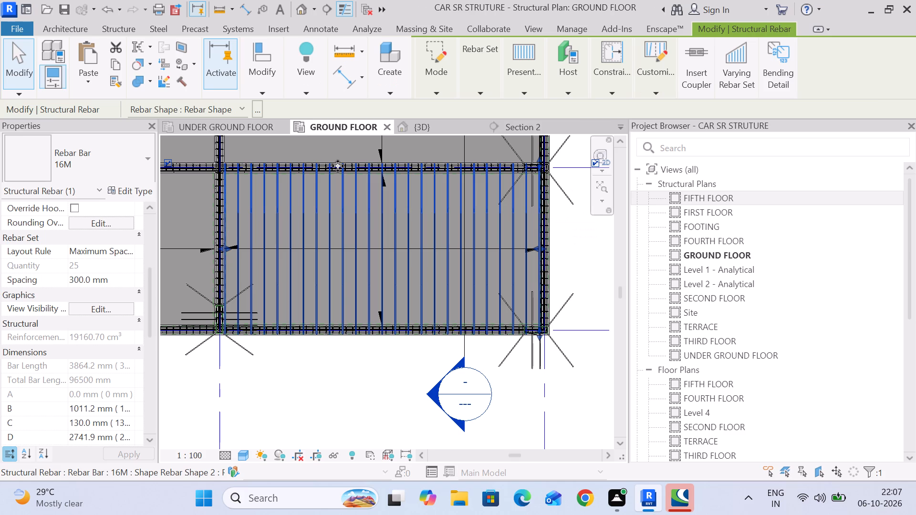
pyautogui.scroll(13, 219, 247)
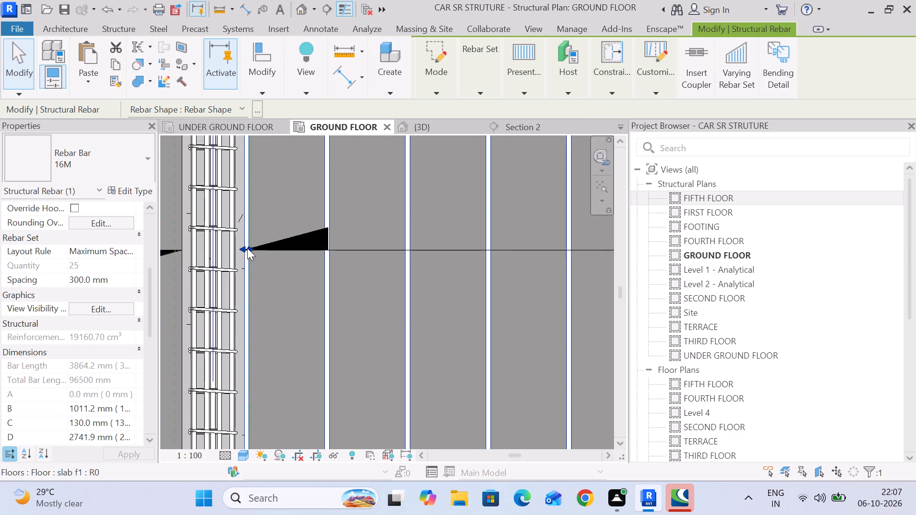
pyautogui.moveTo(247, 248); pyautogui.dragTo(286, 248)
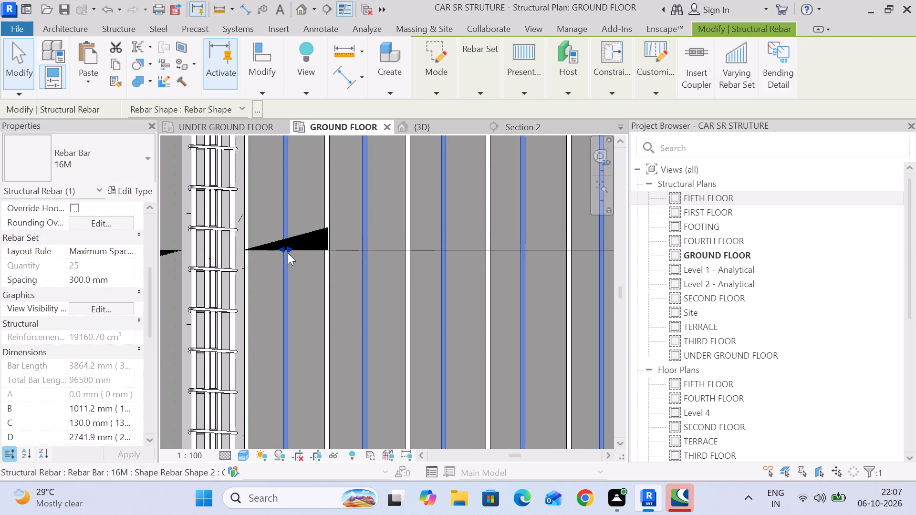
# Pull the mirrored set's grid D end inward to midway between the last two original bars and deselect the set.
pyautogui.scroll(-6, 288, 253)
pyautogui.scroll(-4, 369, 269)
pyautogui.moveTo(371, 270); pyautogui.dragTo(183, 227, button='middle')
pyautogui.moveTo(477, 226); pyautogui.dragTo(283, 220, button='middle')
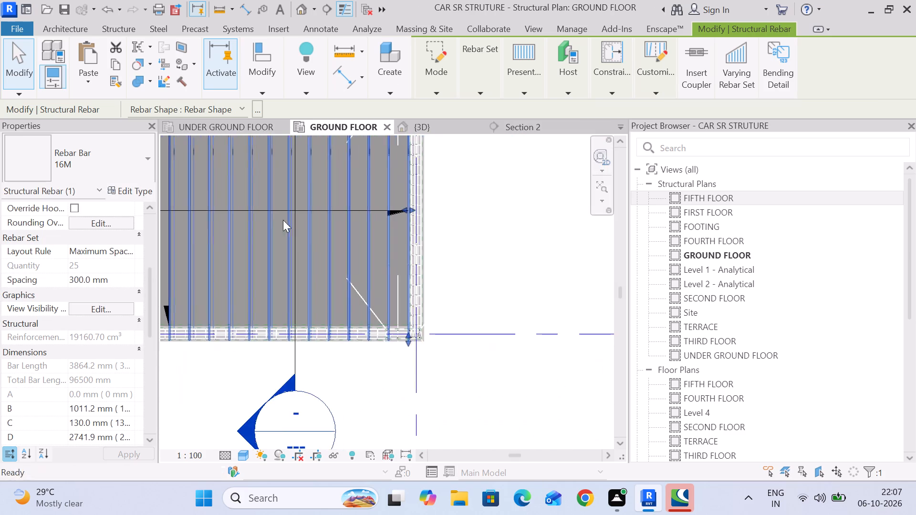
pyautogui.scroll(10, 397, 215)
pyautogui.moveTo(402, 199); pyautogui.dragTo(369, 201)
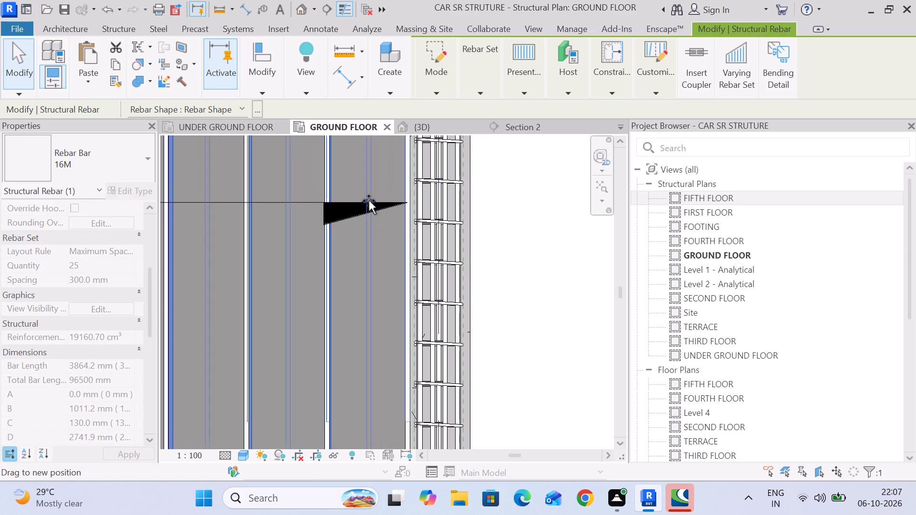
pyautogui.moveTo(369, 201); pyautogui.dragTo(371, 201)
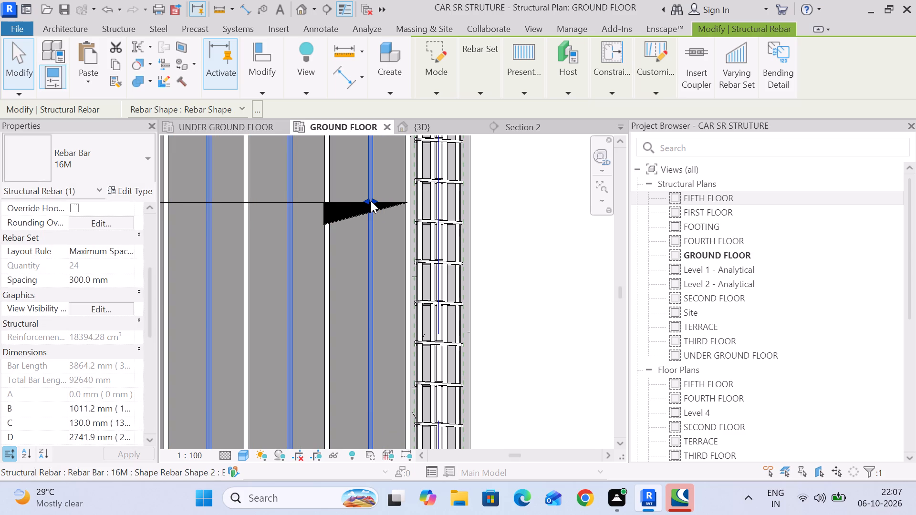
pyautogui.click(367, 201)
pyautogui.scroll(-1, 366, 203)
pyautogui.scroll(3, 366, 203)
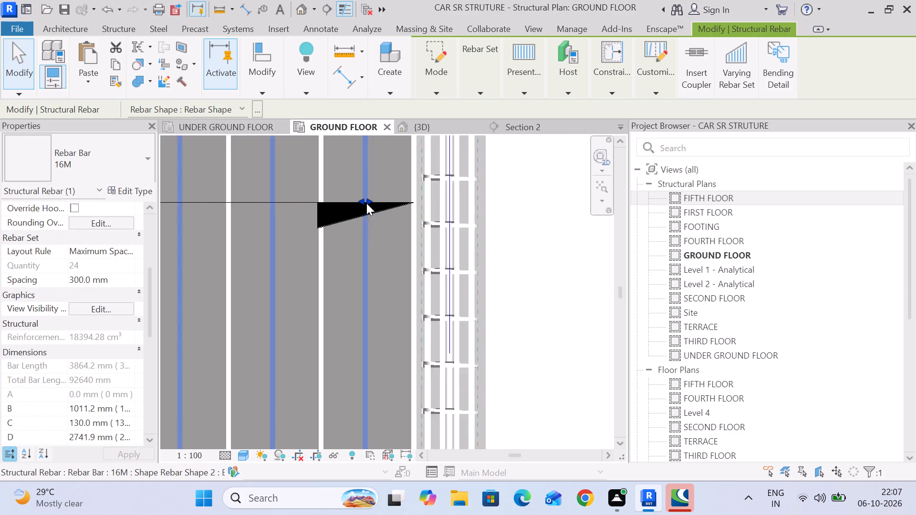
pyautogui.scroll(3, 366, 203)
pyautogui.click(366, 194)
pyautogui.scroll(-11, 369, 196)
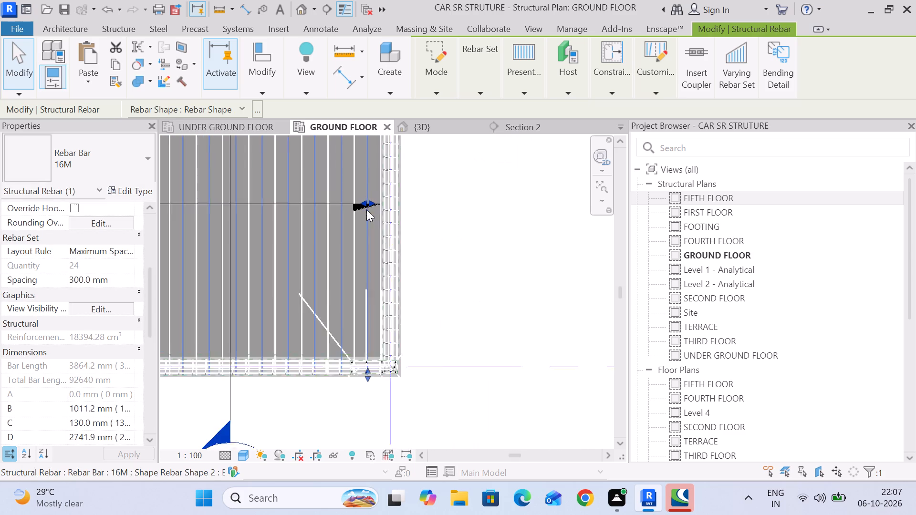
pyautogui.scroll(-9, 366, 209)
pyautogui.moveTo(395, 233); pyautogui.dragTo(541, 247, button='middle')
pyautogui.click(344, 389)
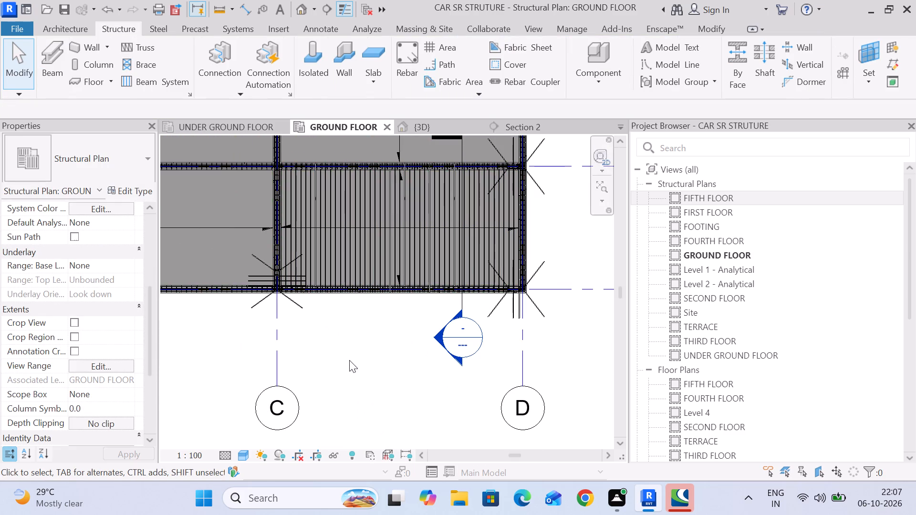
# Examine how the two cranked bar sets alternate across the C–D bay on the GROUND FLOOR plan.
pyautogui.scroll(6, 434, 247)
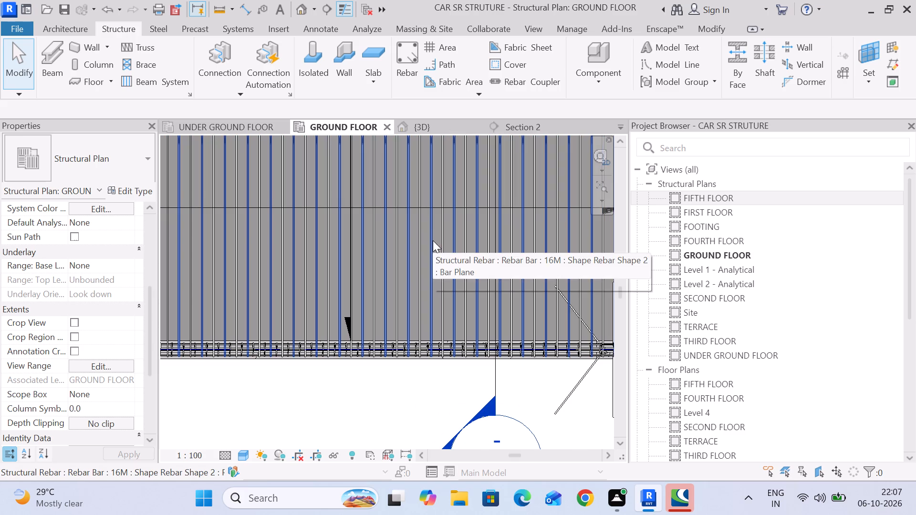
pyautogui.moveTo(442, 251); pyautogui.dragTo(477, 274, button='middle')
pyautogui.moveTo(353, 409); pyautogui.dragTo(436, 357, button='middle')
pyautogui.scroll(-5, 436, 357)
pyautogui.moveTo(429, 355); pyautogui.dragTo(418, 350, button='middle')
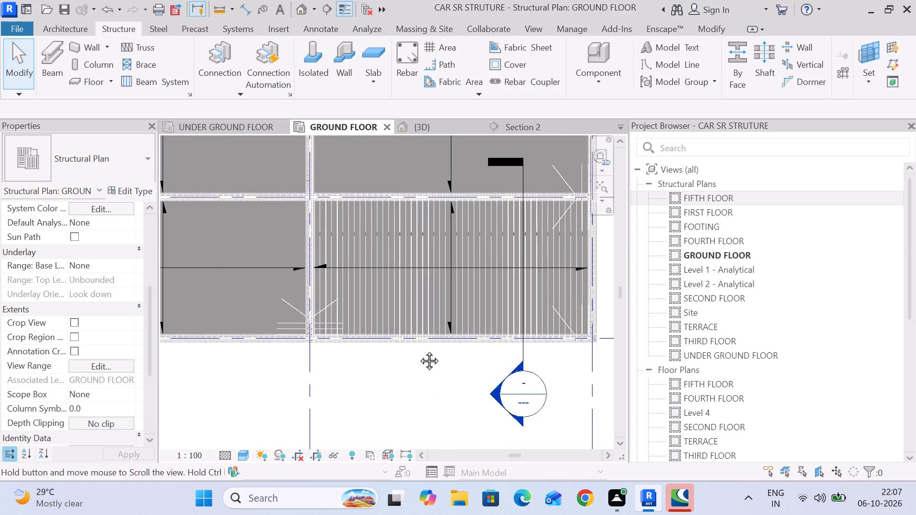
pyautogui.moveTo(418, 350); pyautogui.dragTo(370, 327, button='middle')
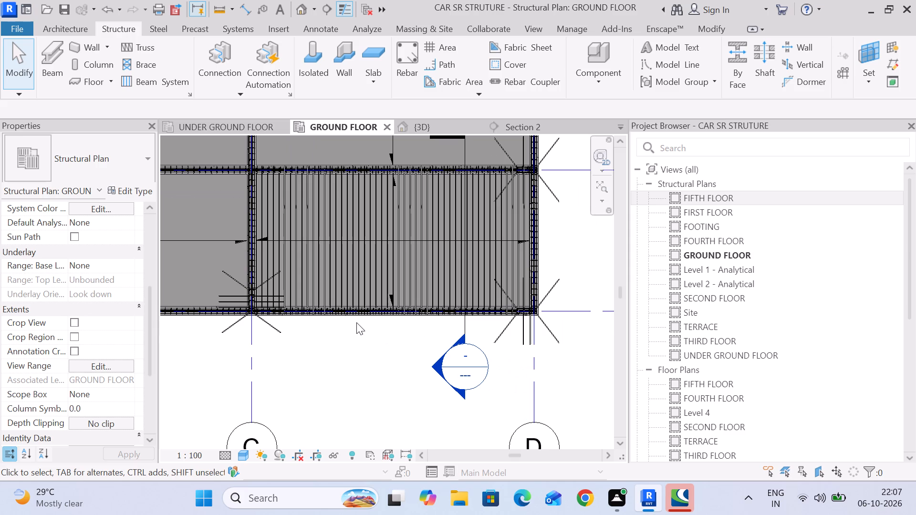
# Examine the alternating cranked bars on the GROUND FLOOR plan and their opposing profiles in Section 2.
pyautogui.scroll(3, 335, 328)
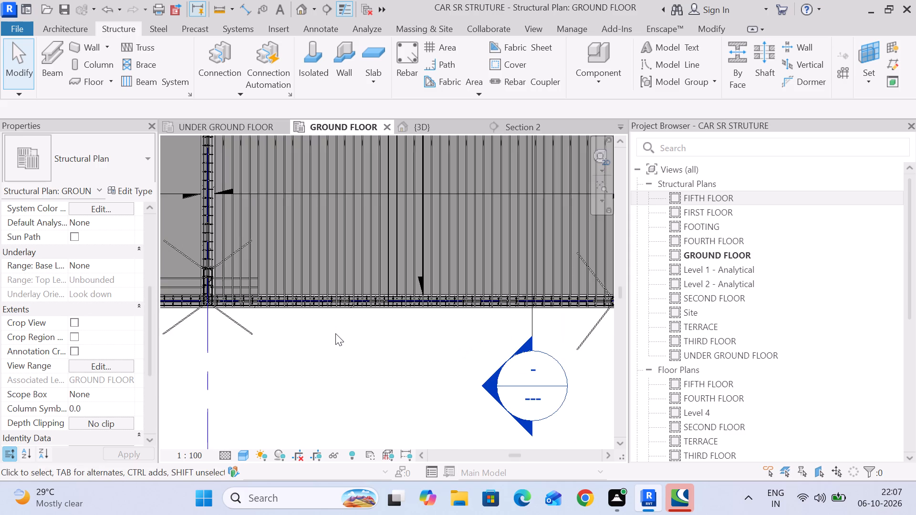
pyautogui.moveTo(333, 333); pyautogui.dragTo(354, 410, button='middle')
pyautogui.scroll(4, 262, 274)
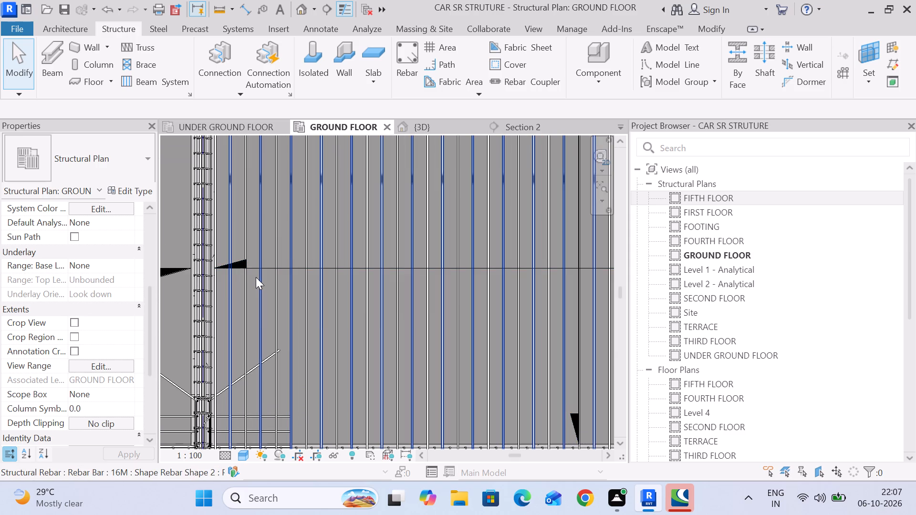
pyautogui.scroll(-1, 316, 219)
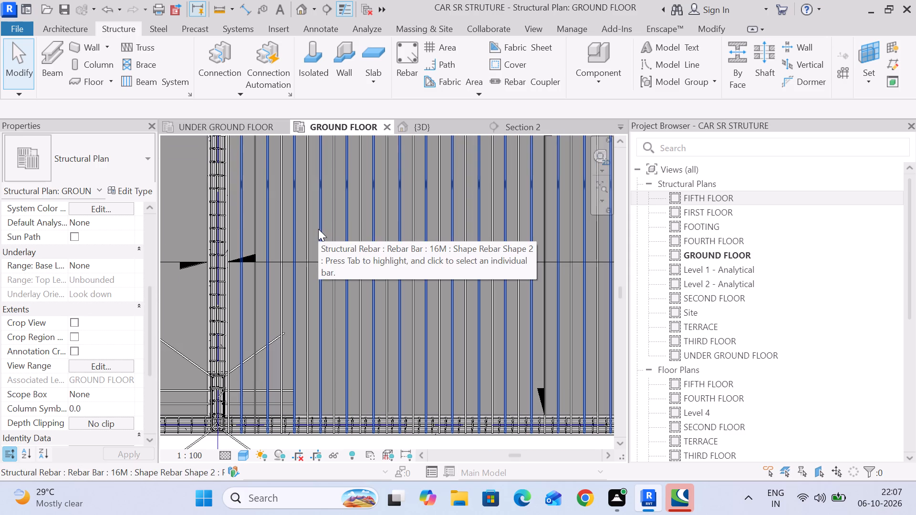
pyautogui.scroll(-3, 324, 231)
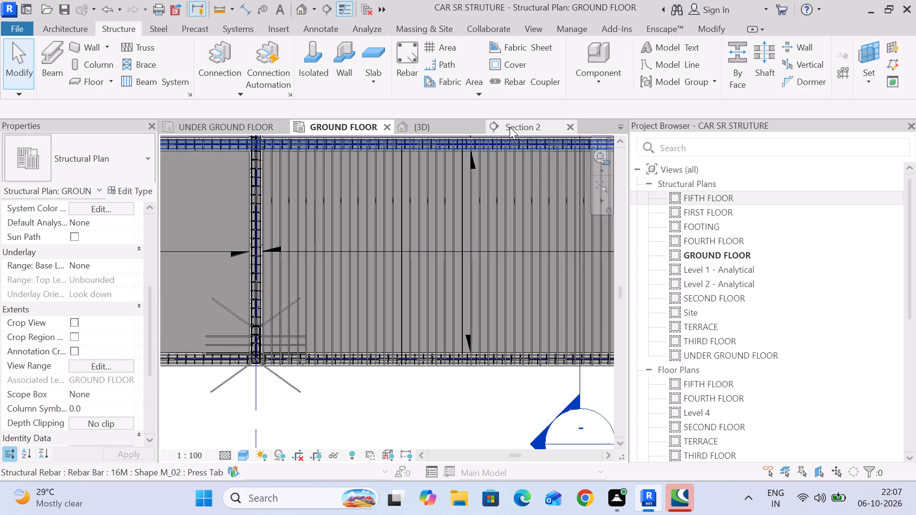
pyautogui.click(510, 127)
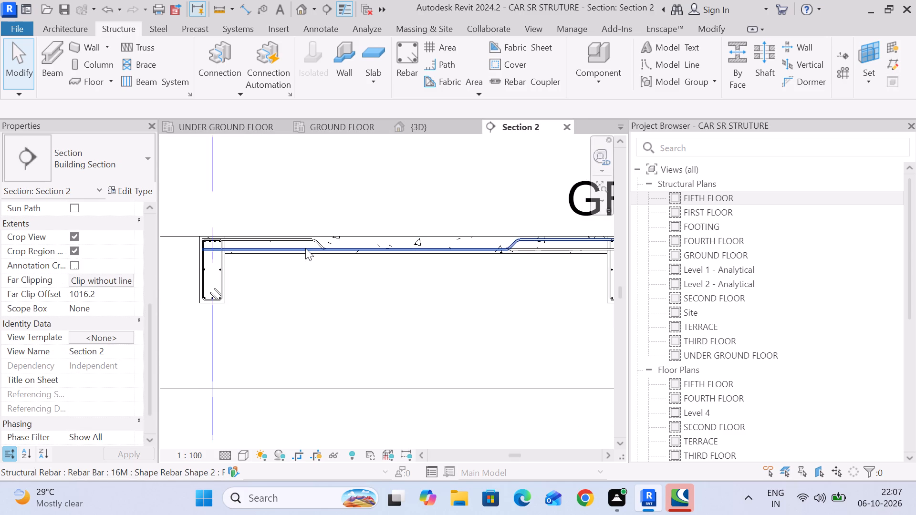
pyautogui.scroll(-4, 367, 153)
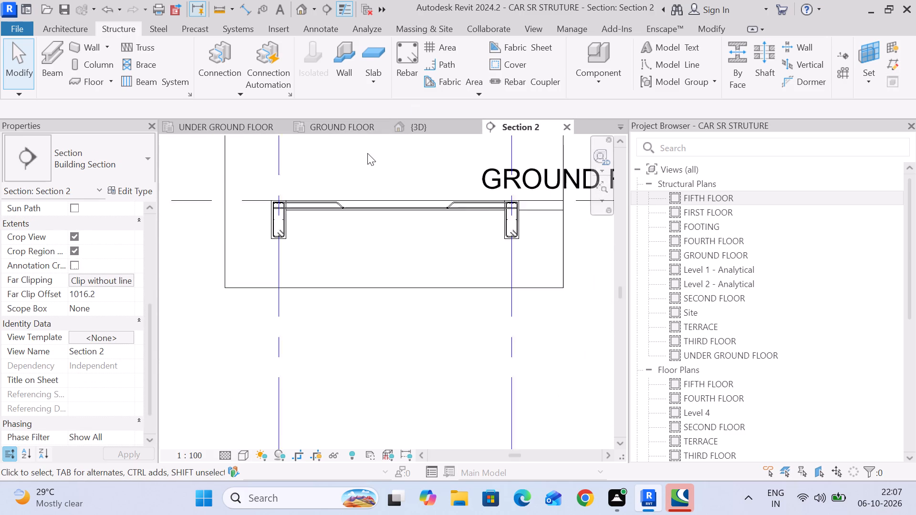
pyautogui.scroll(-1, 367, 153)
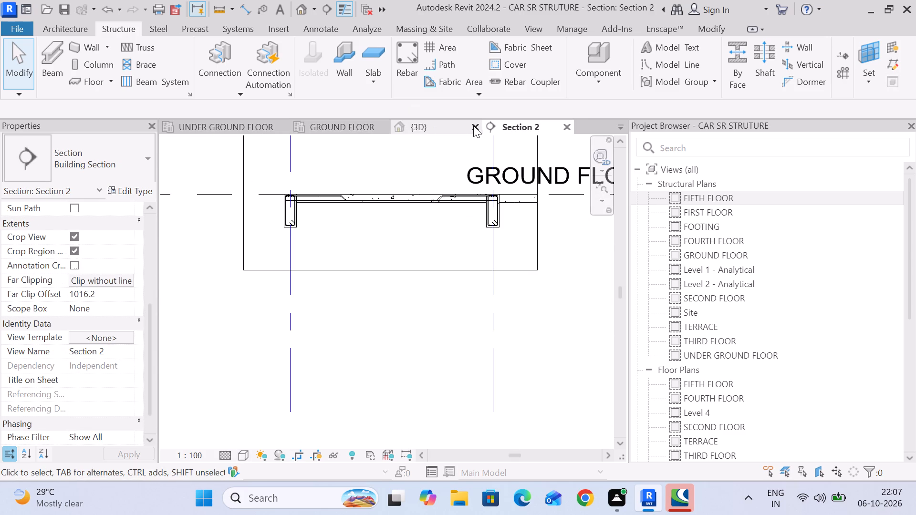
# Close the {3D} view.
pyautogui.click(474, 125)
# Draw a building section across the C–D bay between grids 3 and 1 on the GROUND FLOOR plan, and shorten its view depth.
pyautogui.click(351, 129)
pyautogui.scroll(-4, 373, 208)
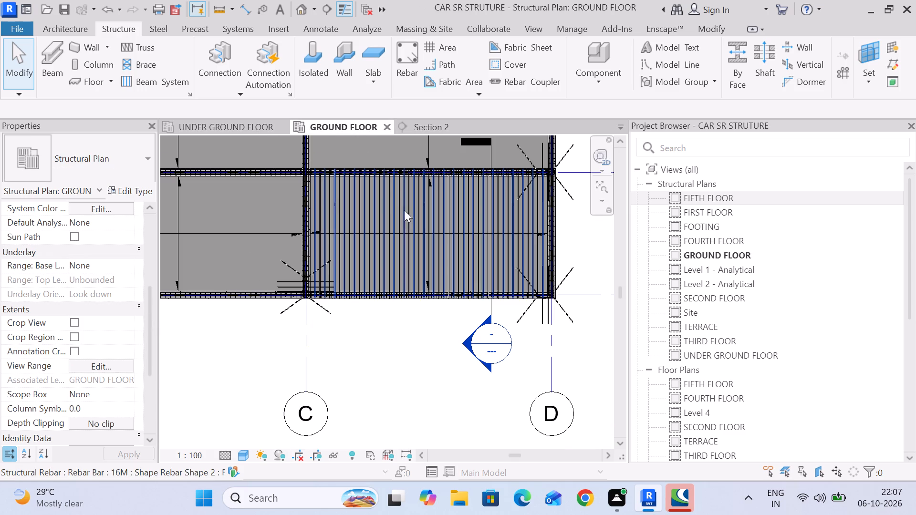
pyautogui.moveTo(422, 185); pyautogui.dragTo(343, 188, button='middle')
pyautogui.scroll(-5, 343, 188)
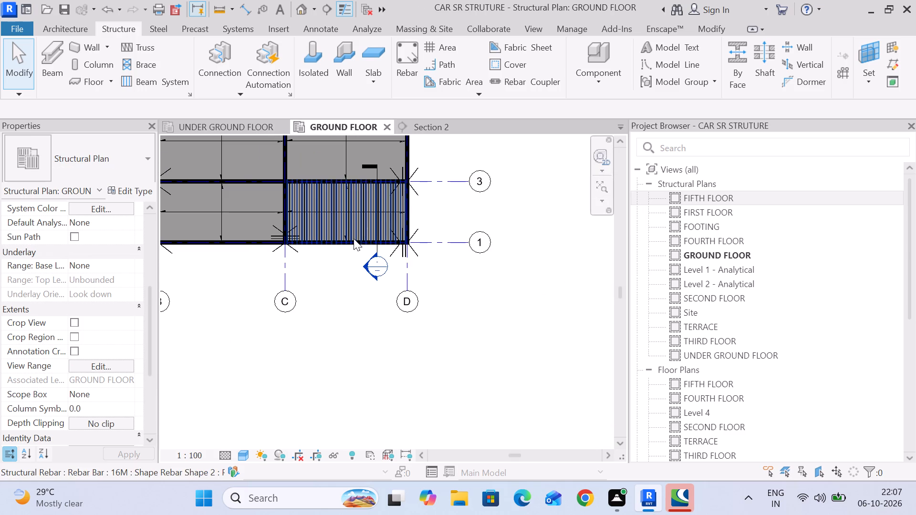
pyautogui.click(326, 6)
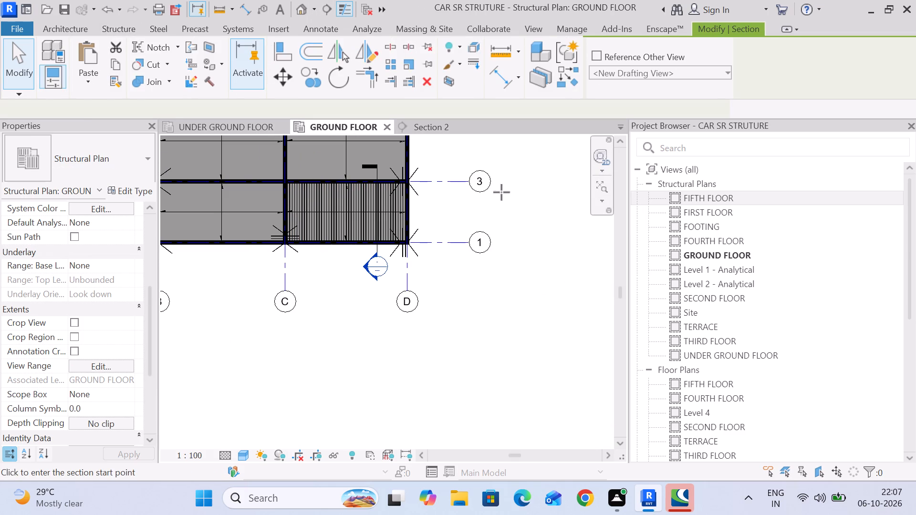
pyautogui.click(440, 198)
pyautogui.click(252, 191)
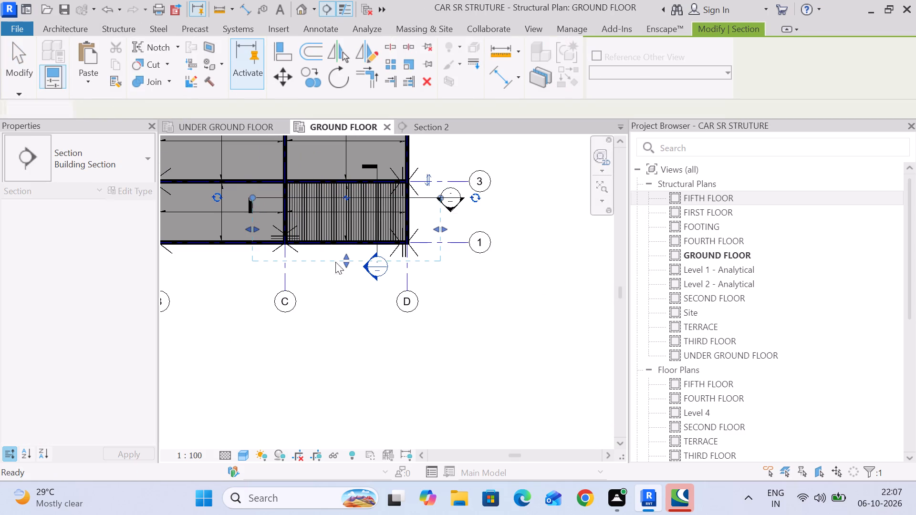
pyautogui.moveTo(346, 258); pyautogui.dragTo(354, 216)
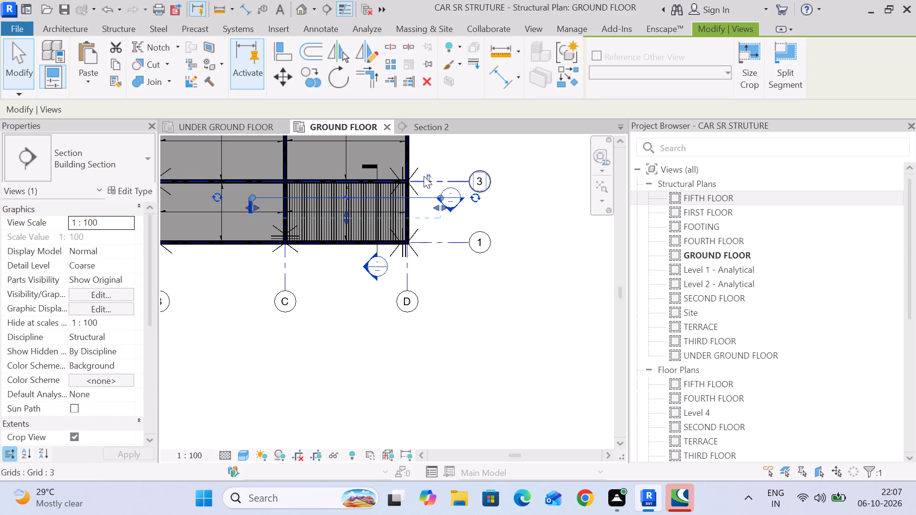
# Open the new section's view and set its detail level to Fine, with the grid D beam and slab bars in close view.
pyautogui.rightClick(461, 265)
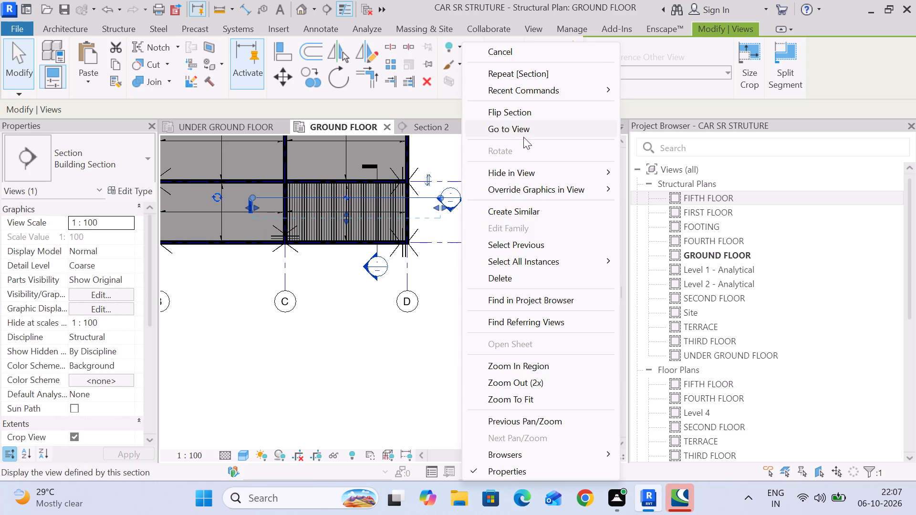
pyautogui.click(521, 133)
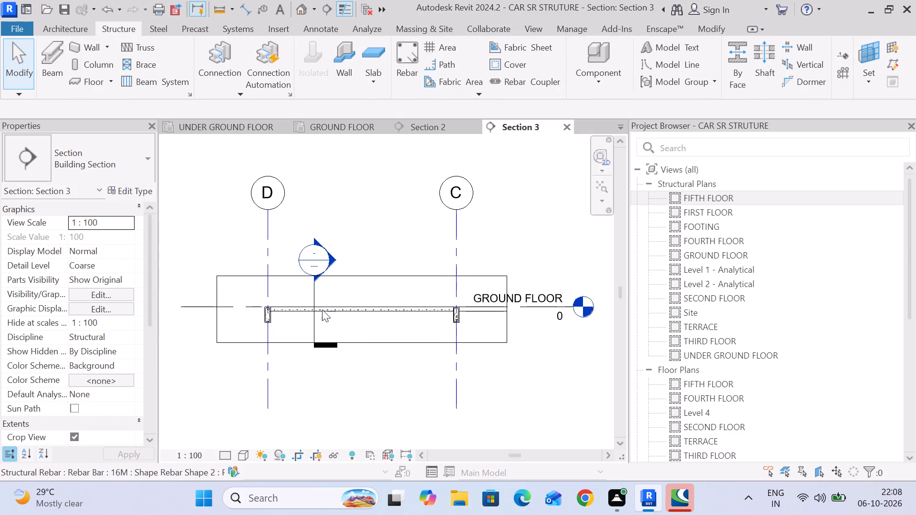
pyautogui.scroll(13, 301, 309)
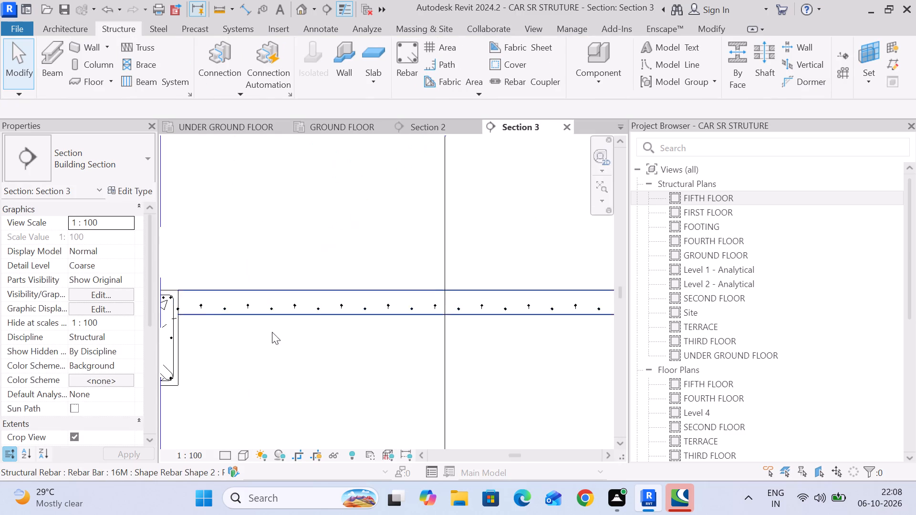
pyautogui.moveTo(286, 330); pyautogui.dragTo(384, 249, button='middle')
pyautogui.click(230, 455)
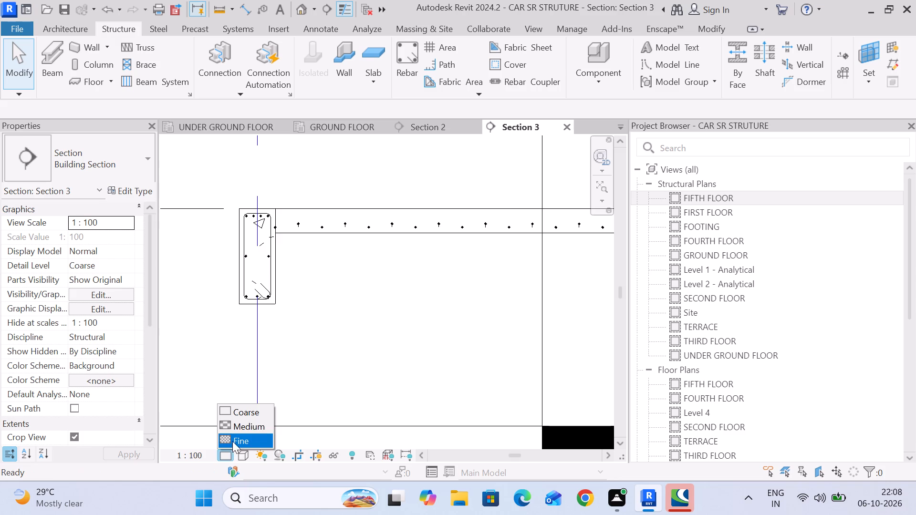
pyautogui.click(233, 441)
pyautogui.scroll(6, 292, 225)
pyautogui.moveTo(327, 253); pyautogui.dragTo(331, 220, button='middle')
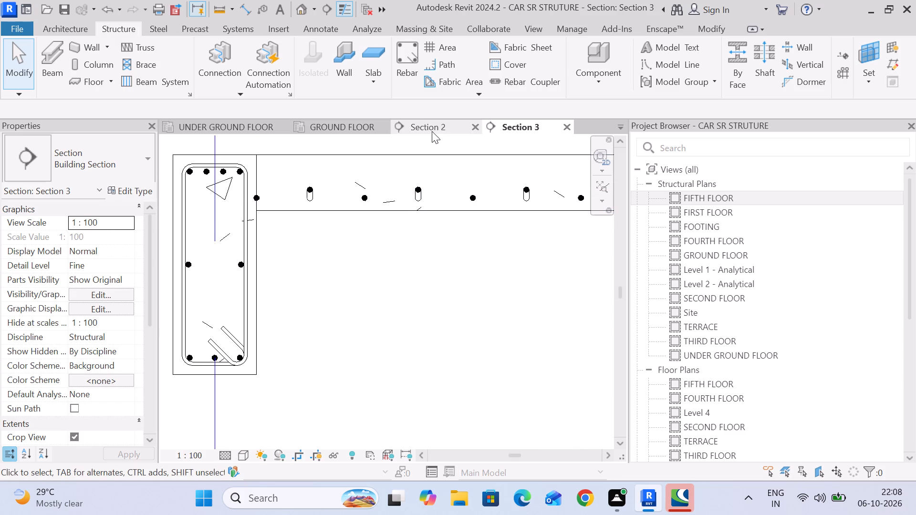
# Move the Section 3 line on the GROUND FLOOR plan to about midway between grids 3 and 1, and check the Section 3 view.
pyautogui.click(348, 125)
pyautogui.click(422, 199)
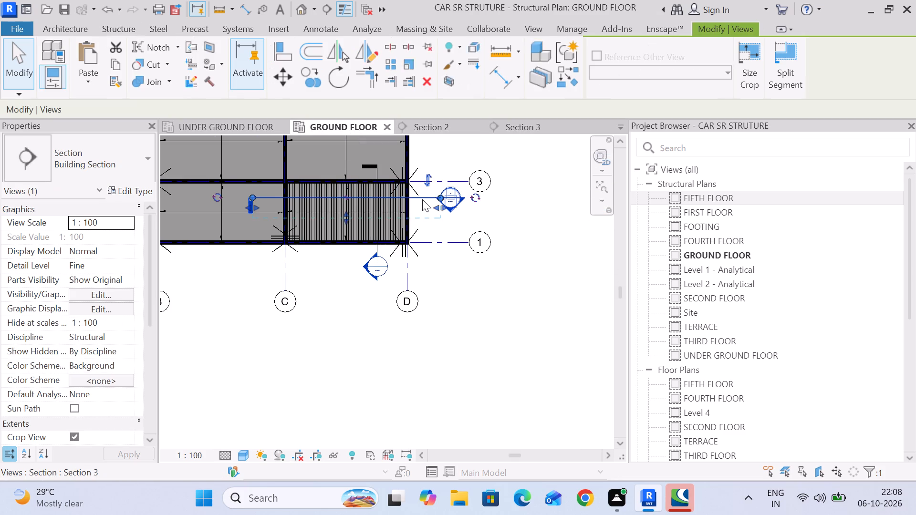
pyautogui.scroll(7, 422, 199)
pyautogui.moveTo(422, 193); pyautogui.dragTo(429, 225)
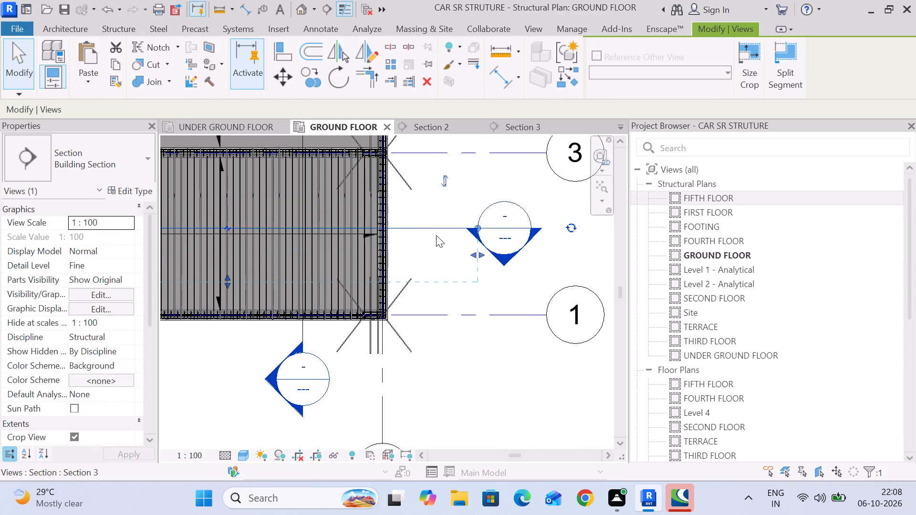
pyautogui.scroll(-4, 436, 236)
pyautogui.moveTo(436, 237); pyautogui.dragTo(503, 209, button='middle')
pyautogui.click(510, 130)
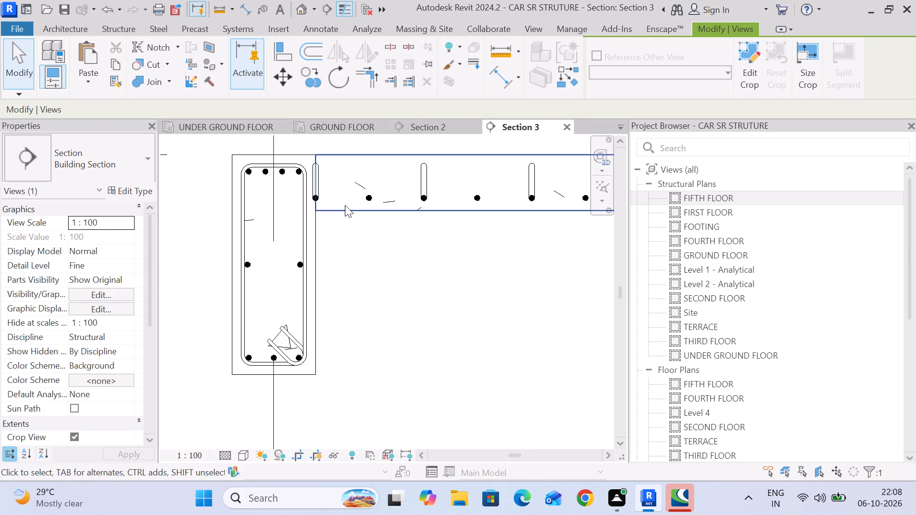
# Reduce Section 3's view depth on the GROUND FLOOR plan so its far clip lies closer to the section line.
pyautogui.click(427, 125)
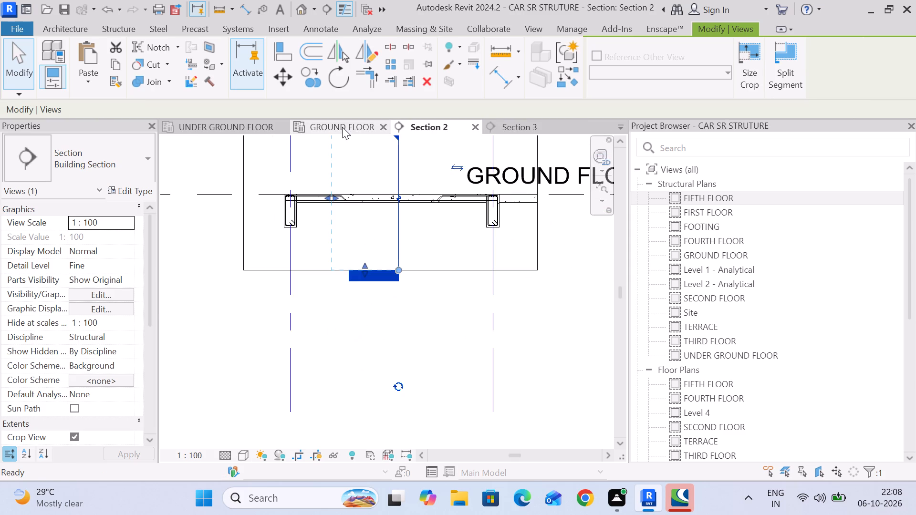
pyautogui.click(342, 127)
pyautogui.scroll(6, 394, 206)
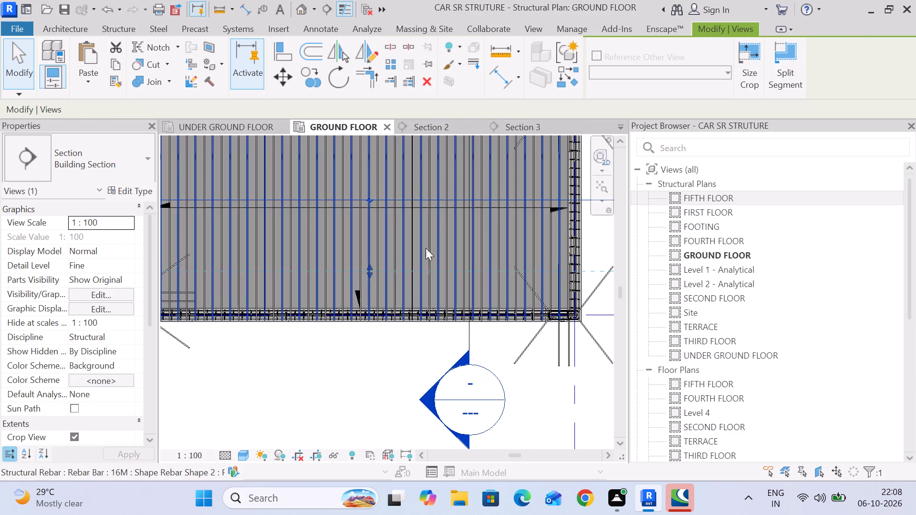
pyautogui.scroll(-3, 432, 248)
pyautogui.moveTo(391, 263); pyautogui.dragTo(391, 252)
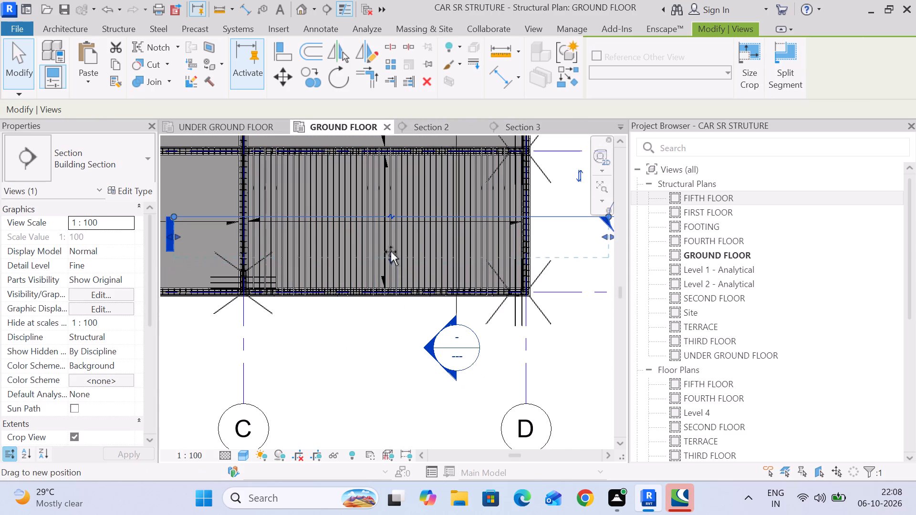
pyautogui.moveTo(391, 252); pyautogui.dragTo(394, 236)
pyautogui.click(394, 330)
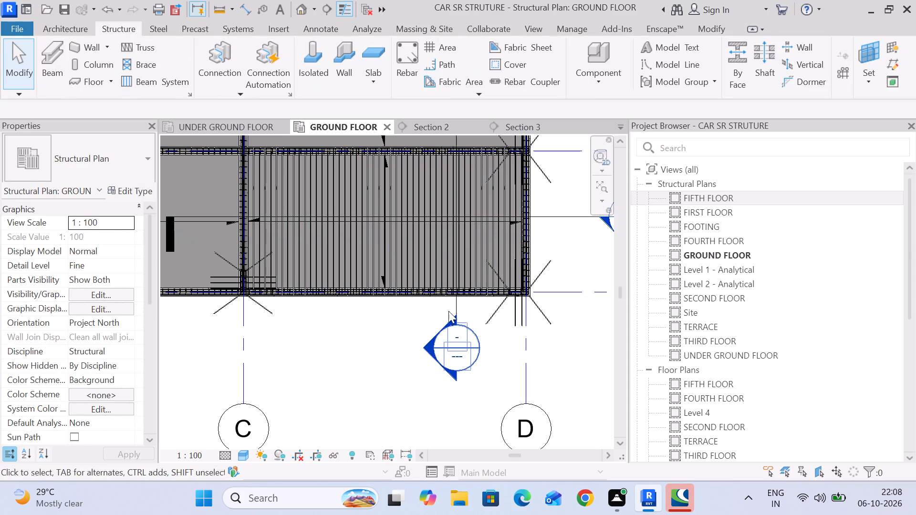
# Move the Section 2 line on the GROUND FLOOR plan to about midway between grids C and D.
pyautogui.click(455, 305)
pyautogui.moveTo(420, 220); pyautogui.dragTo(448, 222)
pyautogui.moveTo(457, 306); pyautogui.dragTo(384, 307)
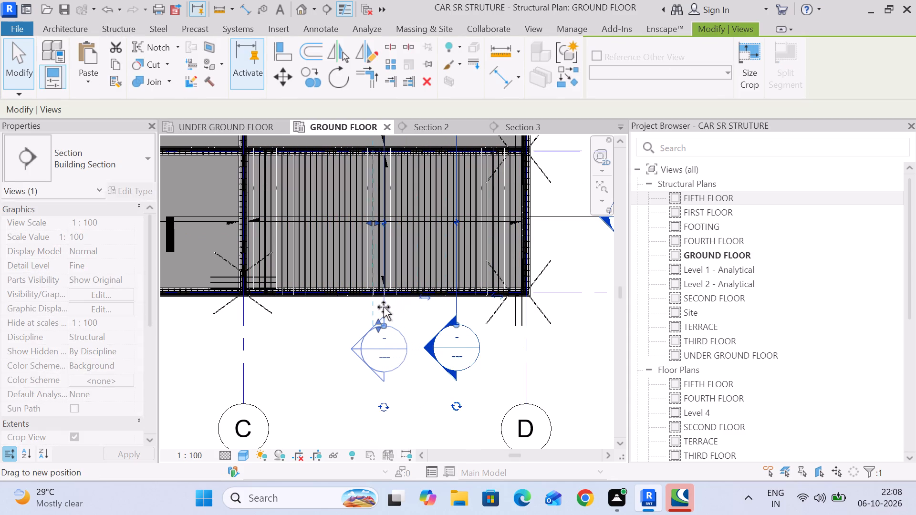
pyautogui.moveTo(384, 307); pyautogui.dragTo(387, 308)
pyautogui.click(448, 370)
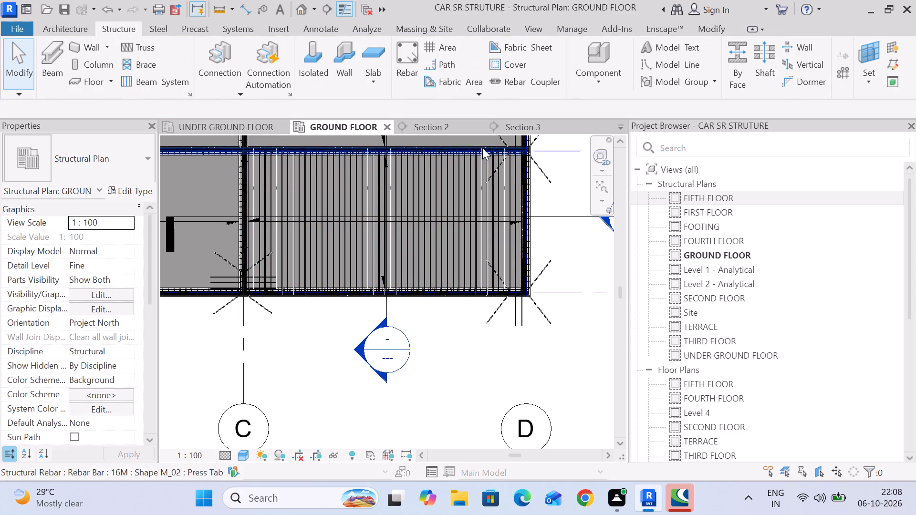
# Examine the slab bars beside the grid D beam in Section 3, selecting the cranked set that starts at the beam face.
pyautogui.click(437, 126)
pyautogui.click(514, 129)
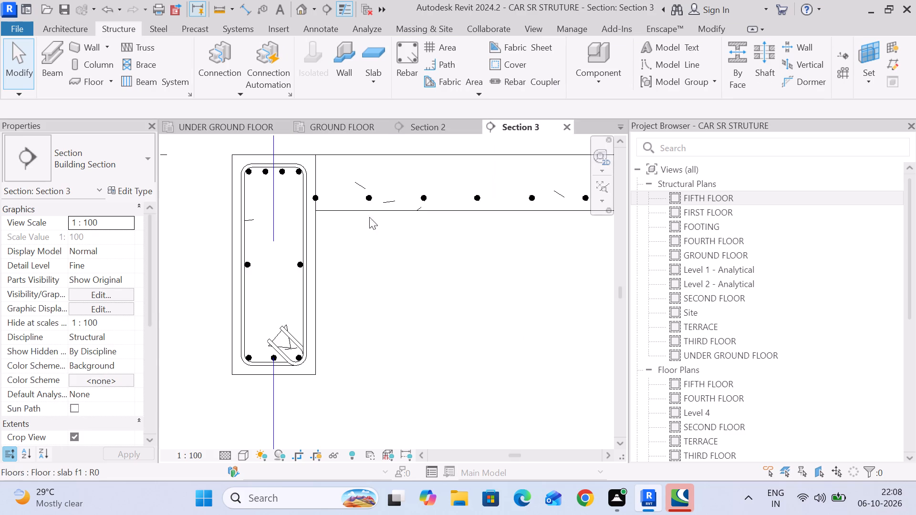
pyautogui.scroll(8, 332, 200)
pyautogui.scroll(-5, 274, 192)
pyautogui.moveTo(310, 205); pyautogui.dragTo(298, 266, button='middle')
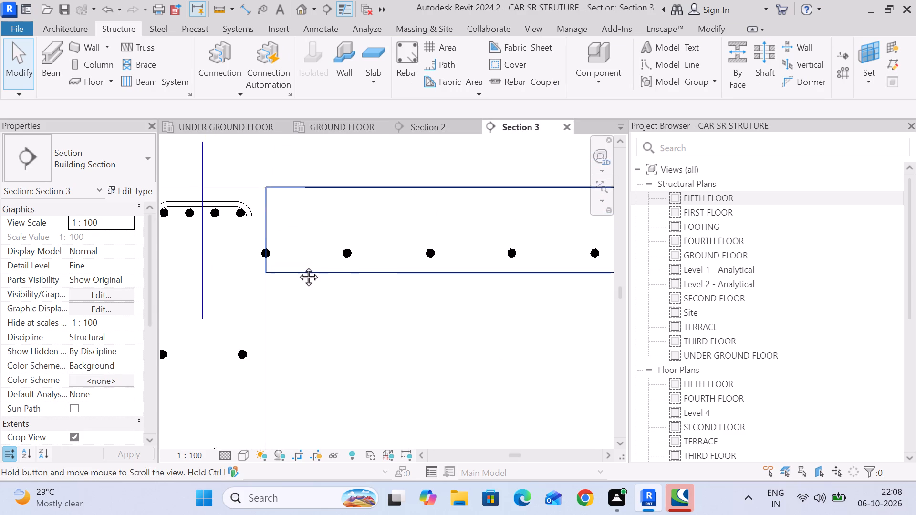
pyautogui.moveTo(298, 266); pyautogui.dragTo(298, 273, button='middle')
pyautogui.scroll(-3, 298, 273)
pyautogui.moveTo(297, 273); pyautogui.dragTo(278, 259, button='middle')
pyautogui.scroll(11, 248, 253)
pyautogui.click(274, 254)
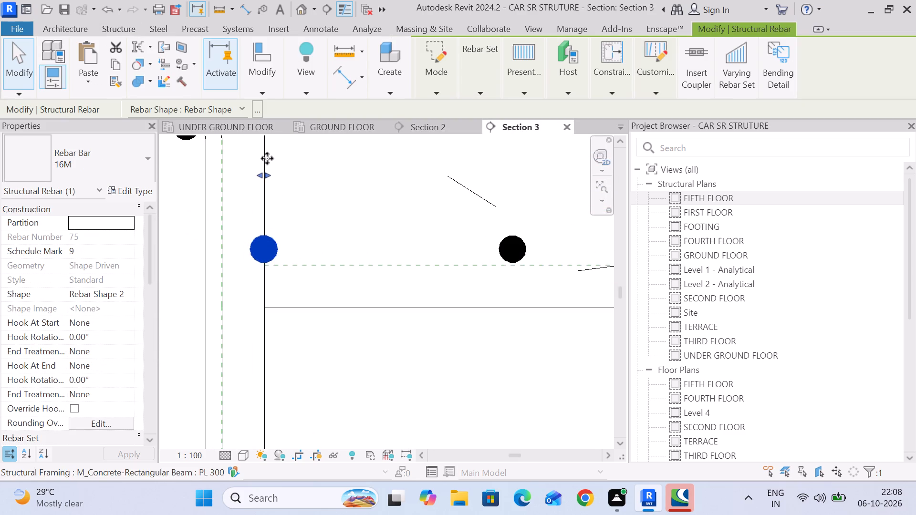
pyautogui.scroll(-10, 319, 218)
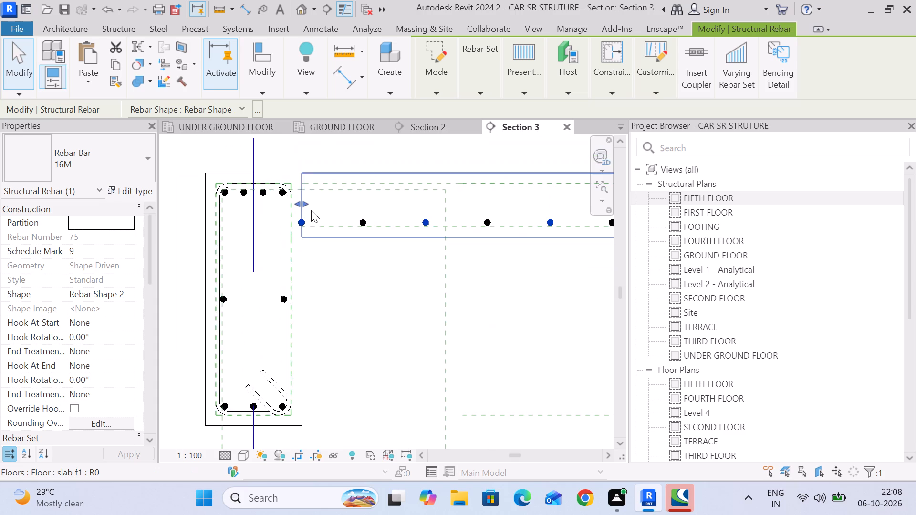
pyautogui.moveTo(393, 270); pyautogui.dragTo(302, 269, button='middle')
pyautogui.scroll(6, 268, 229)
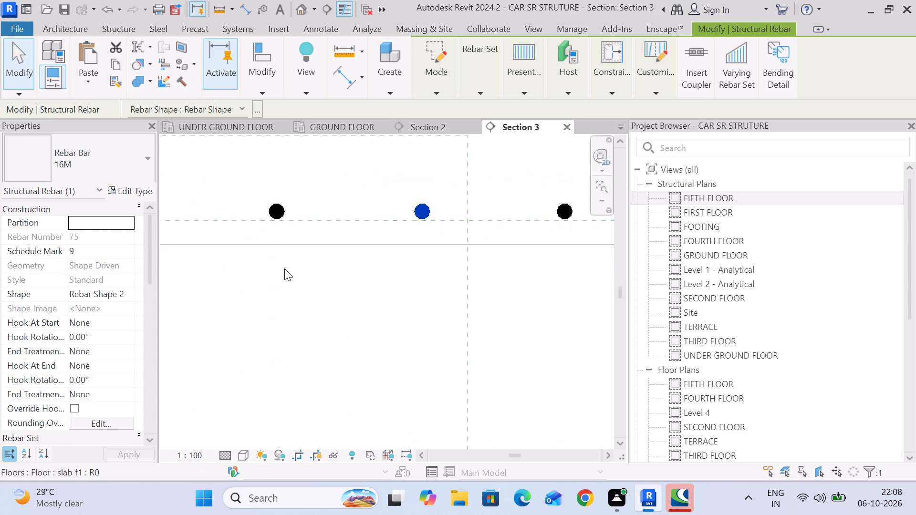
pyautogui.moveTo(309, 306); pyautogui.dragTo(437, 309, button='middle')
pyautogui.scroll(-3, 437, 309)
pyautogui.click(466, 339)
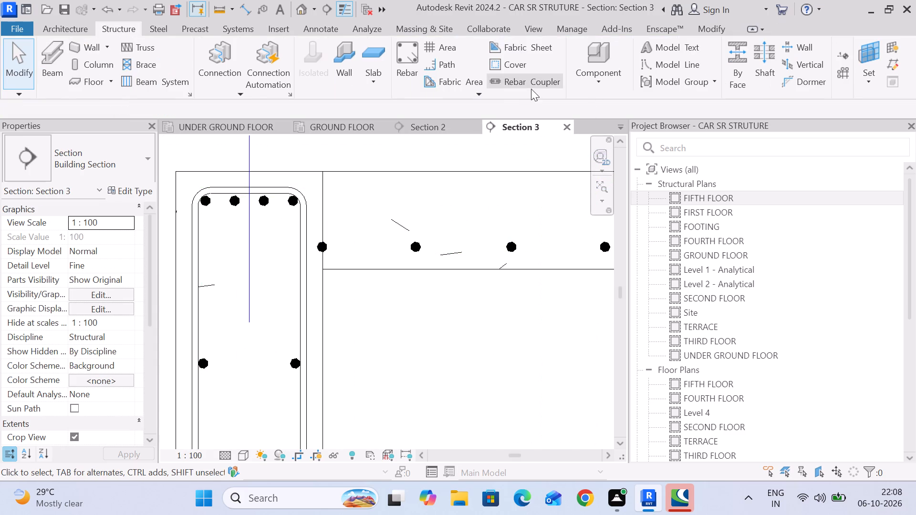
# Add an aligned dimension in Section 3 between the slab bar at the grid D beam face and the neighbouring bar.
pyautogui.click(696, 27)
pyautogui.click(506, 82)
pyautogui.scroll(4, 339, 232)
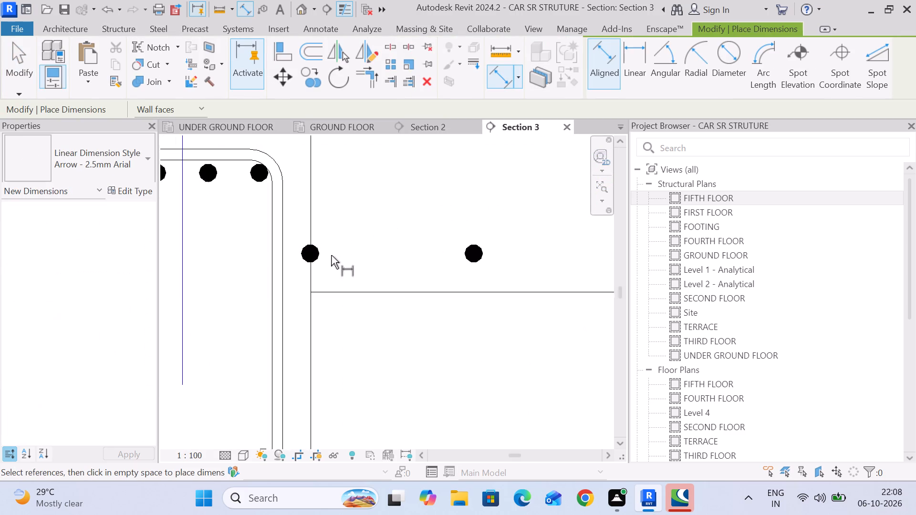
pyautogui.scroll(1, 331, 255)
pyautogui.click(306, 253)
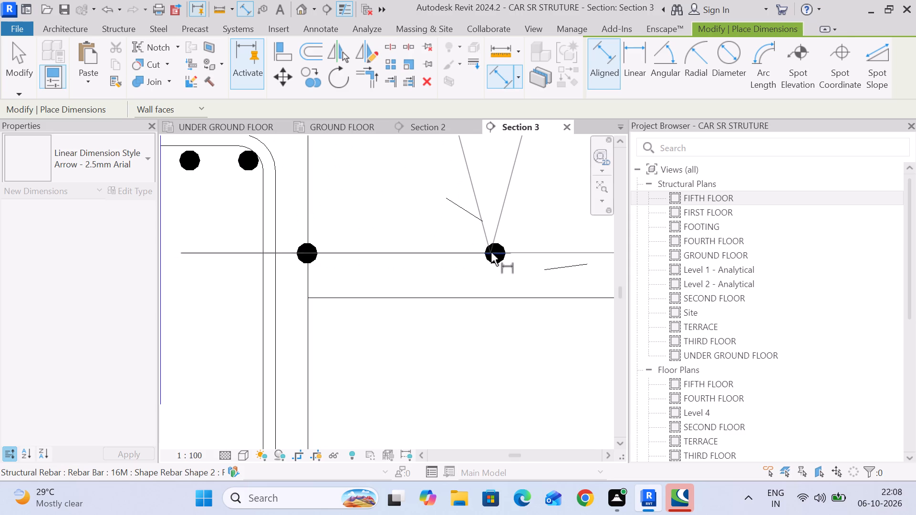
pyautogui.press('Escape')
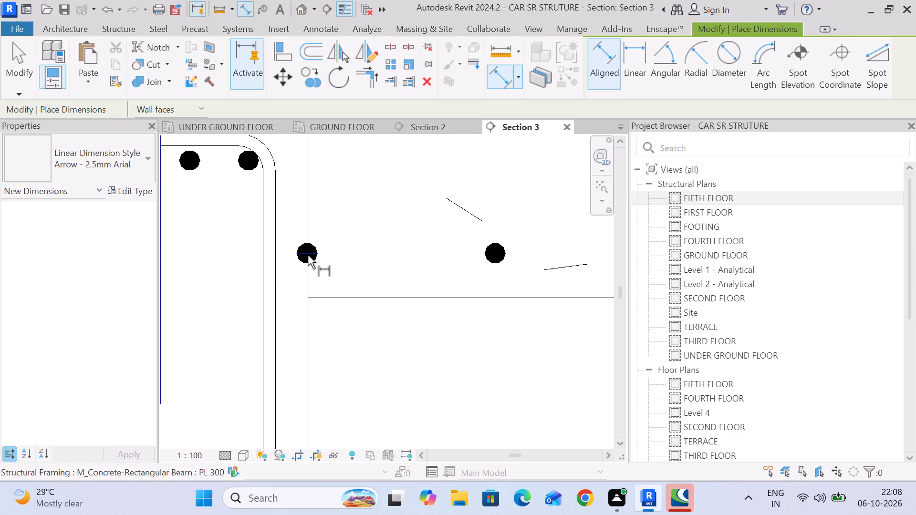
pyautogui.scroll(8, 307, 254)
pyautogui.click(309, 200)
pyautogui.scroll(-5, 439, 248)
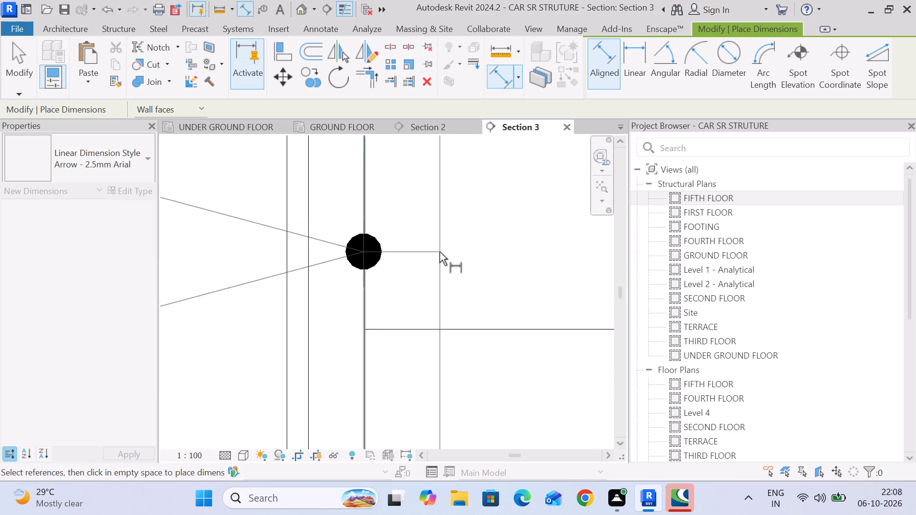
pyautogui.moveTo(437, 252); pyautogui.dragTo(314, 240, button='middle')
pyautogui.click(538, 237)
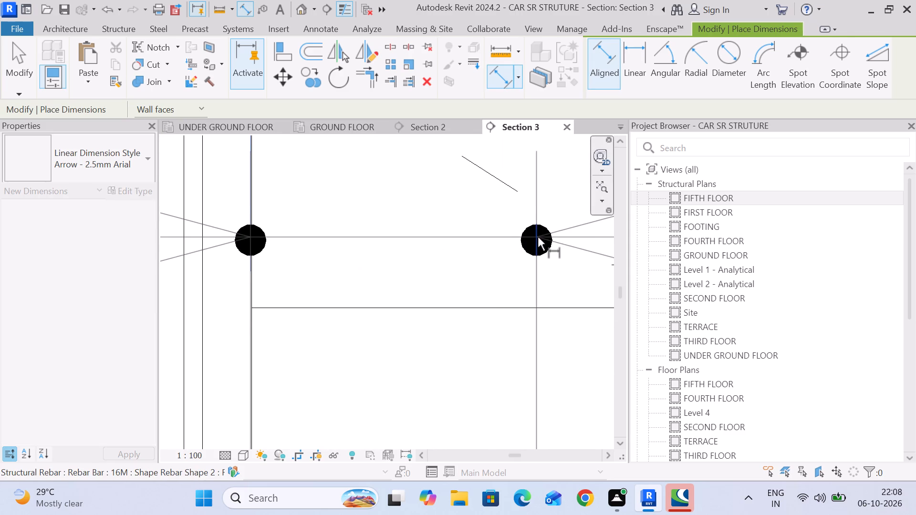
pyautogui.scroll(-4, 496, 210)
pyautogui.moveTo(496, 214); pyautogui.dragTo(499, 311, button='middle')
pyautogui.click(440, 262)
pyautogui.scroll(-4, 442, 265)
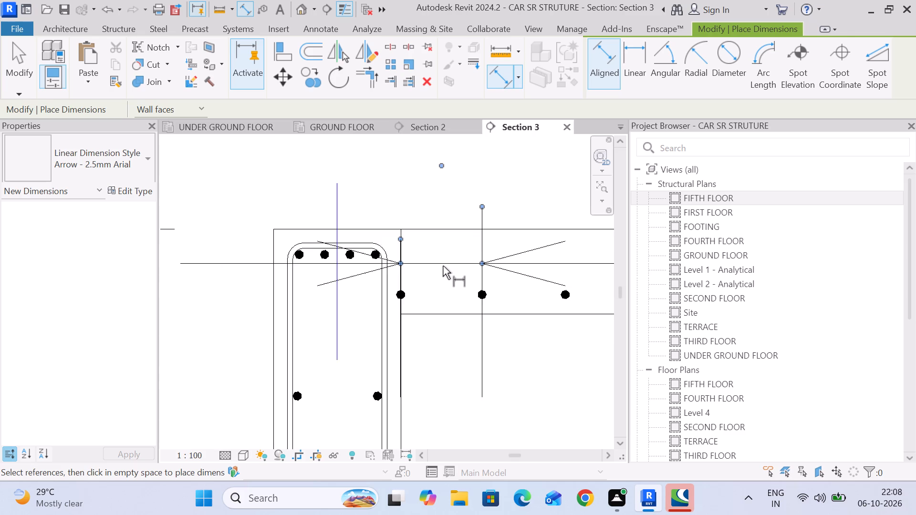
pyautogui.scroll(-10, 443, 266)
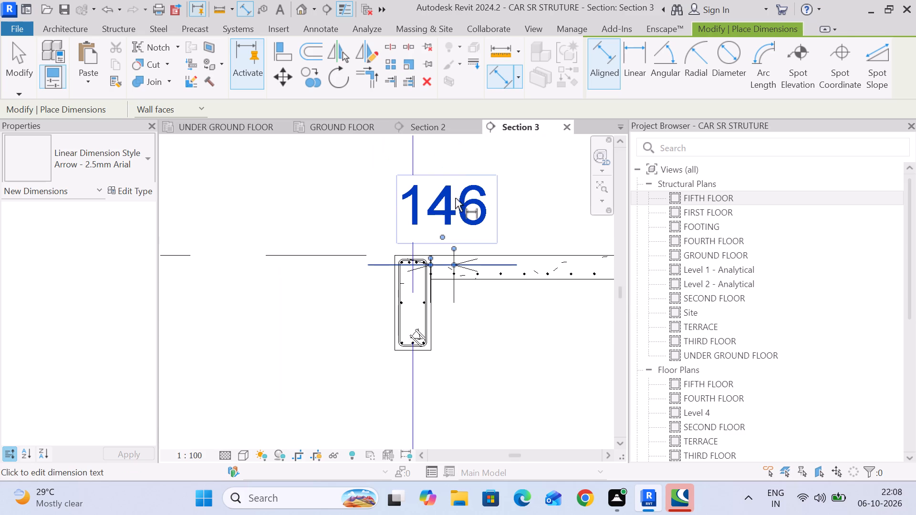
pyautogui.press('Escape')
pyautogui.moveTo(455, 197); pyautogui.dragTo(460, 194)
pyautogui.press('Escape')
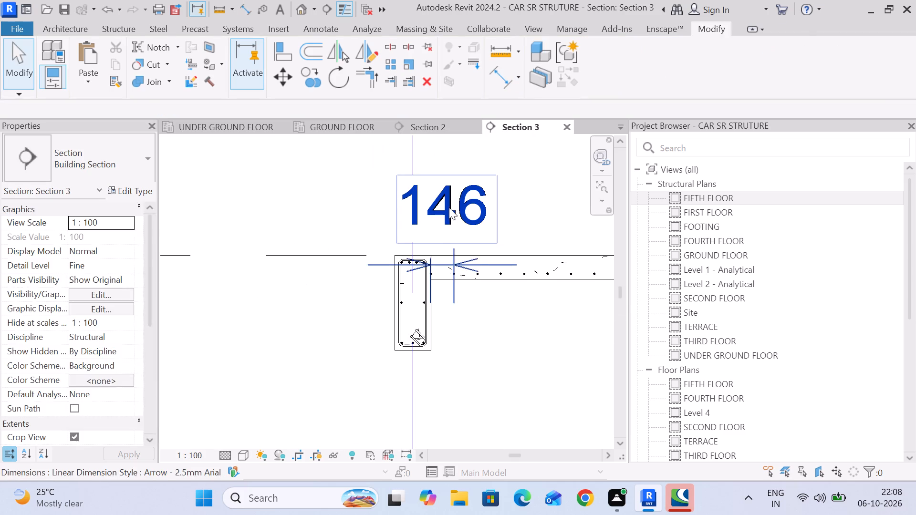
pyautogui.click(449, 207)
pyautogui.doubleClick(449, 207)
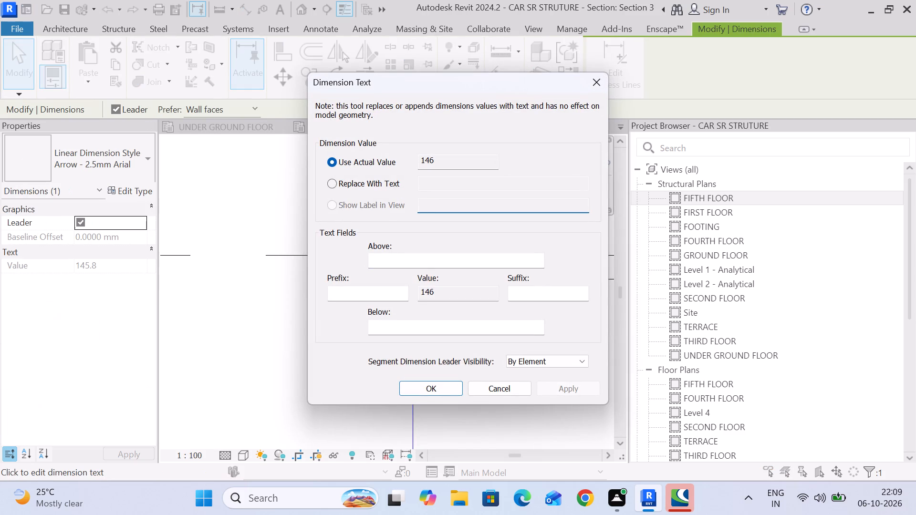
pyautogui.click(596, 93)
# Move the second cranked 16M set so its first bar is 150 mm from the bar at the grid D beam face.
pyautogui.scroll(12, 470, 286)
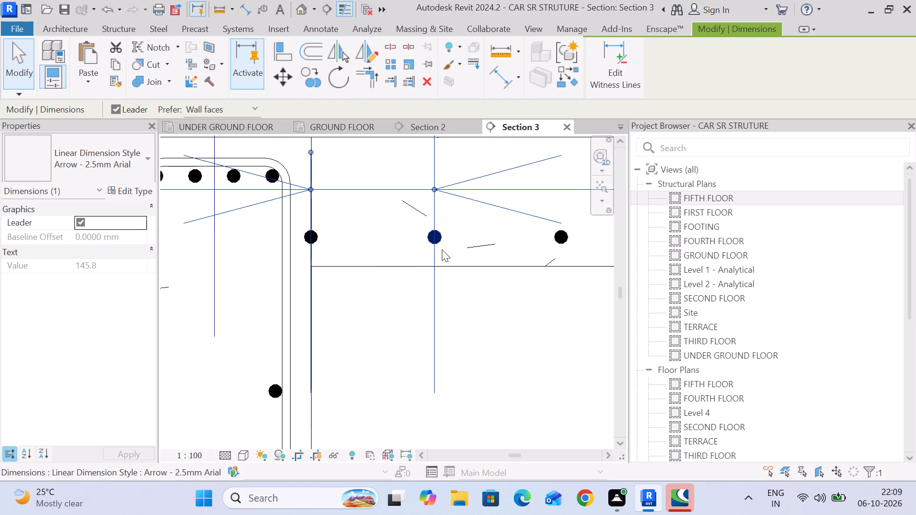
pyautogui.press('Escape')
pyautogui.click(441, 242)
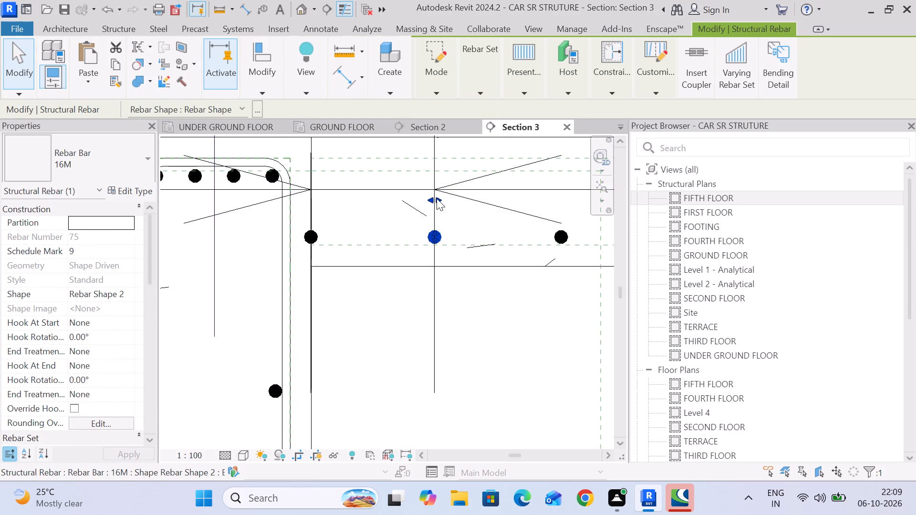
pyautogui.scroll(-3, 444, 208)
pyautogui.moveTo(444, 214); pyautogui.dragTo(444, 335, button='middle')
pyautogui.click(400, 210)
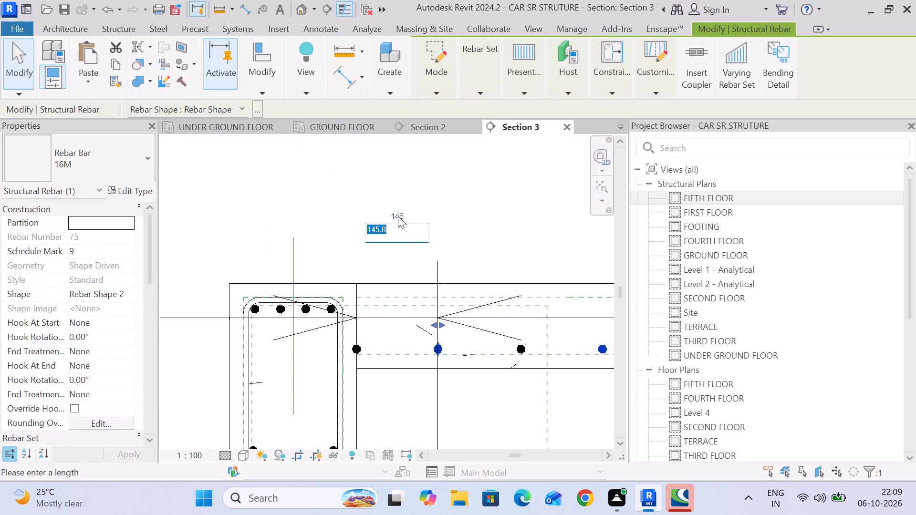
pyautogui.press('1')
pyautogui.press('5')
pyautogui.press('0')
pyautogui.press('Return')
pyautogui.scroll(-4, 429, 288)
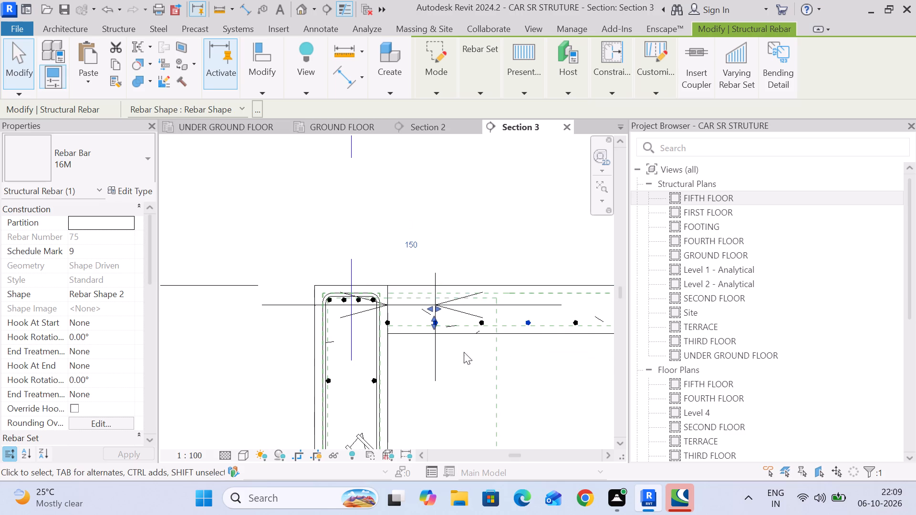
pyautogui.scroll(5, 467, 352)
pyautogui.middleClick(473, 365)
pyautogui.click(469, 349)
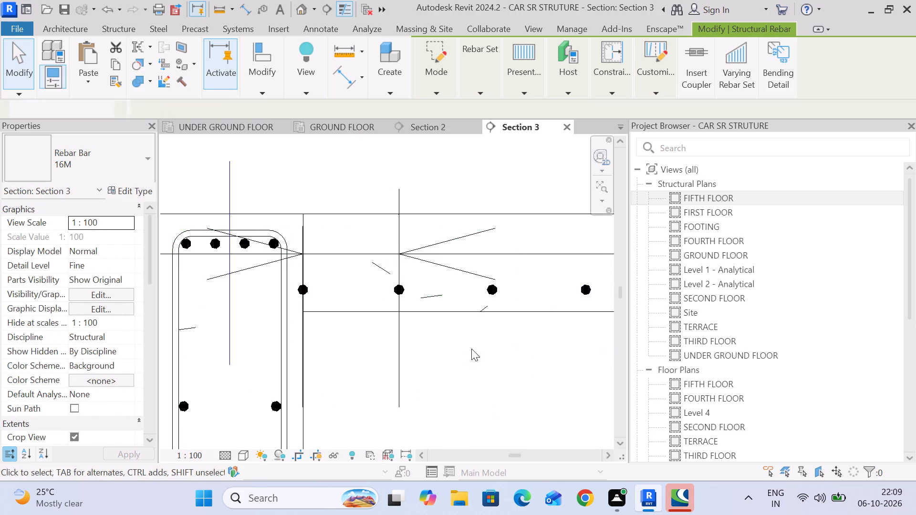
# Add an aligned dimension between the last two slab bars beside the beam at the opposite end of the slab in Section 3.
pyautogui.scroll(-4, 471, 349)
pyautogui.moveTo(471, 349); pyautogui.dragTo(433, 334, button='middle')
pyautogui.scroll(-11, 423, 330)
pyautogui.moveTo(514, 346); pyautogui.dragTo(502, 340, button='middle')
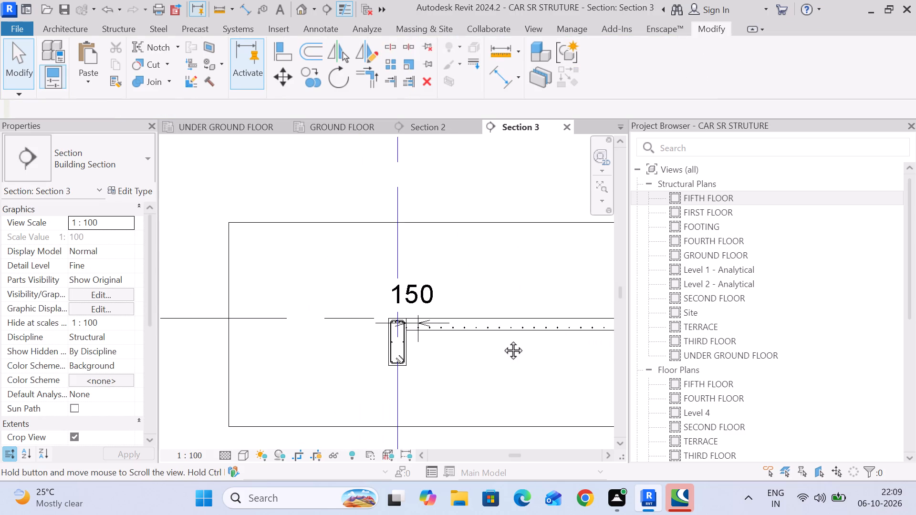
pyautogui.moveTo(502, 340); pyautogui.dragTo(407, 310, button='middle')
pyautogui.scroll(-6, 406, 310)
pyautogui.moveTo(551, 326); pyautogui.dragTo(356, 300, button='middle')
pyautogui.scroll(6, 445, 280)
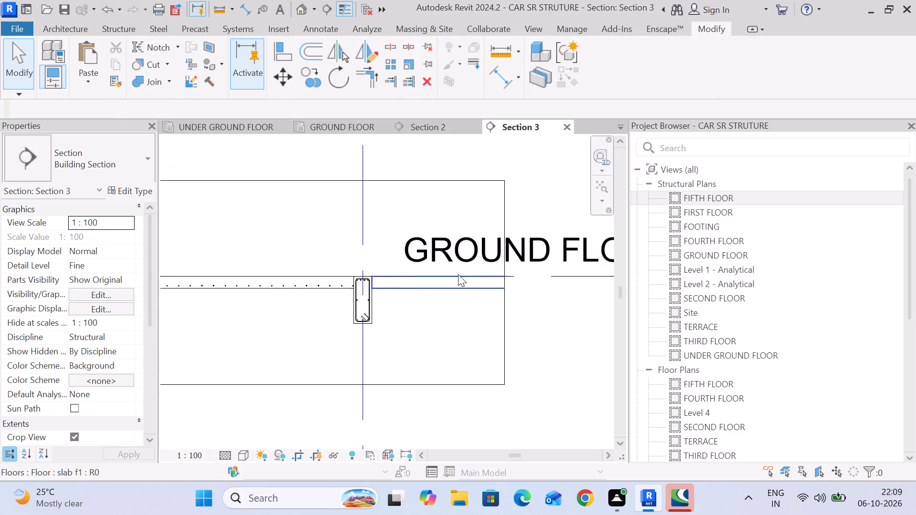
pyautogui.scroll(5, 418, 284)
pyautogui.scroll(13, 264, 290)
pyautogui.moveTo(352, 304); pyautogui.dragTo(465, 284, button='middle')
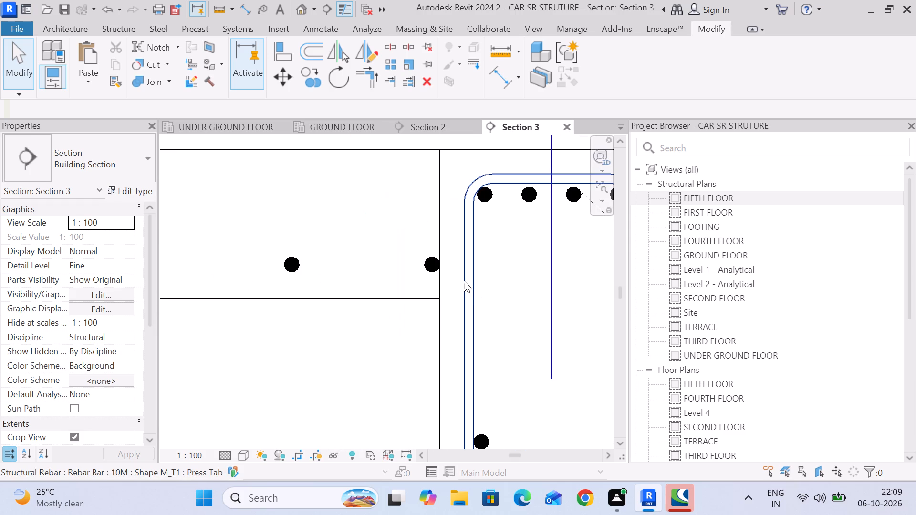
pyautogui.scroll(1, 397, 284)
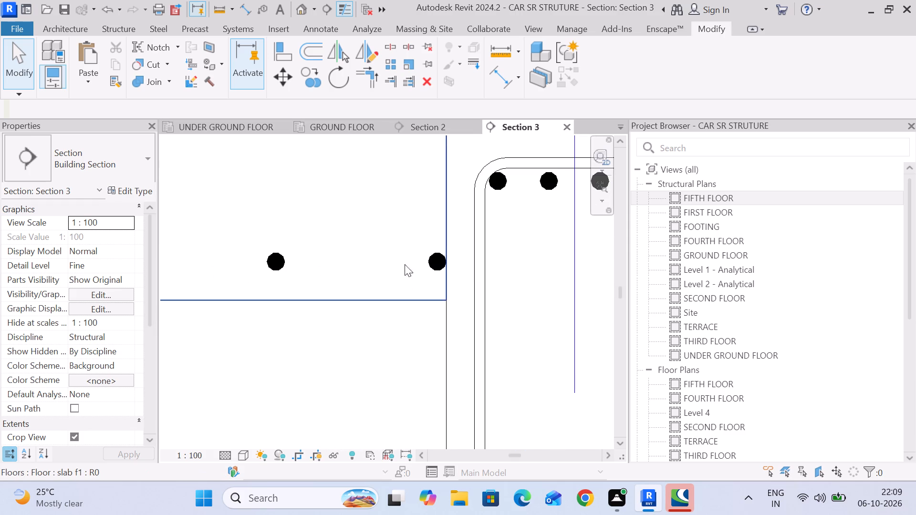
pyautogui.click(498, 72)
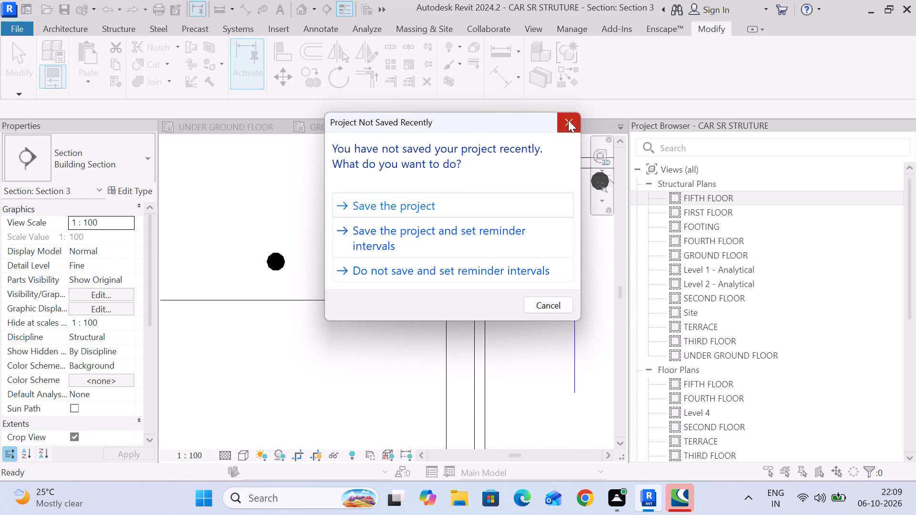
pyautogui.click(568, 120)
pyautogui.scroll(7, 438, 264)
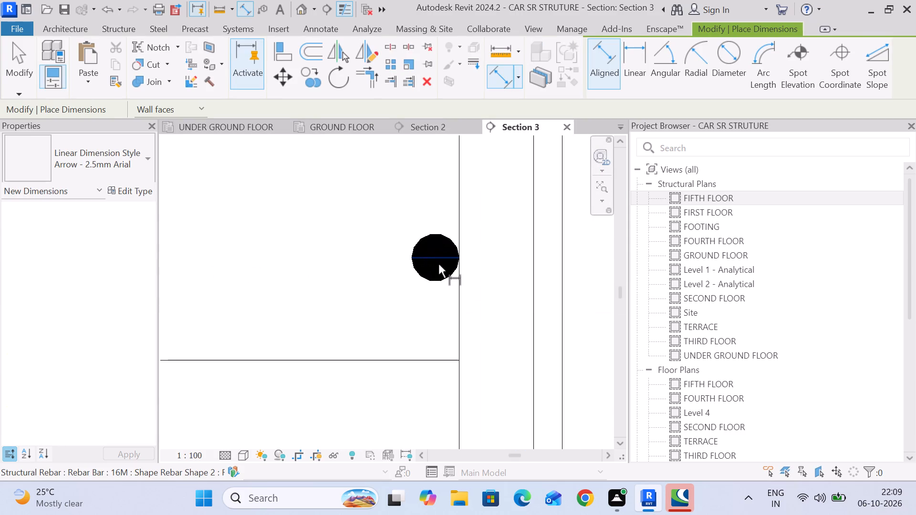
pyautogui.click(437, 265)
pyautogui.scroll(-5, 317, 241)
pyautogui.moveTo(317, 241); pyautogui.dragTo(583, 315, button='middle')
pyautogui.click(432, 322)
pyautogui.scroll(-5, 468, 327)
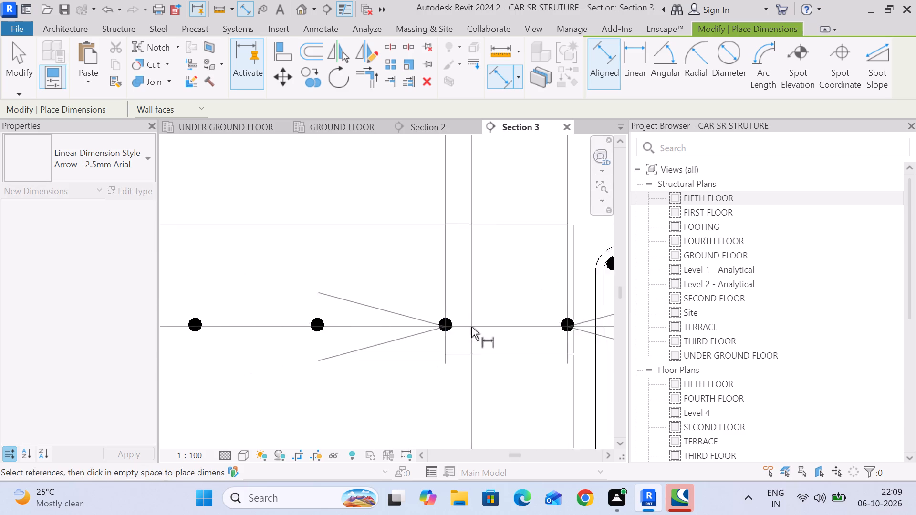
pyautogui.moveTo(471, 326); pyautogui.dragTo(421, 281, button='middle')
pyautogui.click(446, 252)
pyautogui.scroll(-10, 451, 257)
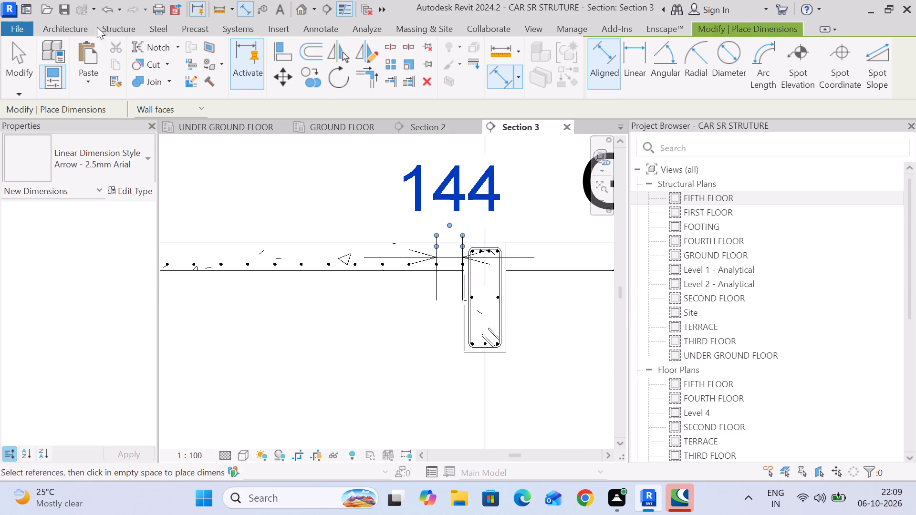
pyautogui.click(11, 64)
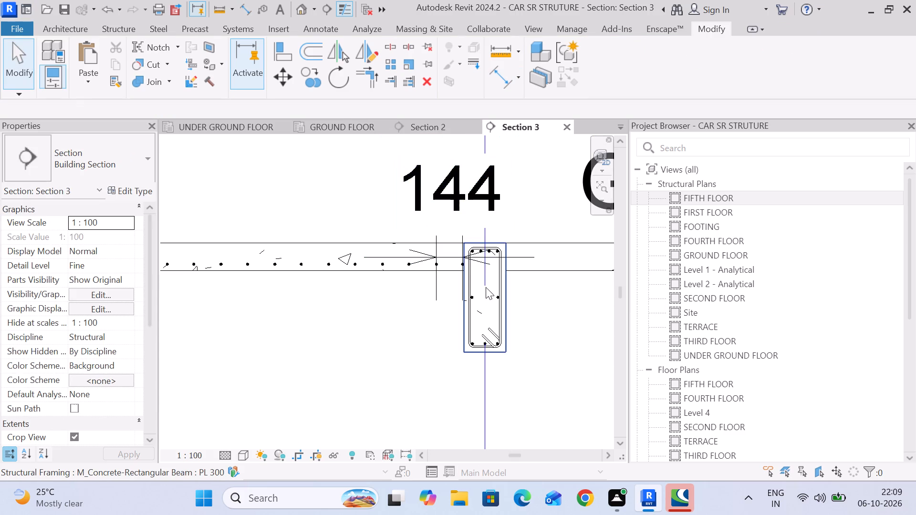
# Set the distance between the last two slab bars beside the opposite beam to 150 mm, adjusting the second-to-last bar's cranked set.
pyautogui.scroll(16, 474, 273)
pyautogui.click(406, 201)
pyautogui.scroll(-5, 406, 207)
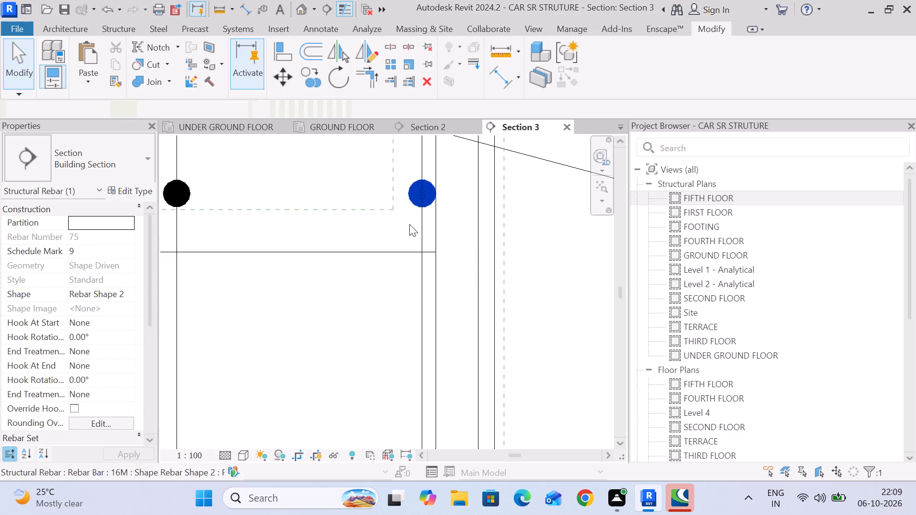
pyautogui.moveTo(411, 233); pyautogui.dragTo(436, 369, button='middle')
pyautogui.click(356, 401)
pyautogui.scroll(7, 325, 350)
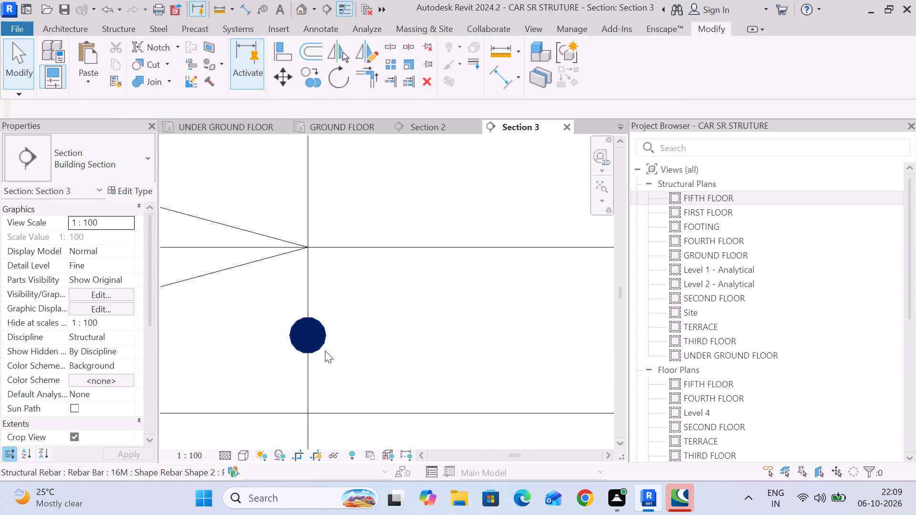
pyautogui.click(325, 350)
pyautogui.scroll(-7, 325, 351)
pyautogui.scroll(-4, 376, 301)
pyautogui.click(391, 216)
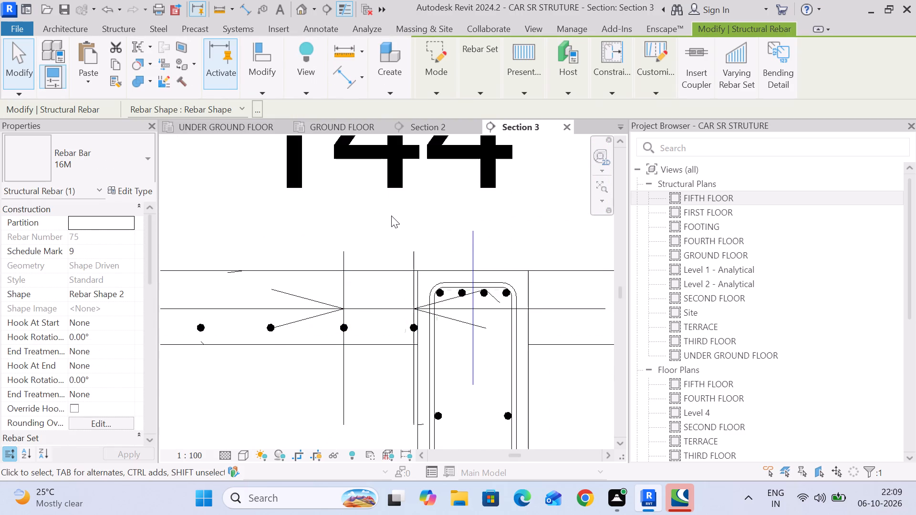
pyautogui.click(405, 174)
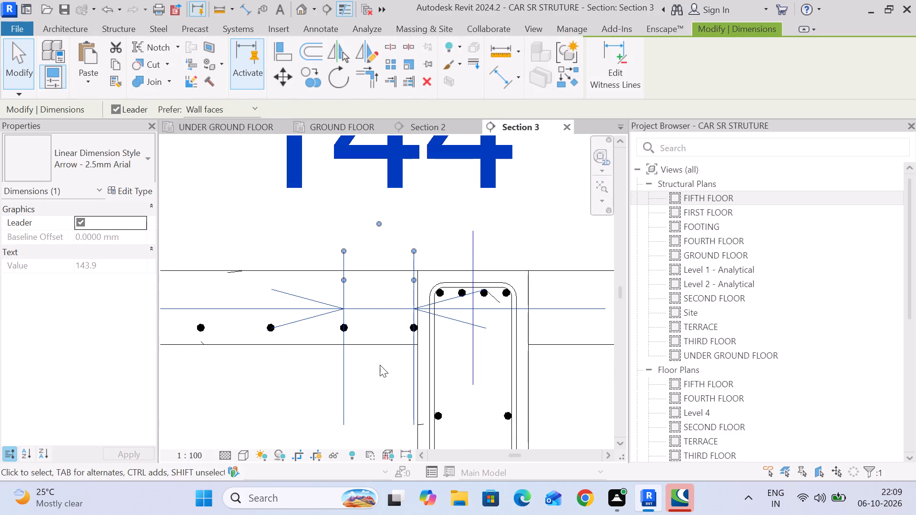
pyautogui.click(380, 365)
pyautogui.scroll(6, 350, 341)
pyautogui.click(342, 313)
pyautogui.scroll(-6, 344, 317)
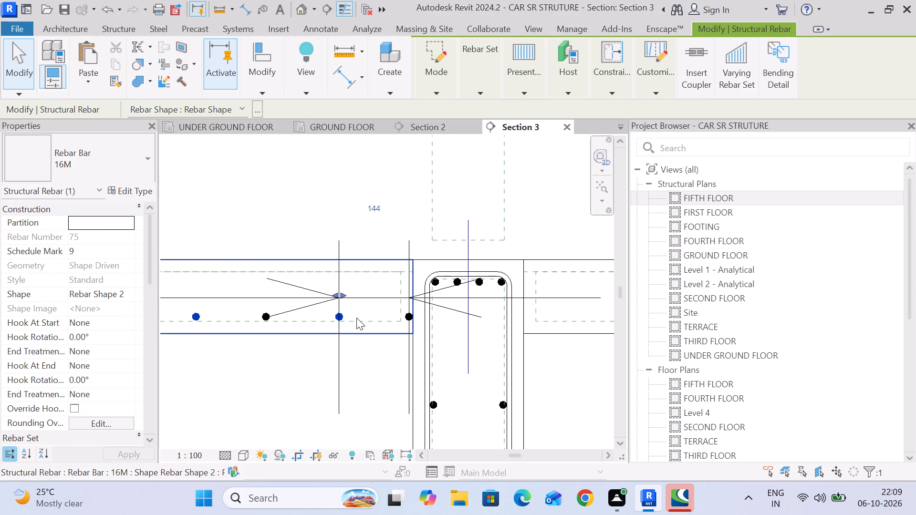
pyautogui.click(374, 204)
pyautogui.write('150')
pyautogui.press('Return')
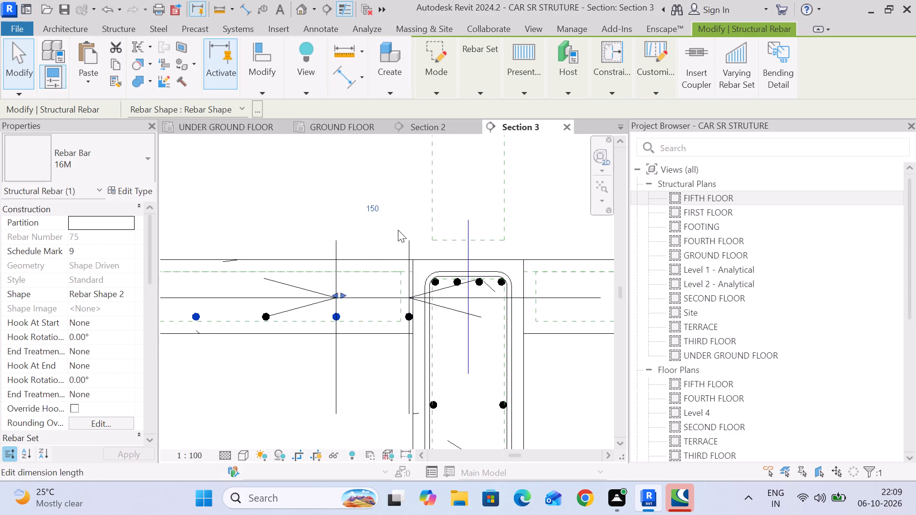
pyautogui.click(367, 378)
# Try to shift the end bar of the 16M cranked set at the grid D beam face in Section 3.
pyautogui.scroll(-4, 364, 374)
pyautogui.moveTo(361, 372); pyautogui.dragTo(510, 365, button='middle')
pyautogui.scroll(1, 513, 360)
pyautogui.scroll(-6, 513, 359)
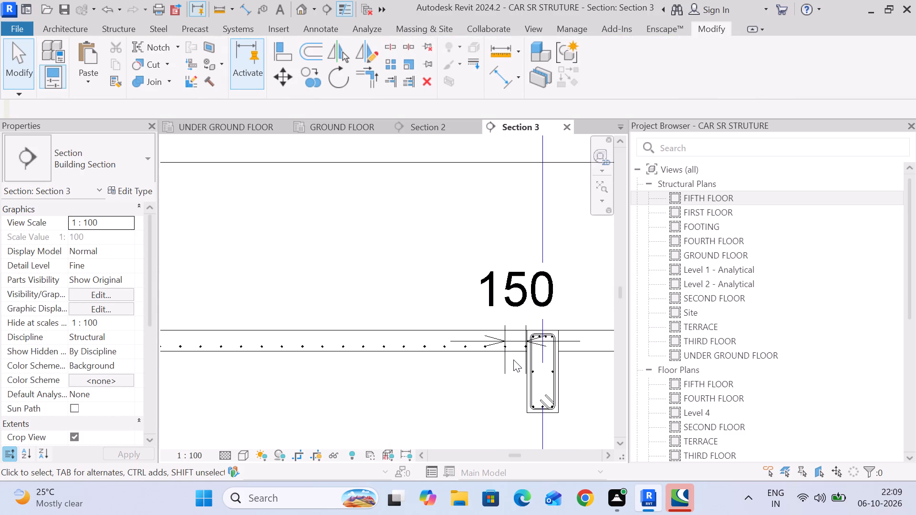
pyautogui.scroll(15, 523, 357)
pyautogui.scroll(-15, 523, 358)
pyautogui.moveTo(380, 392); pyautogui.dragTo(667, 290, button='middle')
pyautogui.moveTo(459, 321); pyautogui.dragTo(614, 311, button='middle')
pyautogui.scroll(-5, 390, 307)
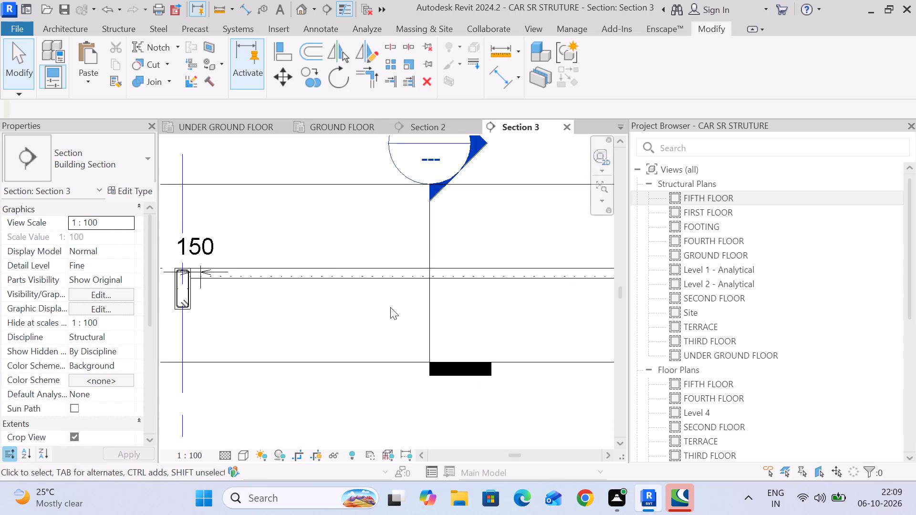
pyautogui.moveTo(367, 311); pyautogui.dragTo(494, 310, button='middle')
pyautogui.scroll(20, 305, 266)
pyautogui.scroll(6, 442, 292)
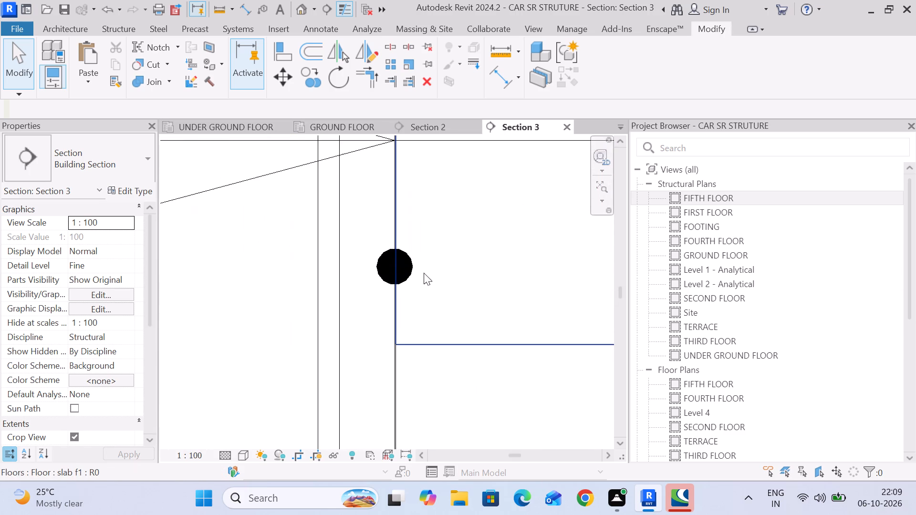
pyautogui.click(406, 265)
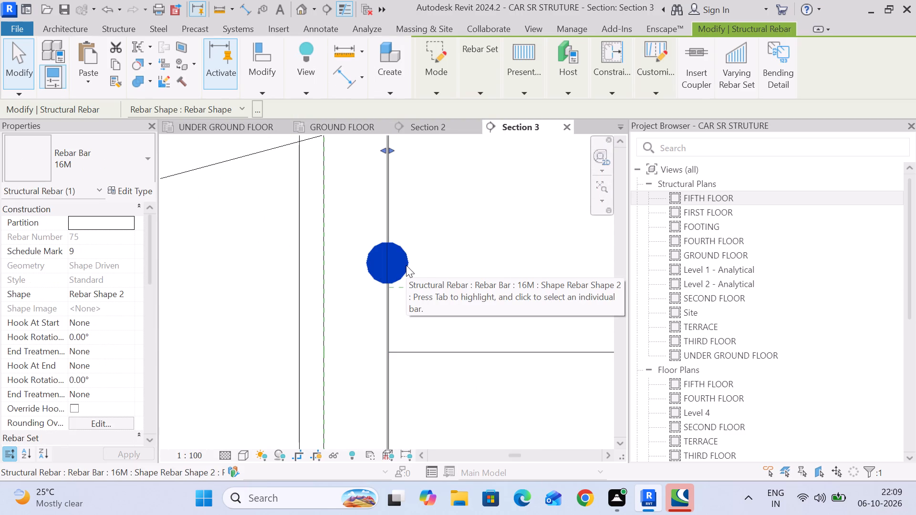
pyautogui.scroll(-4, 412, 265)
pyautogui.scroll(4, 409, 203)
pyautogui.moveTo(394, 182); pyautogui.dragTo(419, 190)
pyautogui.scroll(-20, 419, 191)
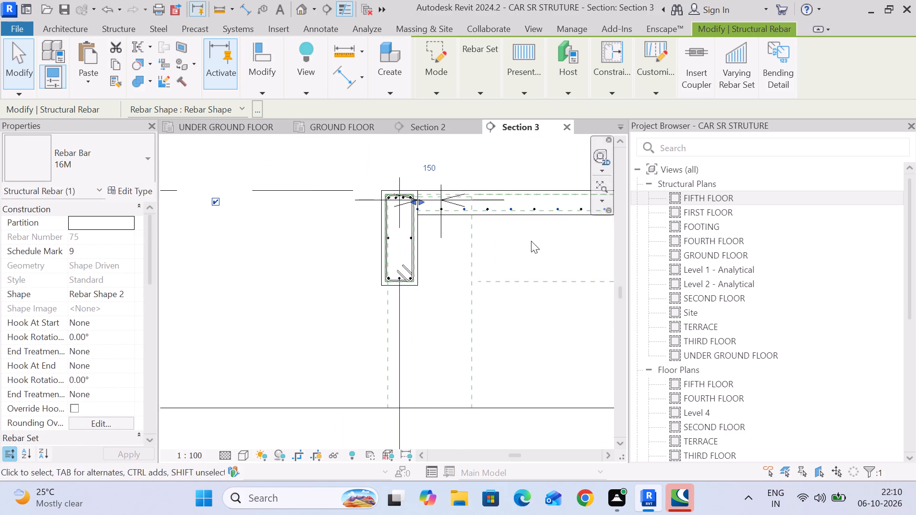
# Delete the aligned dimension between the last two slab bars beside the grid C beam.
pyautogui.moveTo(531, 241); pyautogui.dragTo(289, 252, button='middle')
pyautogui.scroll(-6, 429, 255)
pyautogui.moveTo(490, 246); pyautogui.dragTo(301, 251, button='middle')
pyautogui.moveTo(575, 254); pyautogui.dragTo(435, 244, button='middle')
pyautogui.scroll(8, 411, 245)
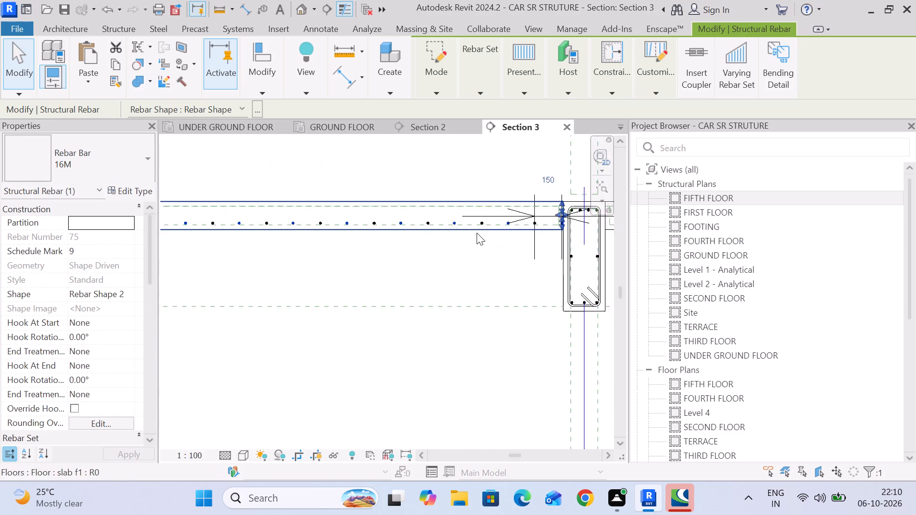
pyautogui.scroll(6, 477, 233)
pyautogui.moveTo(545, 247); pyautogui.dragTo(408, 268, button='middle')
pyautogui.scroll(16, 456, 233)
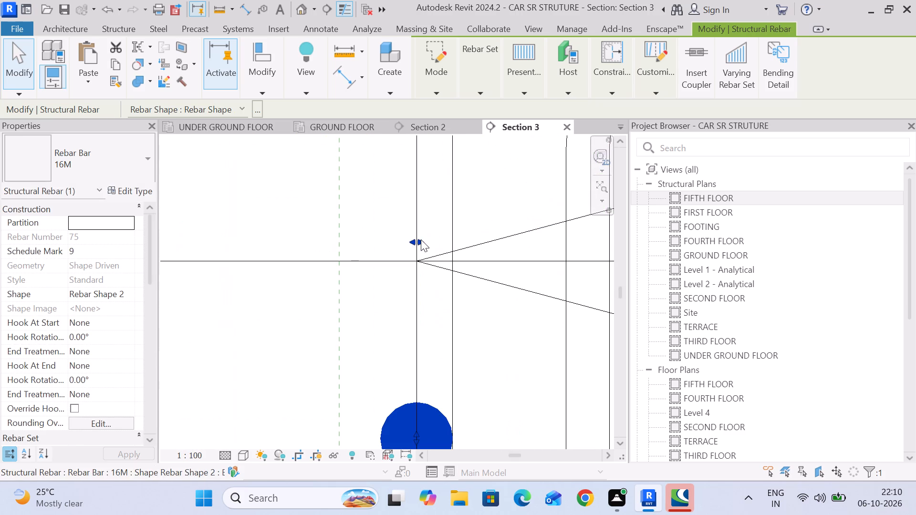
pyautogui.scroll(-11, 426, 239)
pyautogui.click(398, 340)
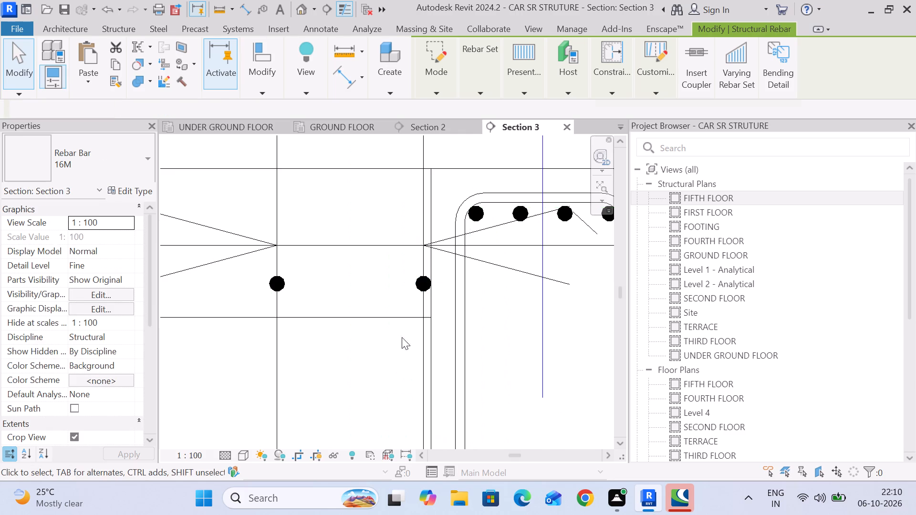
pyautogui.click(424, 203)
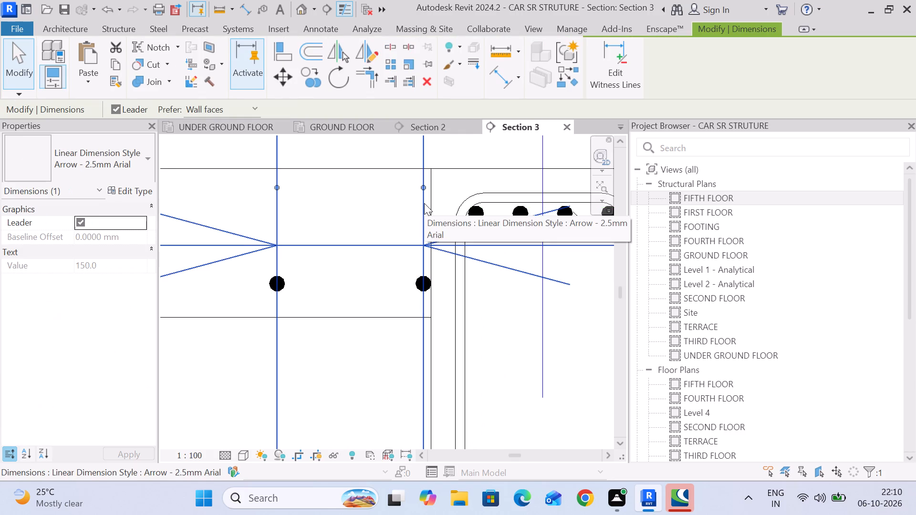
pyautogui.press('Delete')
# Move the end bar of the selected 16M cranked set so it is centred on the grid C beam face.
pyautogui.click(419, 274)
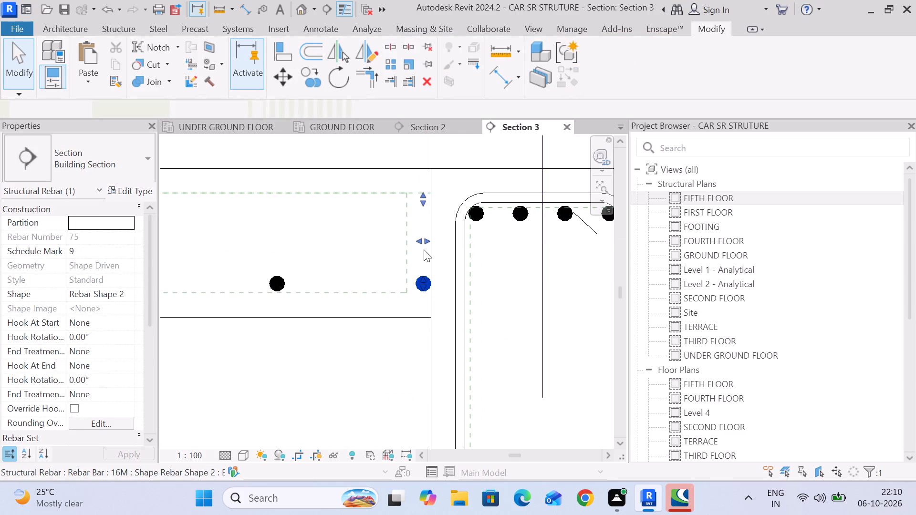
pyautogui.moveTo(424, 243); pyautogui.dragTo(430, 243)
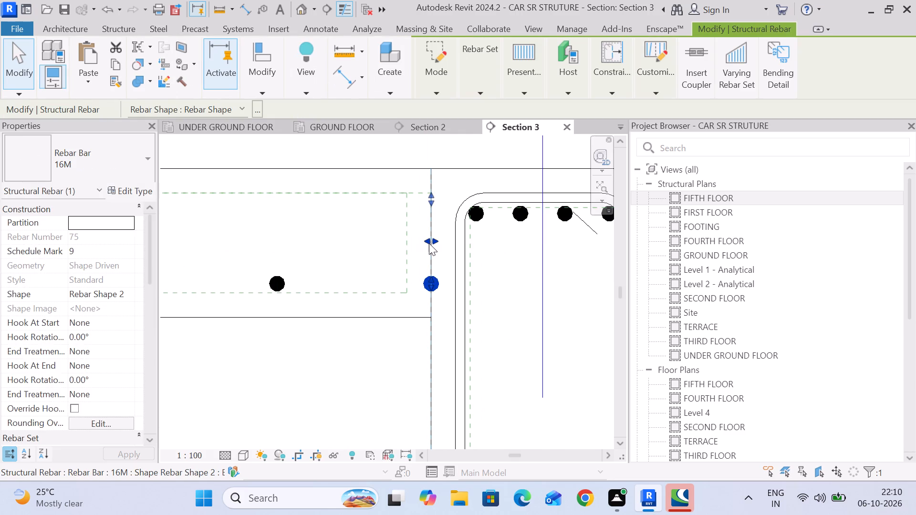
# Add an aligned dimension above the slab between the bar at the grid C beam face and its neighbouring bar.
pyautogui.scroll(-5, 427, 243)
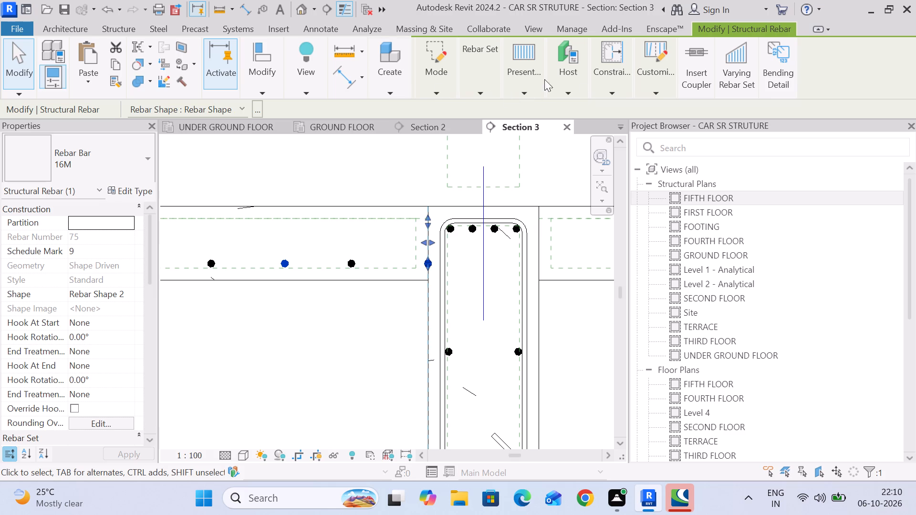
pyautogui.click(340, 72)
pyautogui.scroll(7, 427, 264)
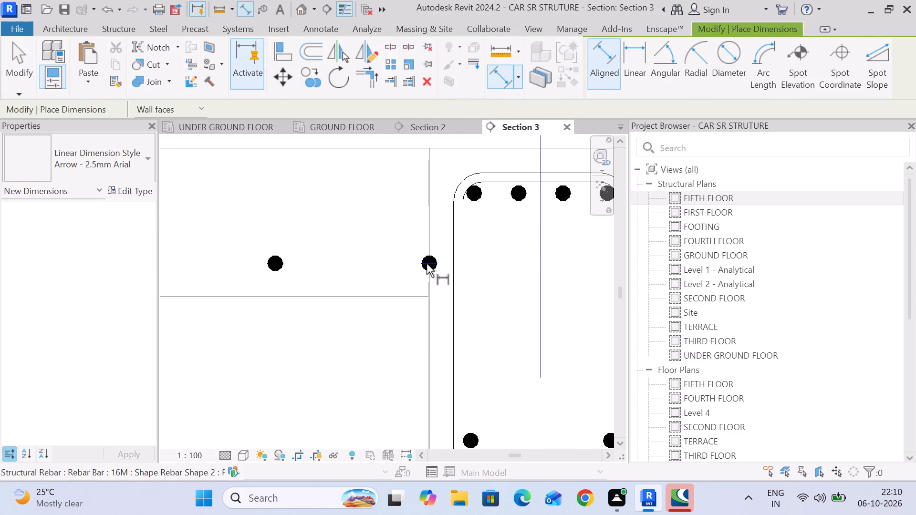
pyautogui.scroll(8, 432, 266)
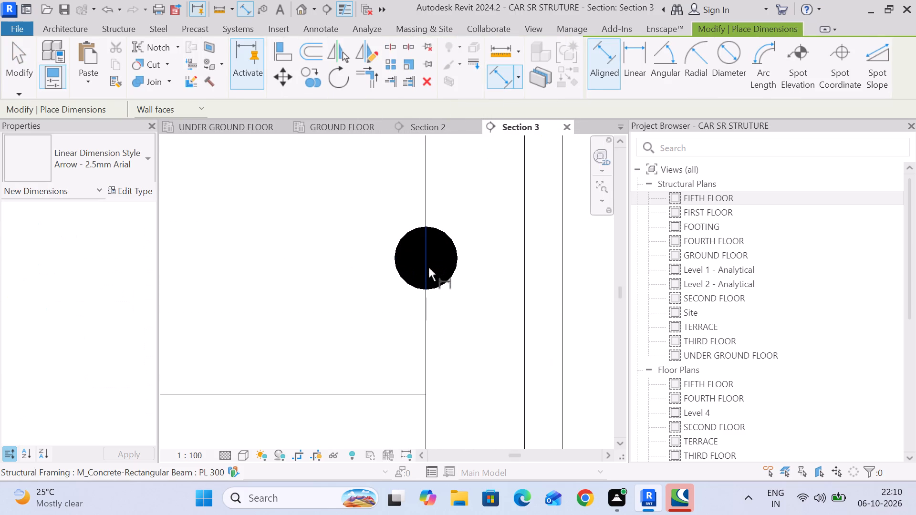
pyautogui.click(428, 268)
pyautogui.scroll(-6, 272, 267)
pyautogui.moveTo(267, 267); pyautogui.dragTo(465, 292, button='middle')
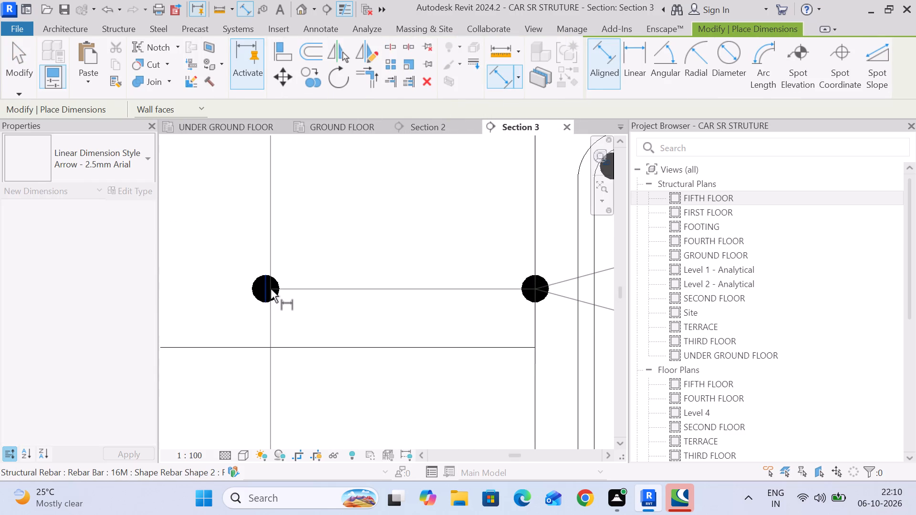
pyautogui.click(270, 289)
pyautogui.scroll(-7, 328, 289)
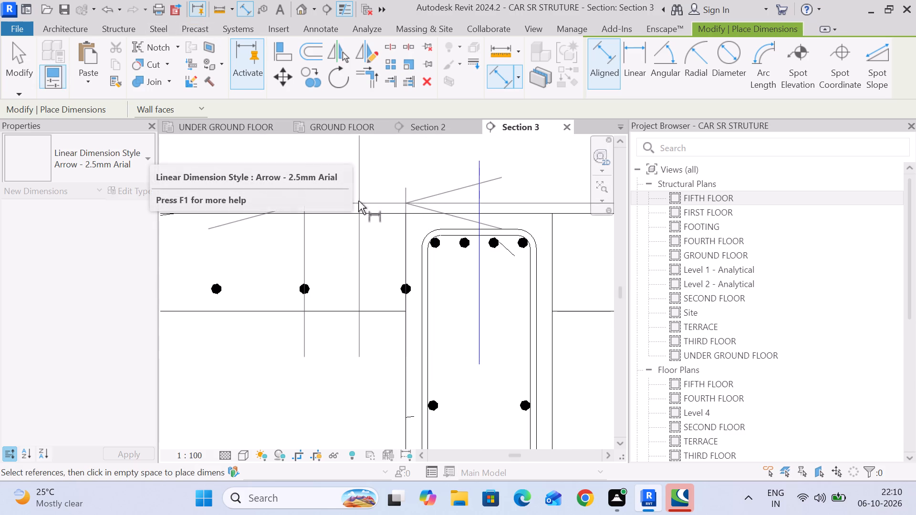
pyautogui.click(358, 183)
pyautogui.scroll(-5, 373, 188)
pyautogui.moveTo(361, 200); pyautogui.dragTo(443, 358, button='middle')
pyautogui.scroll(-4, 440, 348)
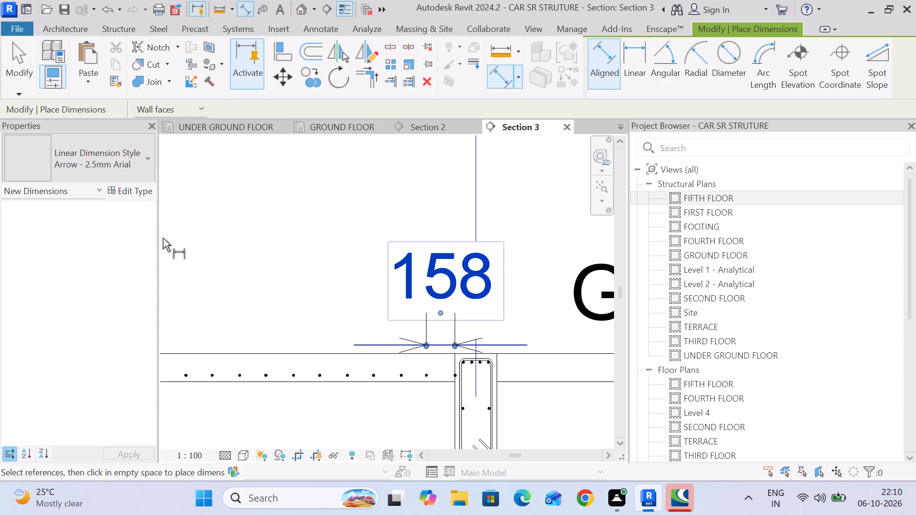
pyautogui.click(12, 82)
# Set the distance between the last two slab bars beside the grid C beam to 150 mm by adjusting the second-to-last bar's set.
pyautogui.click(450, 286)
pyautogui.scroll(-4, 450, 286)
pyautogui.moveTo(435, 280); pyautogui.dragTo(414, 215, button='middle')
pyautogui.click(367, 350)
pyautogui.scroll(14, 435, 276)
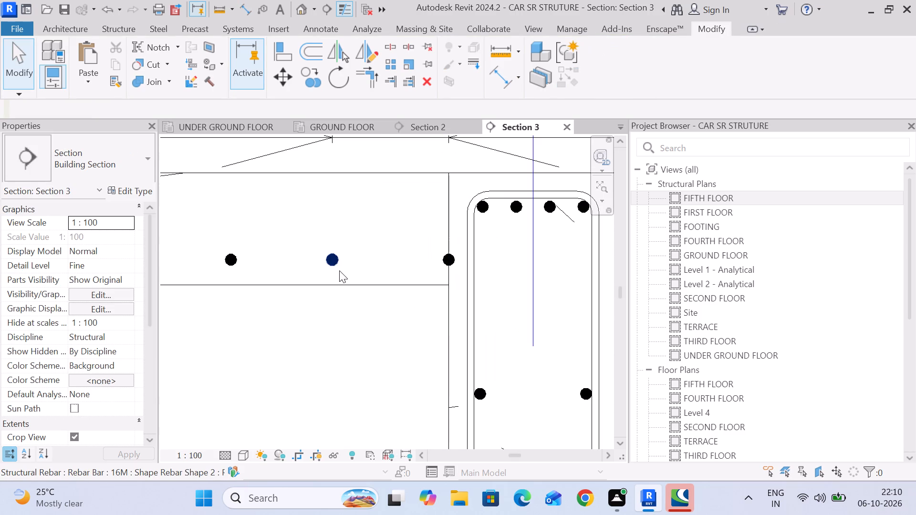
pyautogui.click(331, 258)
pyautogui.scroll(-5, 357, 273)
pyautogui.moveTo(361, 286); pyautogui.dragTo(370, 425, button='middle')
pyautogui.scroll(-6, 399, 335)
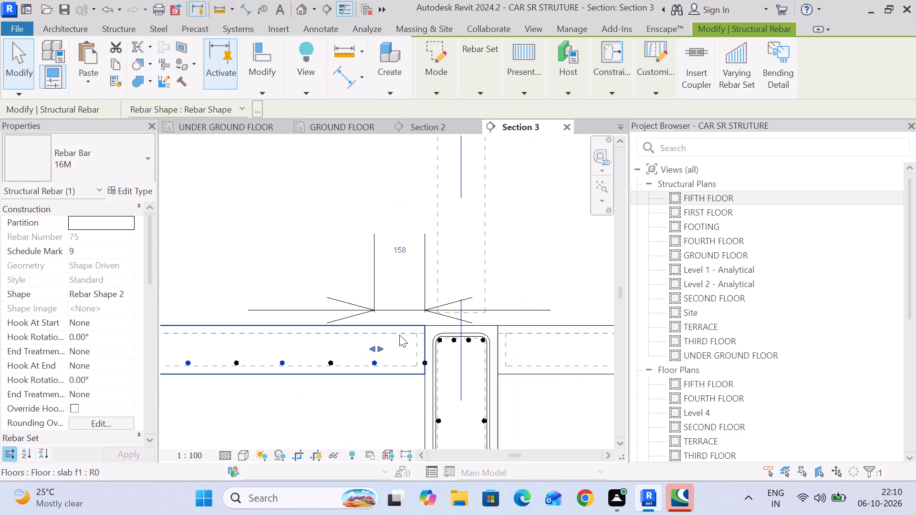
pyautogui.click(401, 252)
pyautogui.write('150')
pyautogui.press('Return')
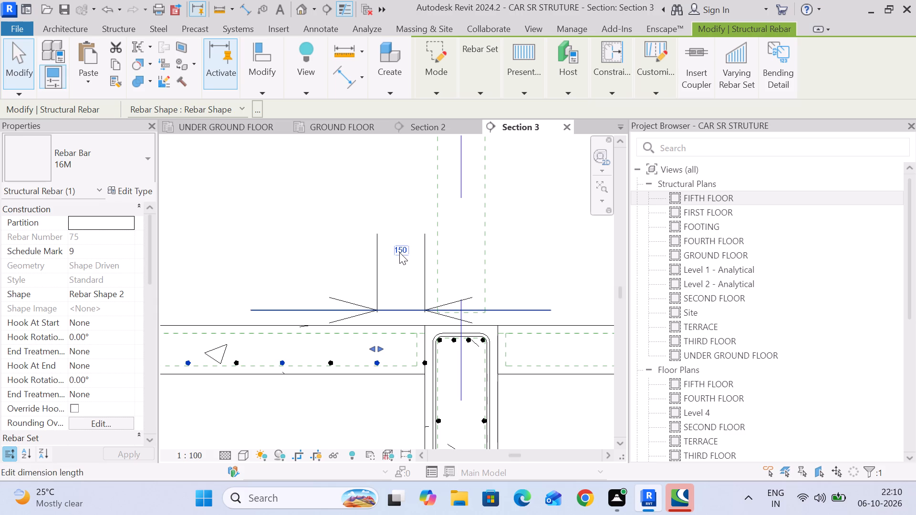
pyautogui.scroll(-5, 411, 257)
pyautogui.click(345, 349)
# Delete the aligned bar-spacing dimension beside the grid C beam in Section 3.
pyautogui.scroll(-4, 347, 348)
pyautogui.moveTo(314, 344); pyautogui.dragTo(516, 358, button='middle')
pyautogui.moveTo(295, 358); pyautogui.dragTo(466, 358, button='middle')
pyautogui.moveTo(259, 371); pyautogui.dragTo(495, 373, button='middle')
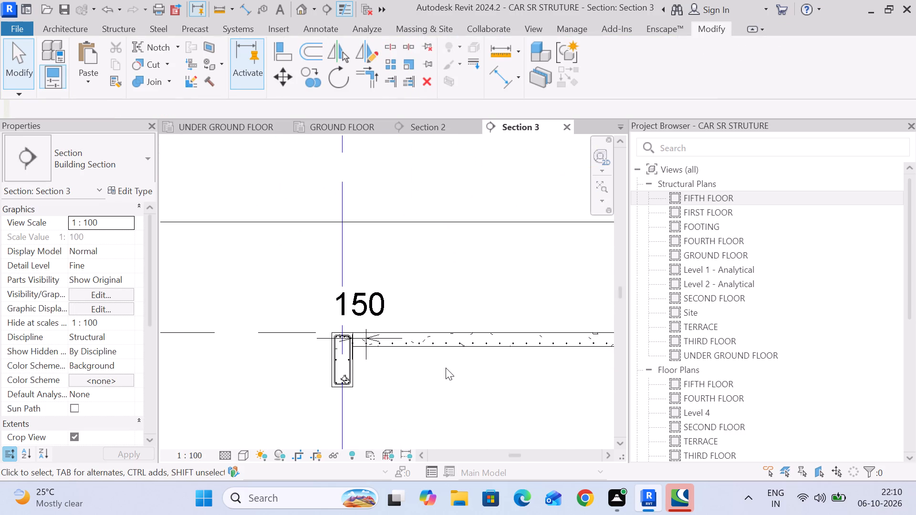
pyautogui.scroll(10, 361, 349)
pyautogui.scroll(-9, 359, 347)
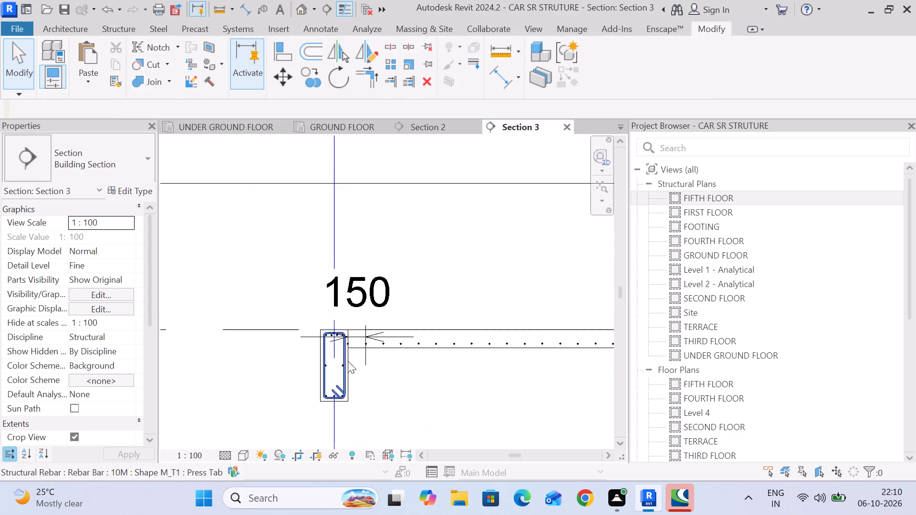
pyautogui.scroll(-6, 348, 361)
pyautogui.scroll(-1, 422, 375)
pyautogui.moveTo(422, 375); pyautogui.dragTo(291, 304, button='middle')
pyautogui.scroll(-4, 310, 306)
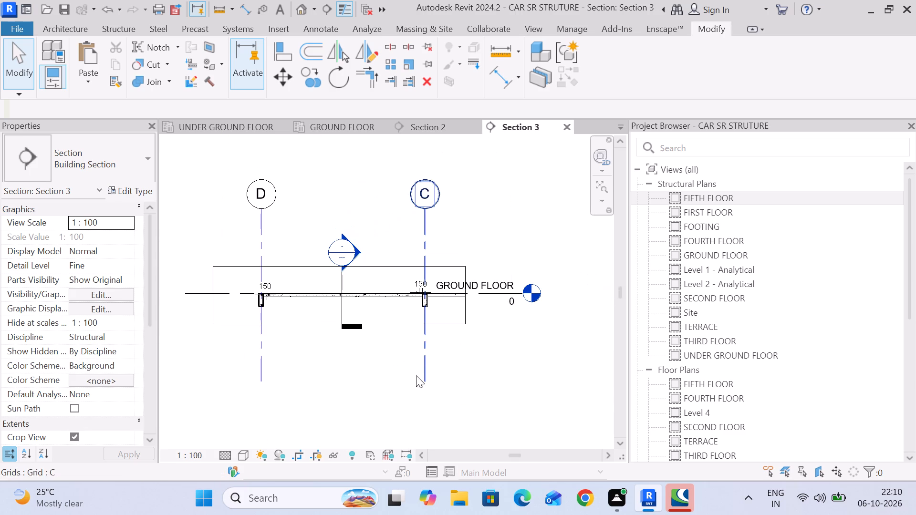
pyautogui.click(411, 372)
pyautogui.scroll(13, 421, 300)
pyautogui.click(421, 211)
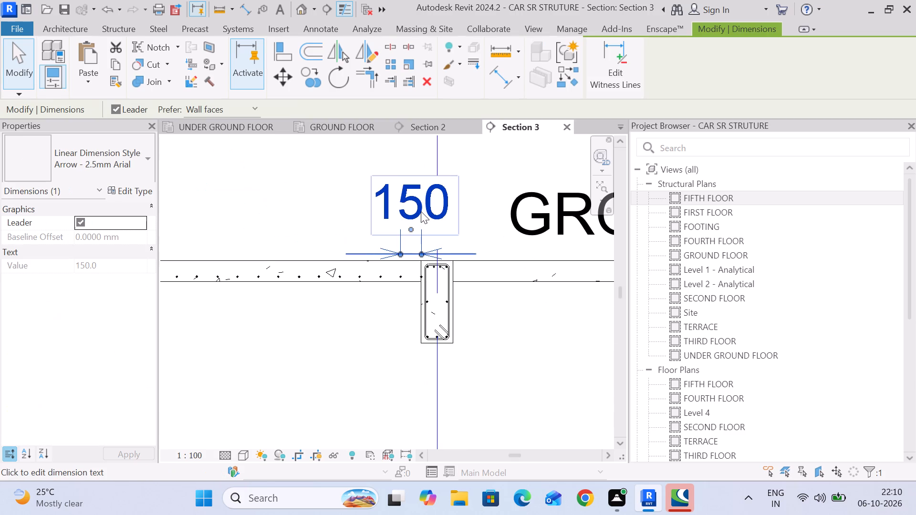
pyautogui.press('Delete')
# Delete the aligned bar-spacing dimension beside the grid D beam in Section 3.
pyautogui.scroll(-6, 421, 211)
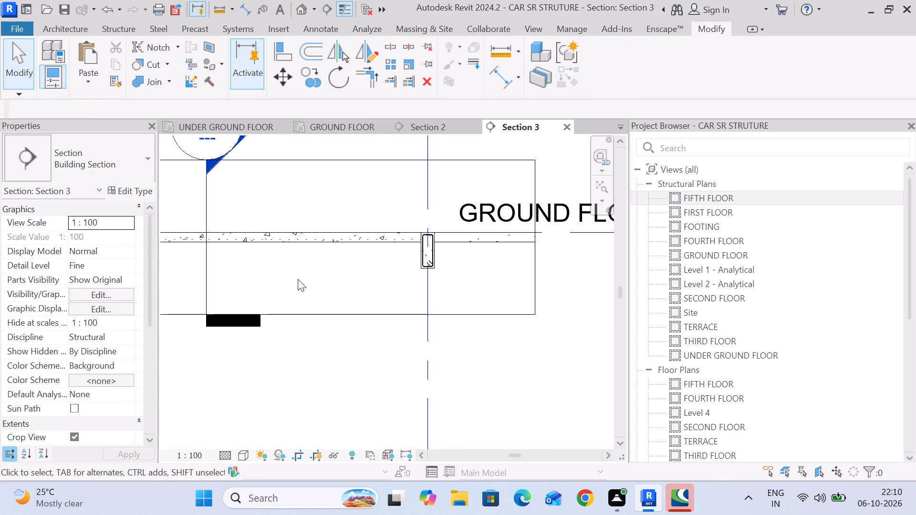
pyautogui.moveTo(300, 282); pyautogui.dragTo(504, 302, button='middle')
pyautogui.scroll(4, 249, 262)
pyautogui.click(209, 231)
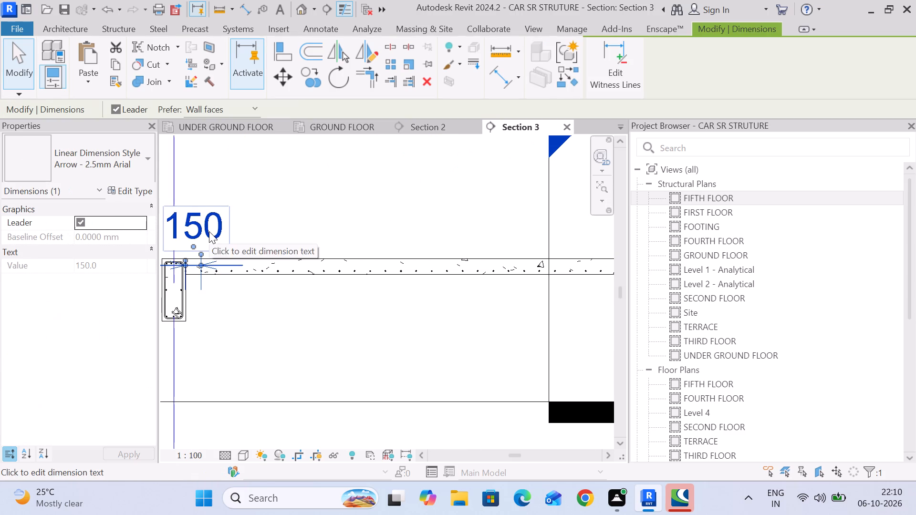
pyautogui.press('Delete')
pyautogui.scroll(-3, 371, 293)
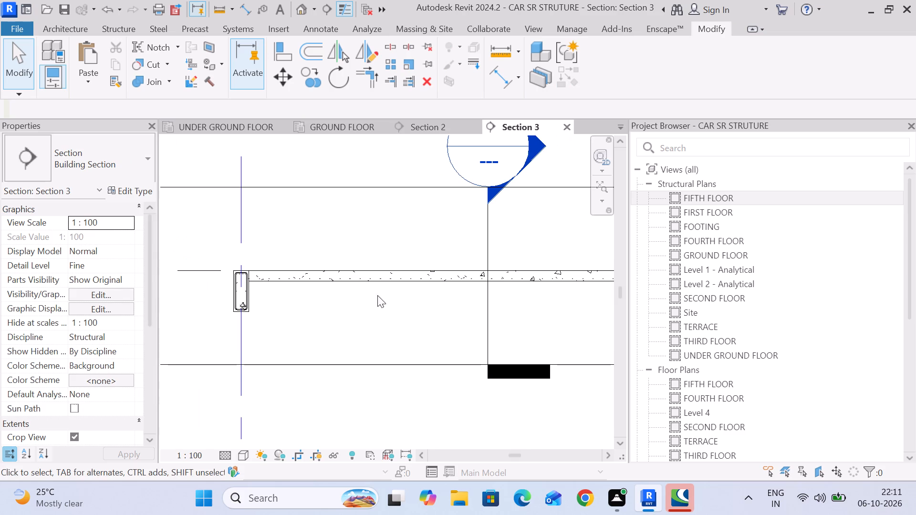
# Review the C–D slab reinforcement in the GROUND FLOOR plan and the bars beside the grid D beam in Section 3.
pyautogui.moveTo(414, 306); pyautogui.dragTo(385, 281, button='middle')
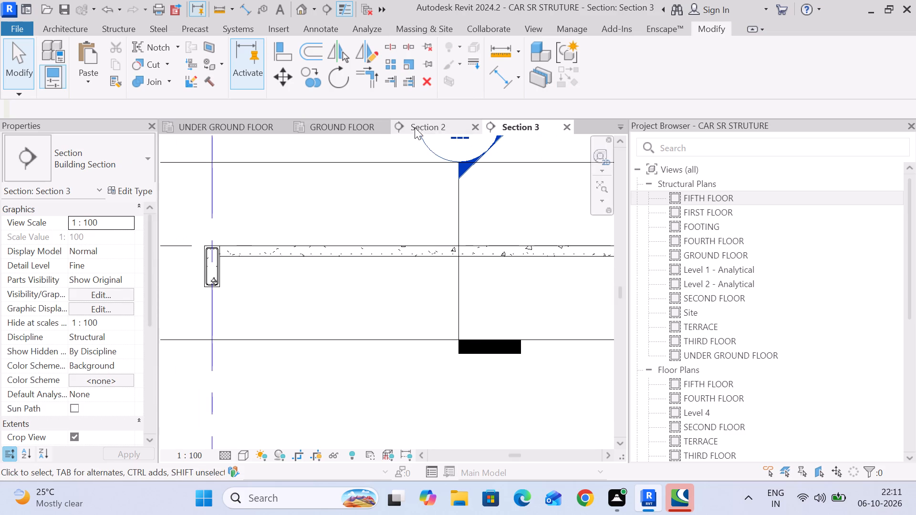
pyautogui.click(353, 124)
pyautogui.scroll(5, 407, 202)
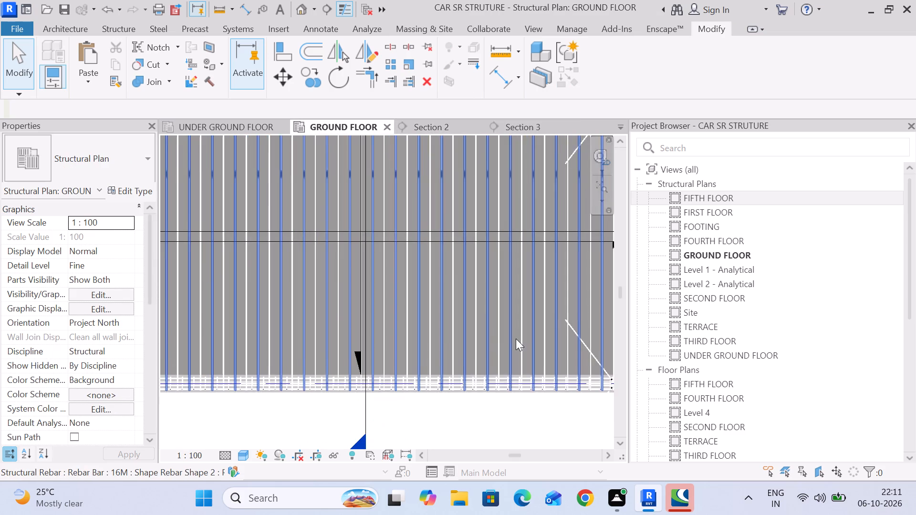
pyautogui.scroll(-7, 517, 329)
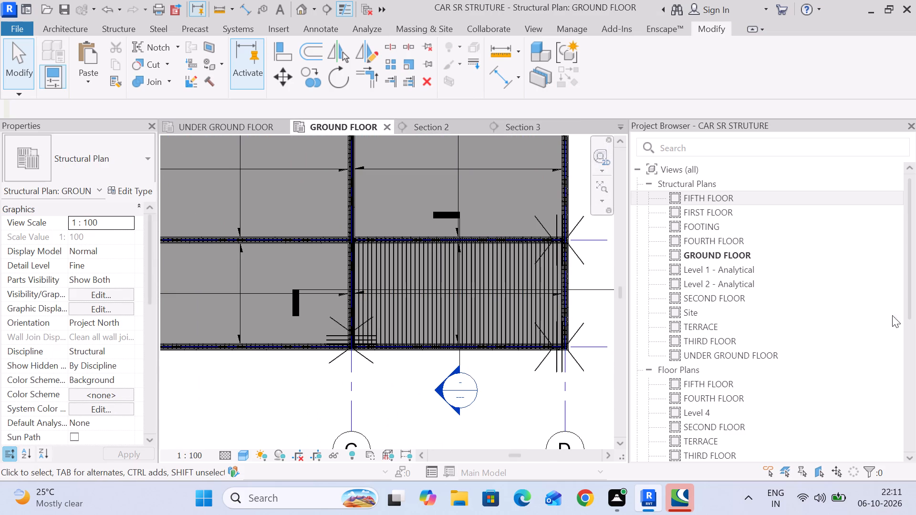
pyautogui.click(522, 130)
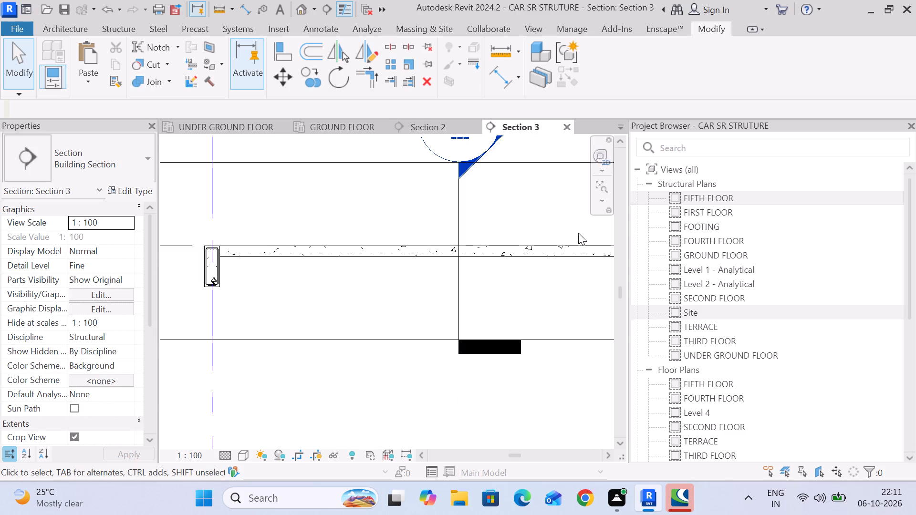
pyautogui.scroll(6, 168, 255)
pyautogui.scroll(7, 283, 257)
pyautogui.moveTo(386, 299); pyautogui.dragTo(286, 251, button='middle')
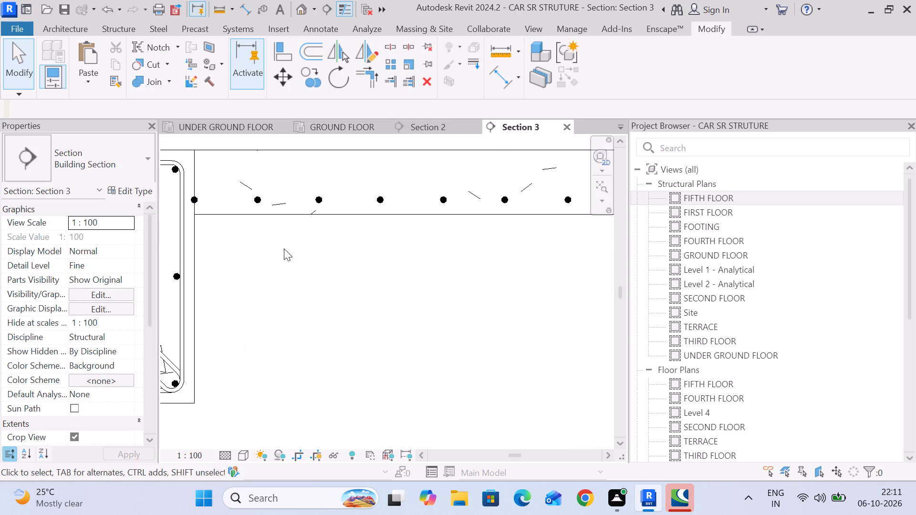
# Examine the 16M cranked slab bars and their opposing bends between the beams in Section 2.
pyautogui.click(412, 132)
pyautogui.scroll(13, 472, 186)
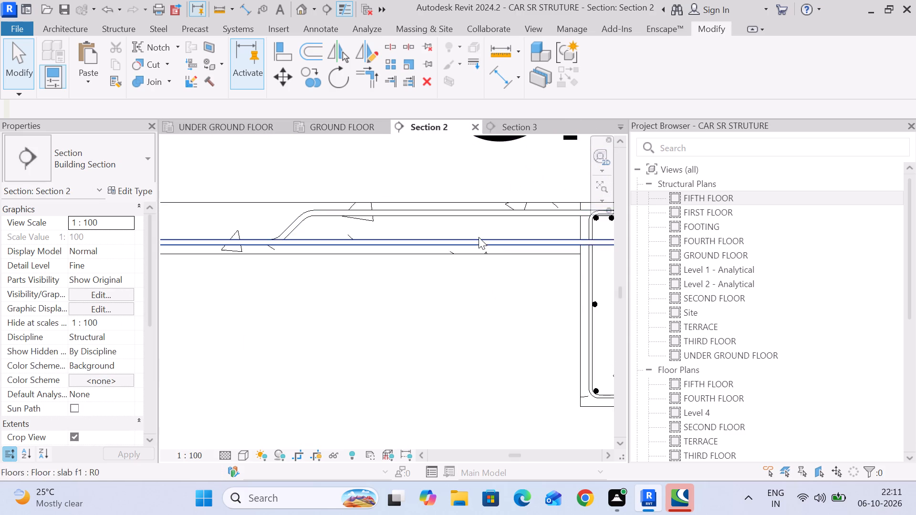
pyautogui.scroll(5, 497, 246)
pyautogui.click(503, 242)
pyautogui.scroll(5, 505, 255)
pyautogui.scroll(-9, 508, 256)
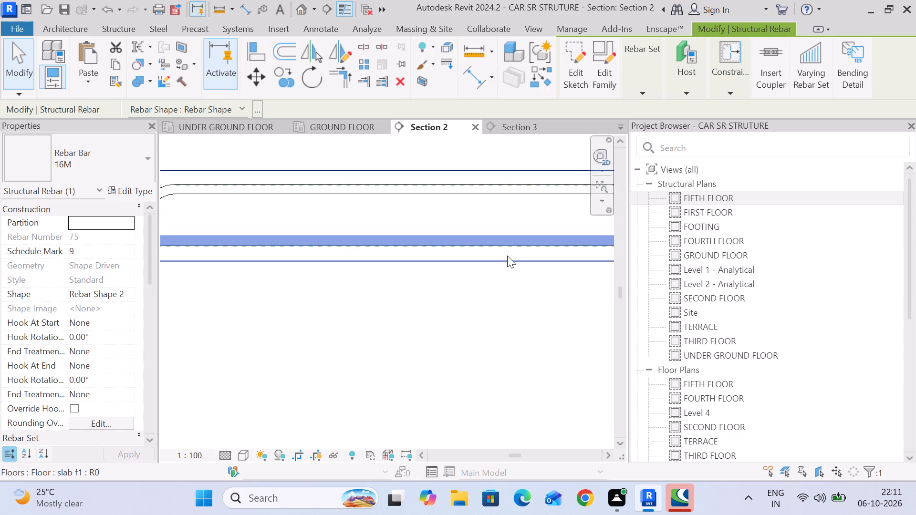
pyautogui.scroll(-10, 507, 256)
pyautogui.click(434, 406)
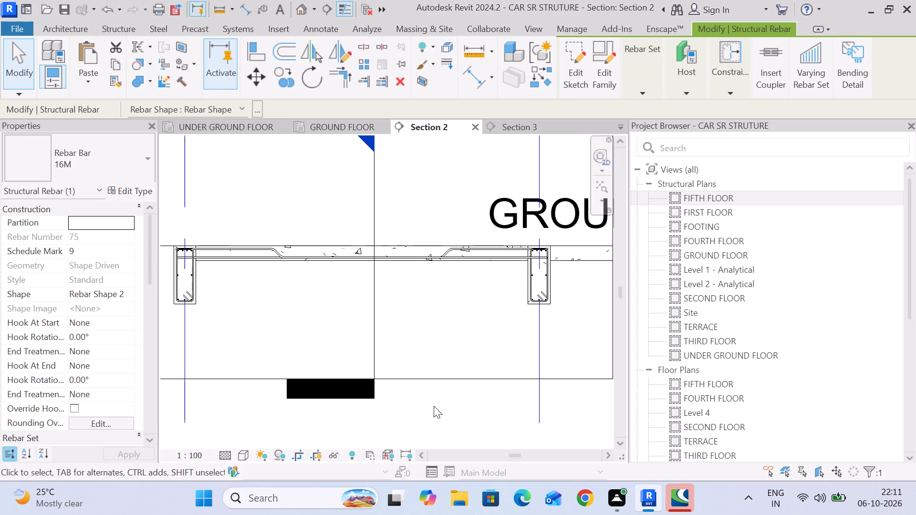
# Start a 16M rebar sketch in the current work plane of Section 3 with the line tool.
pyautogui.click(316, 133)
pyautogui.scroll(-1, 335, 179)
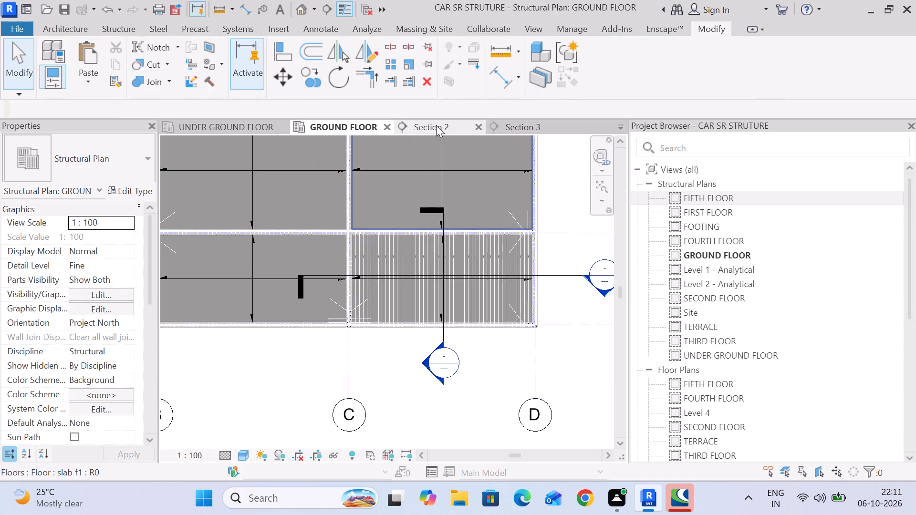
pyautogui.click(511, 134)
pyautogui.scroll(-5, 452, 220)
pyautogui.moveTo(452, 219); pyautogui.dragTo(389, 209, button='middle')
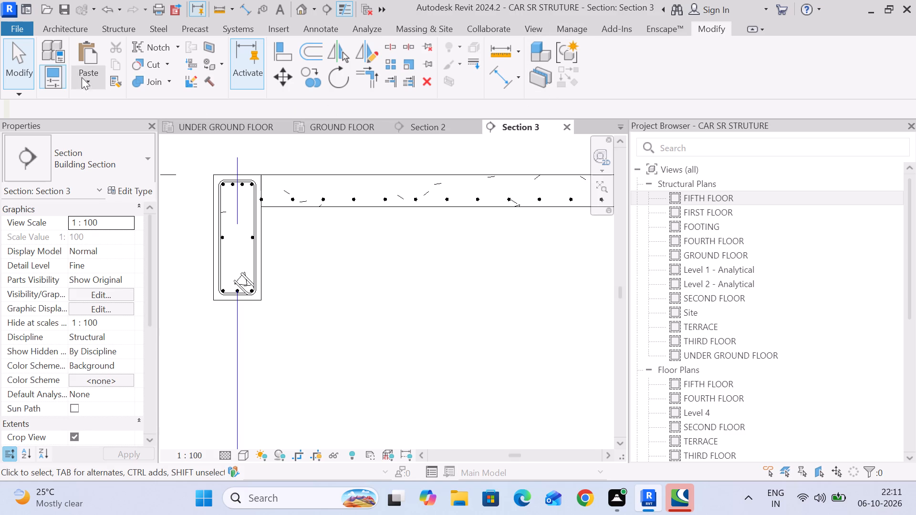
pyautogui.click(65, 32)
pyautogui.click(98, 30)
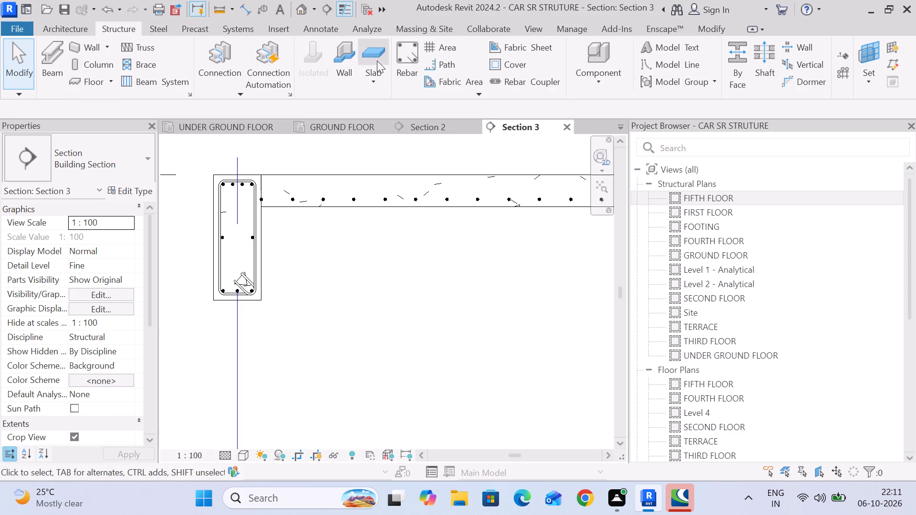
pyautogui.click(401, 60)
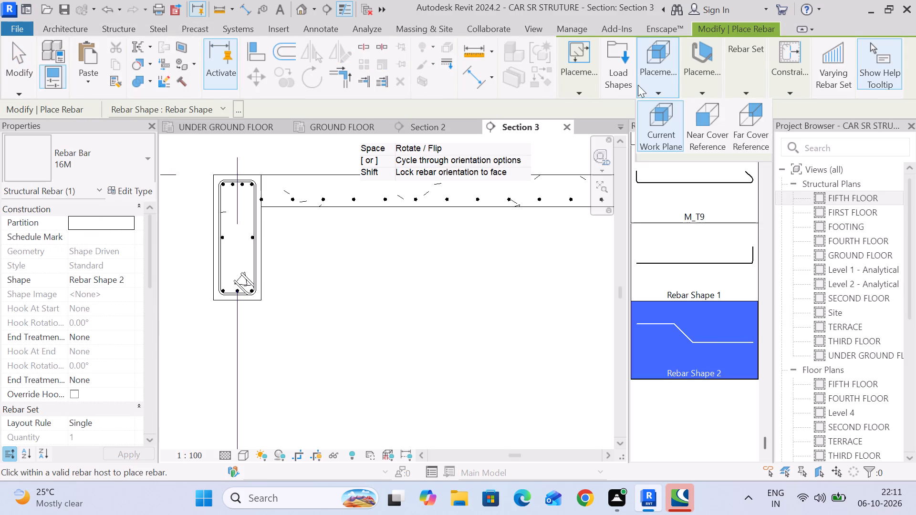
pyautogui.click(576, 87)
pyautogui.click(669, 117)
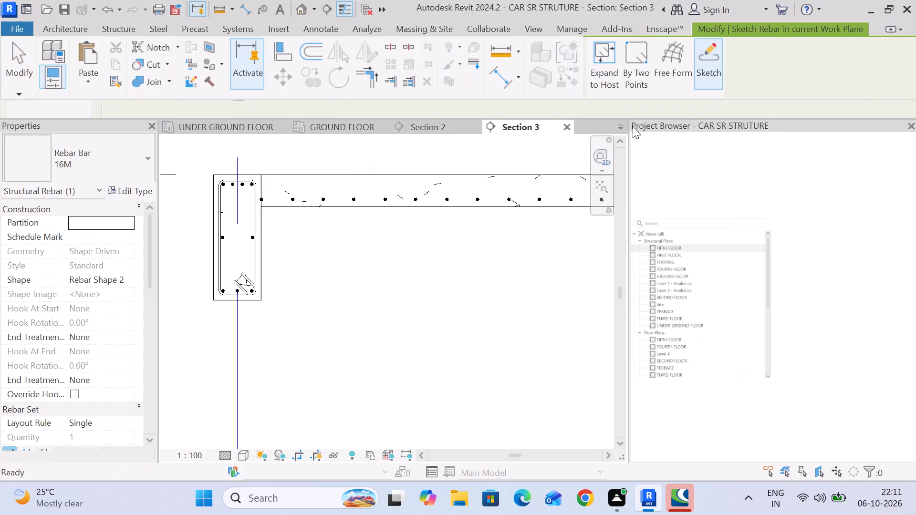
pyautogui.scroll(7, 223, 192)
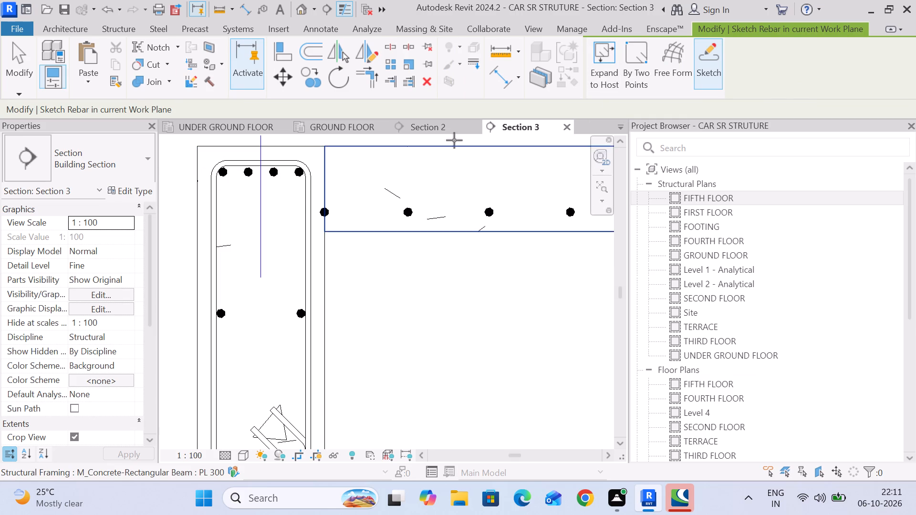
pyautogui.moveTo(663, 119); pyautogui.dragTo(669, 122, button='right')
pyautogui.click(706, 72)
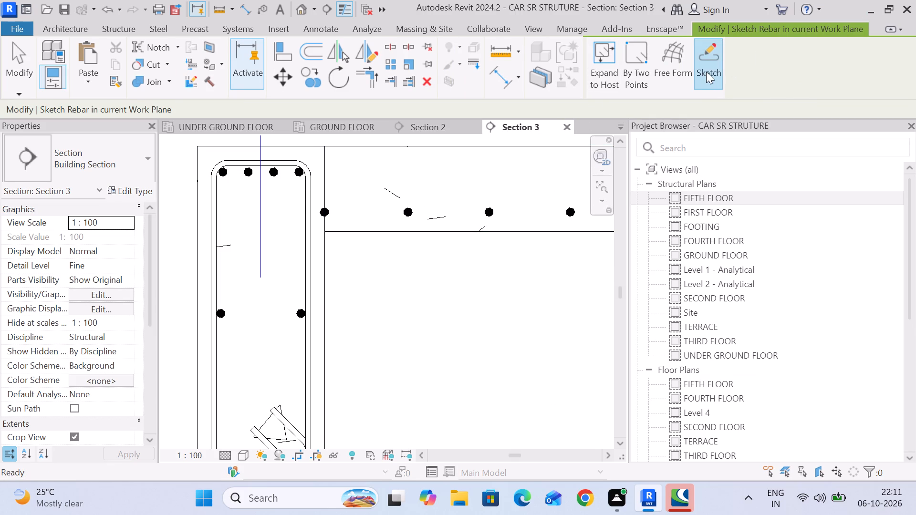
pyautogui.click(206, 163)
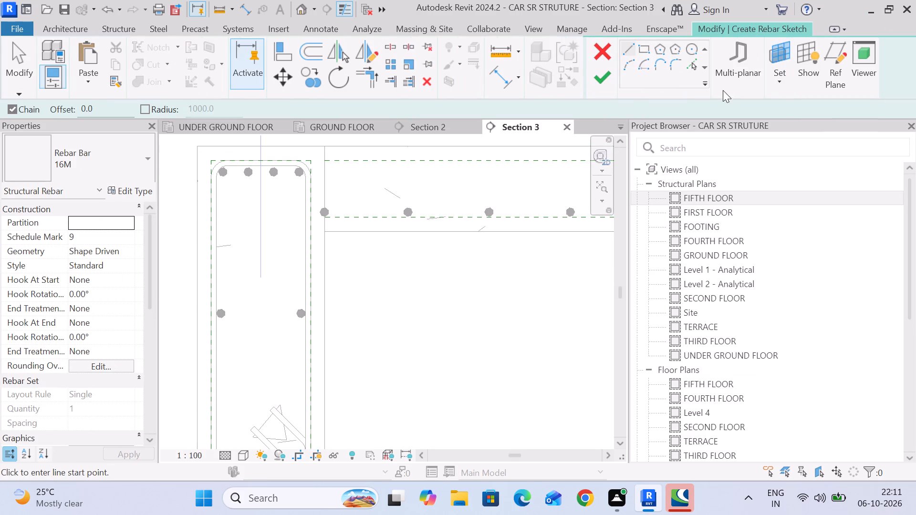
pyautogui.click(627, 53)
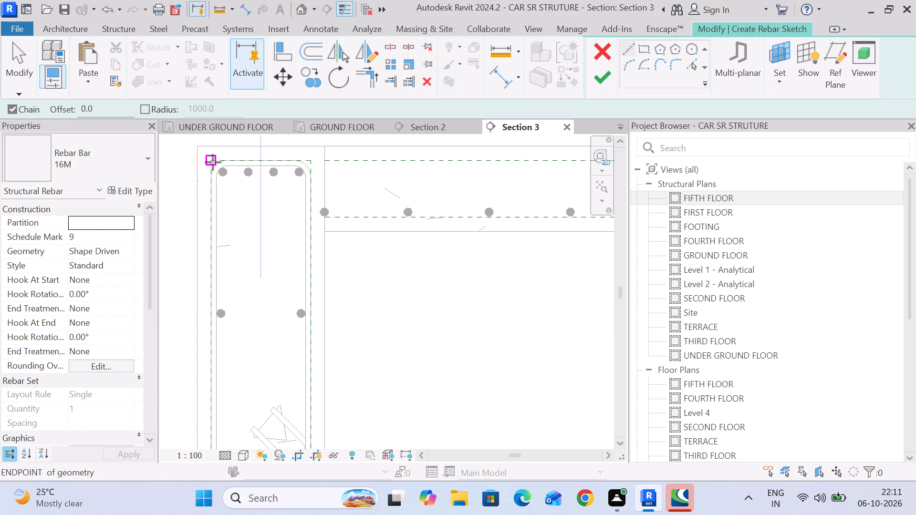
# Sketch a top leg about 1000 mm long from the grid D beam's outer cover corner, then a 45° crank down to the slab's bottom cover.
pyautogui.click(213, 165)
pyautogui.scroll(-3, 575, 172)
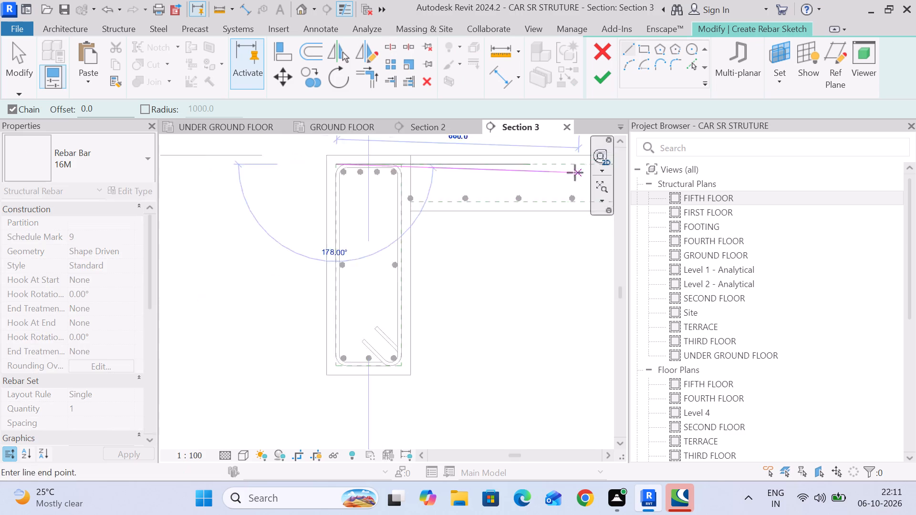
pyautogui.scroll(-2, 575, 173)
pyautogui.moveTo(574, 173); pyautogui.dragTo(228, 179, button='middle')
pyautogui.scroll(-4, 290, 178)
pyautogui.moveTo(290, 178); pyautogui.dragTo(355, 231, button='middle')
pyautogui.scroll(2, 355, 231)
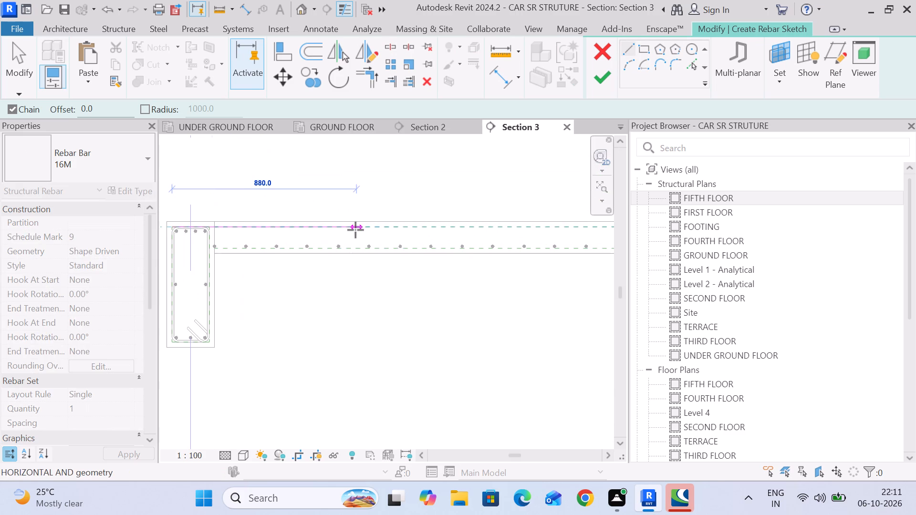
pyautogui.click(380, 229)
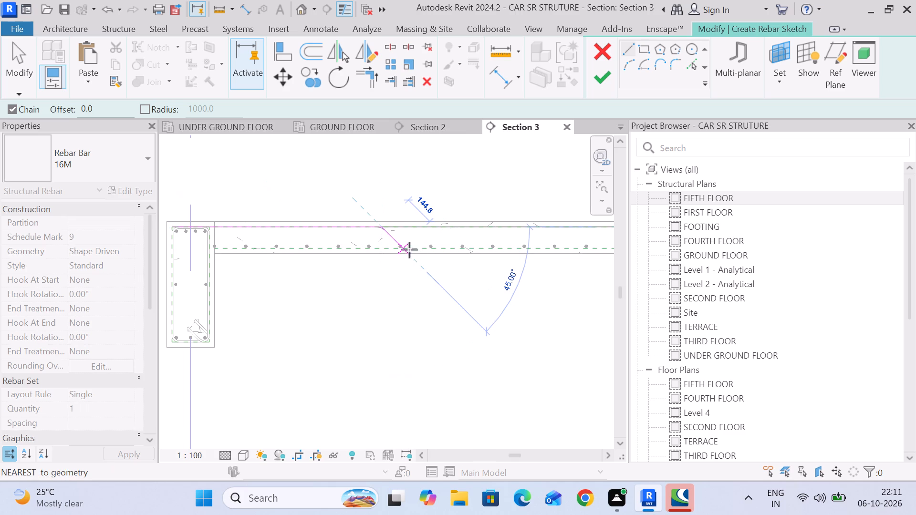
pyautogui.scroll(7, 405, 247)
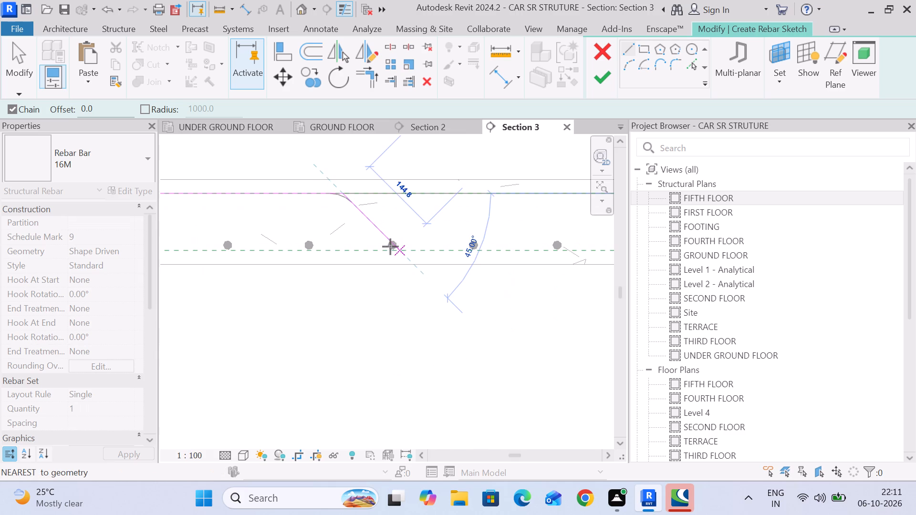
pyautogui.click(390, 247)
# Continue the bar sketch with a straight bottom leg about 6370 mm long, ending at the far side inside the grid C beam.
pyautogui.scroll(-4, 513, 246)
pyautogui.moveTo(514, 247); pyautogui.dragTo(311, 247, button='middle')
pyautogui.scroll(-4, 321, 247)
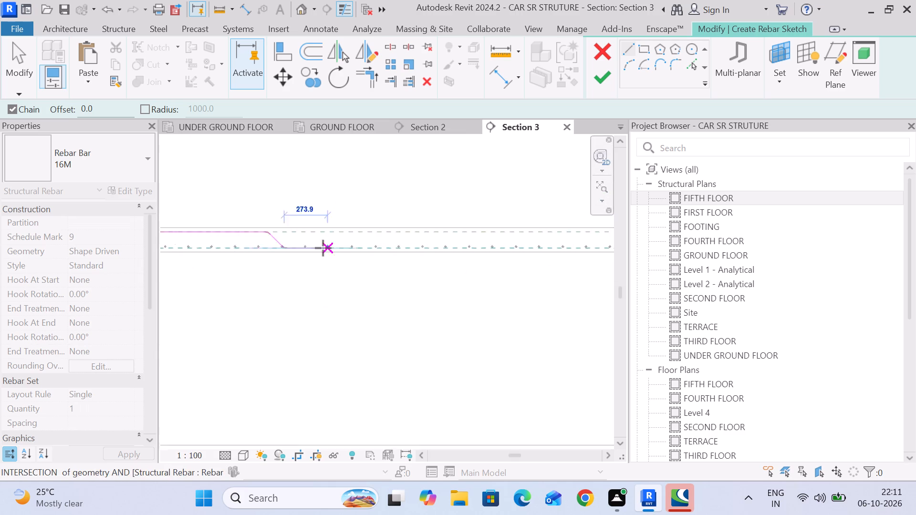
pyautogui.scroll(-8, 323, 248)
pyautogui.scroll(-2, 460, 256)
pyautogui.moveTo(459, 256); pyautogui.dragTo(281, 247, button='middle')
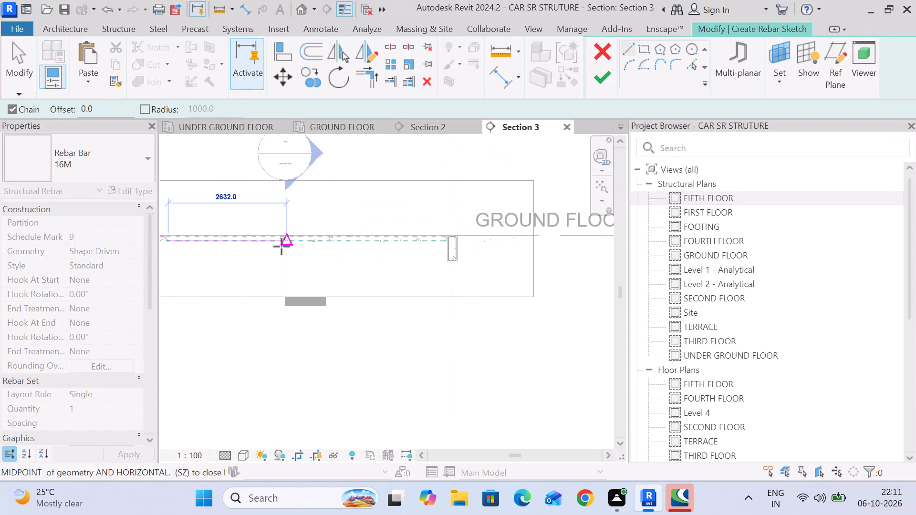
pyautogui.scroll(11, 444, 243)
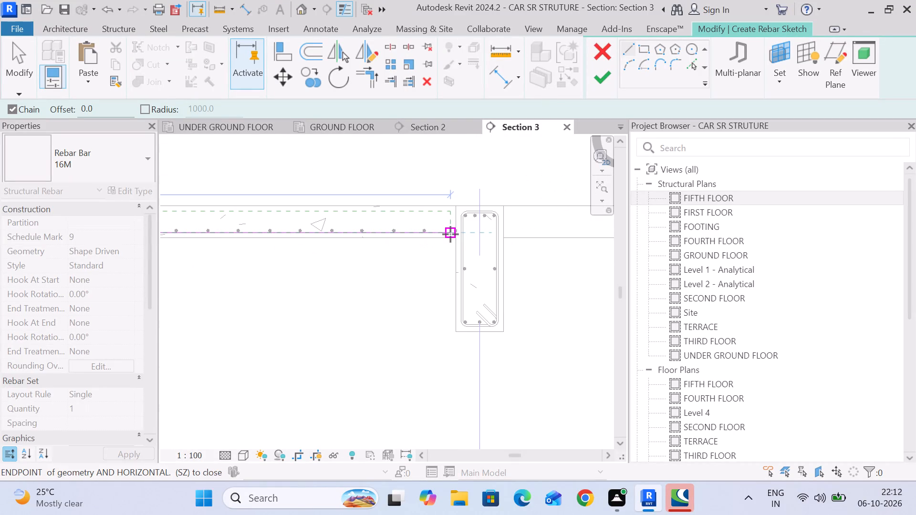
pyautogui.scroll(7, 450, 234)
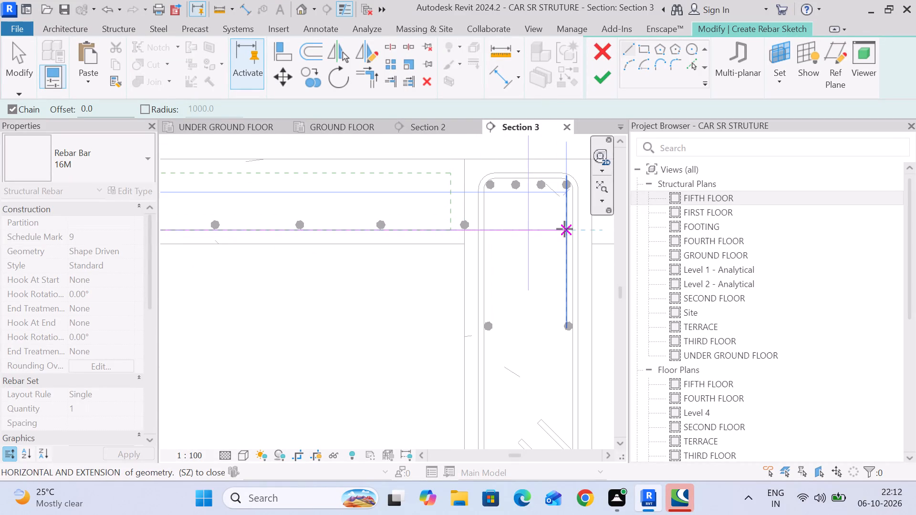
pyautogui.click(567, 229)
pyautogui.scroll(-6, 567, 229)
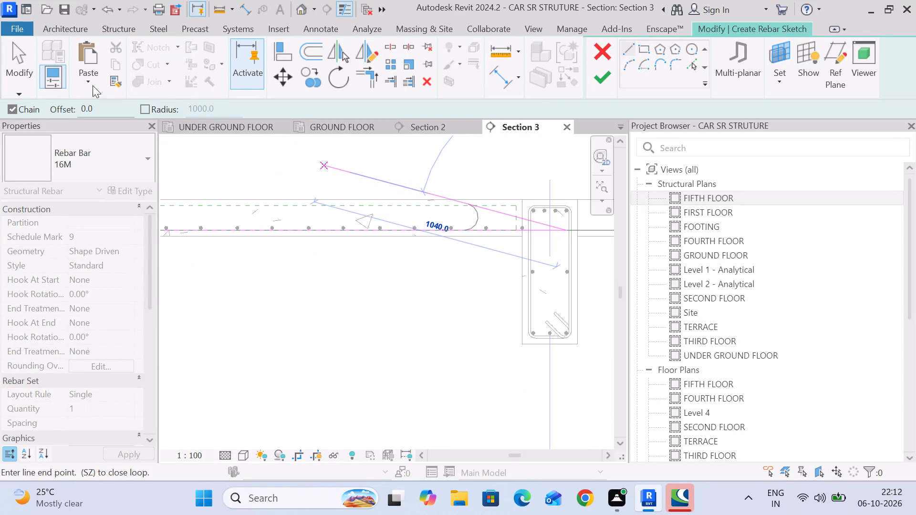
pyautogui.click(12, 68)
# Inspect the lengths of the sketched bar's top and bottom legs along the C–D slab.
pyautogui.scroll(-4, 263, 150)
pyautogui.moveTo(307, 188); pyautogui.dragTo(514, 212, button='middle')
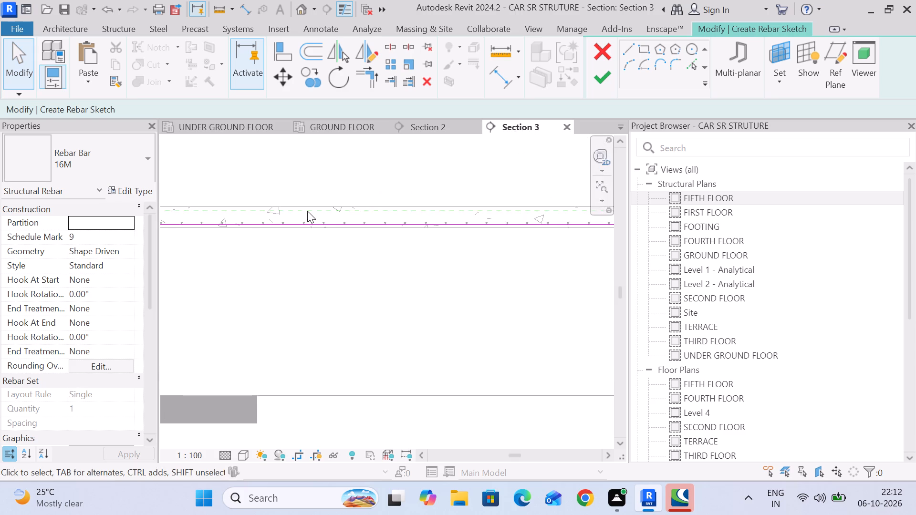
pyautogui.scroll(-5, 307, 211)
pyautogui.moveTo(234, 224); pyautogui.dragTo(509, 224, button='middle')
pyautogui.scroll(5, 337, 224)
pyautogui.click(254, 195)
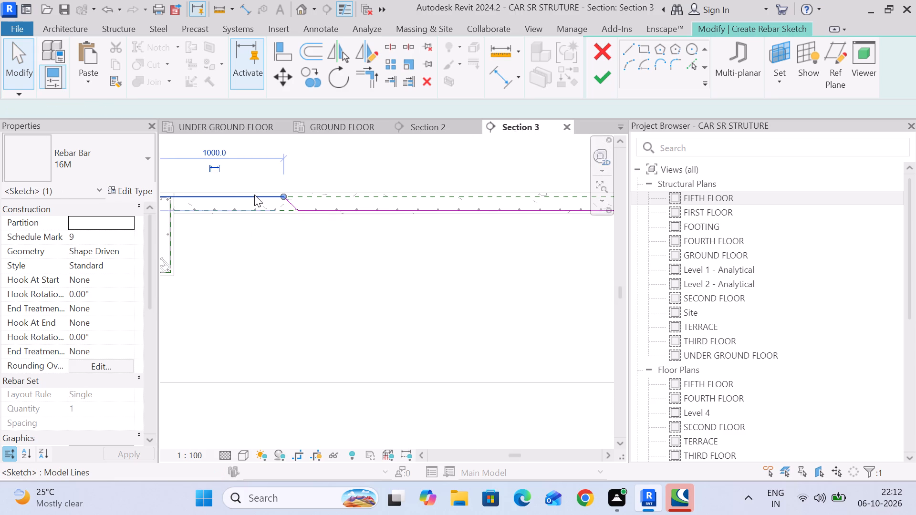
pyautogui.moveTo(258, 197); pyautogui.dragTo(326, 248, button='middle')
pyautogui.scroll(-5, 331, 248)
pyautogui.click(463, 264)
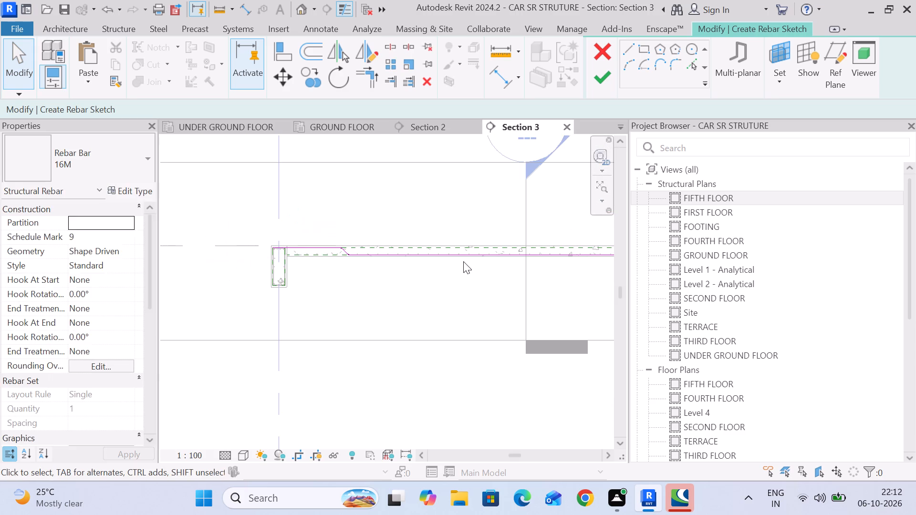
pyautogui.click(466, 257)
pyautogui.scroll(-2, 470, 261)
pyautogui.moveTo(471, 262); pyautogui.dragTo(442, 258, button='middle')
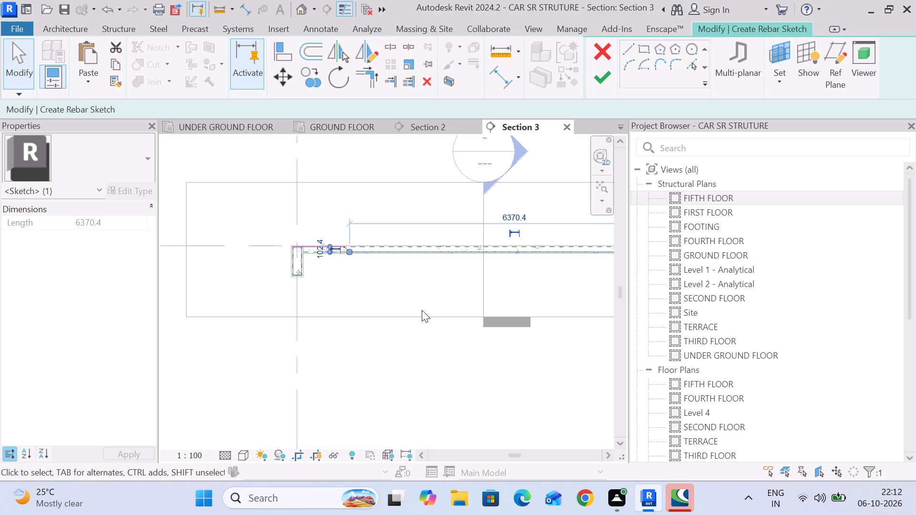
pyautogui.moveTo(505, 250); pyautogui.dragTo(447, 250, button='middle')
pyautogui.scroll(6, 311, 250)
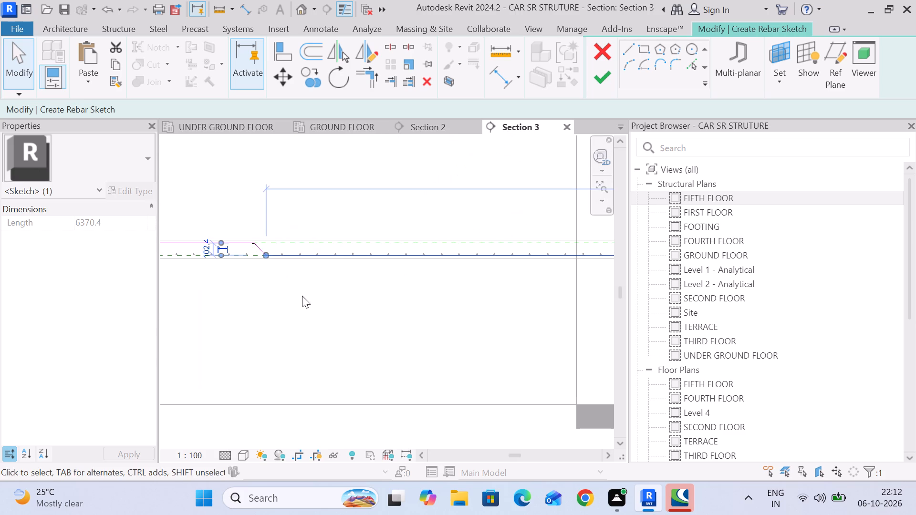
pyautogui.moveTo(307, 296); pyautogui.dragTo(378, 264, button='middle')
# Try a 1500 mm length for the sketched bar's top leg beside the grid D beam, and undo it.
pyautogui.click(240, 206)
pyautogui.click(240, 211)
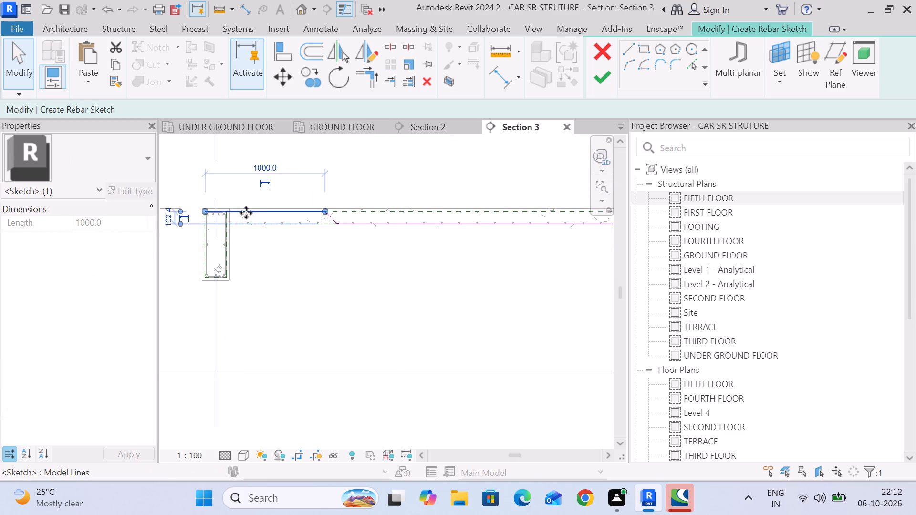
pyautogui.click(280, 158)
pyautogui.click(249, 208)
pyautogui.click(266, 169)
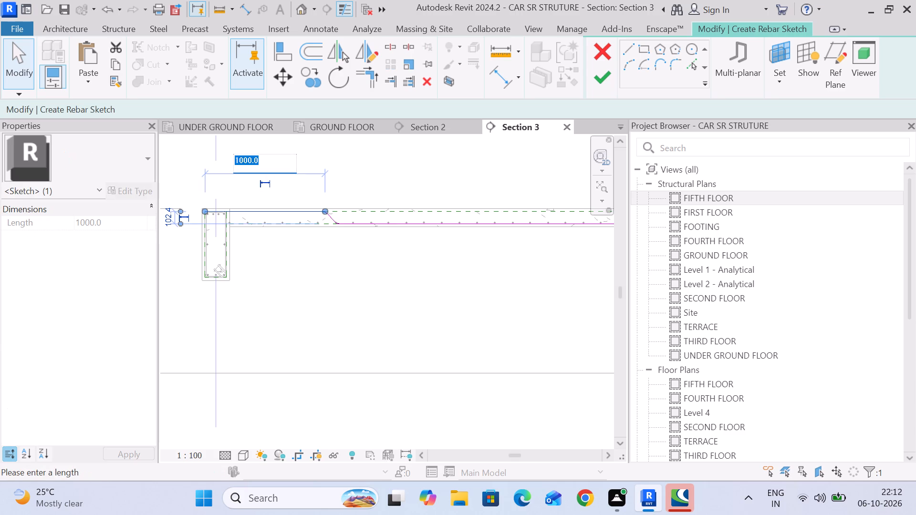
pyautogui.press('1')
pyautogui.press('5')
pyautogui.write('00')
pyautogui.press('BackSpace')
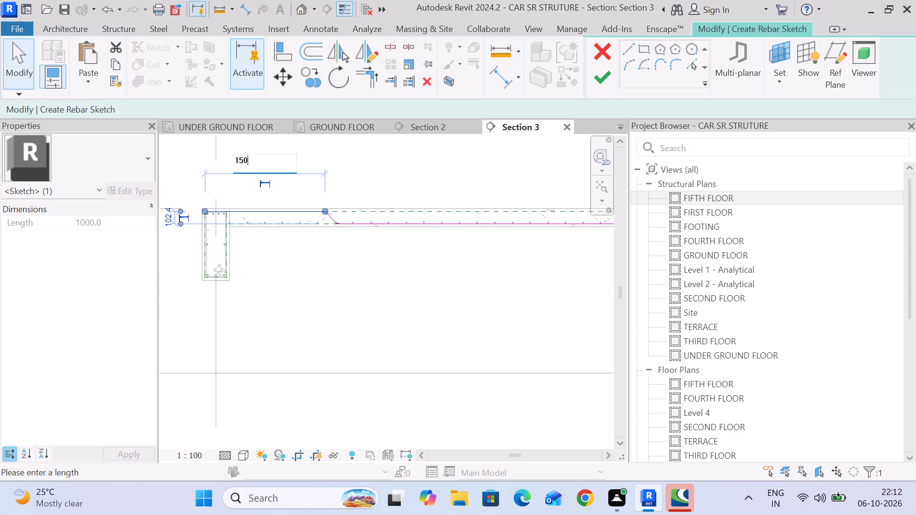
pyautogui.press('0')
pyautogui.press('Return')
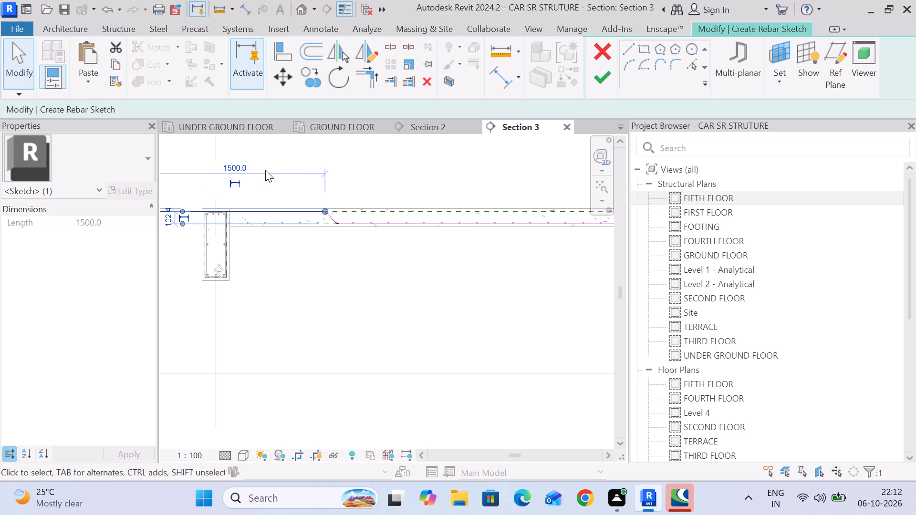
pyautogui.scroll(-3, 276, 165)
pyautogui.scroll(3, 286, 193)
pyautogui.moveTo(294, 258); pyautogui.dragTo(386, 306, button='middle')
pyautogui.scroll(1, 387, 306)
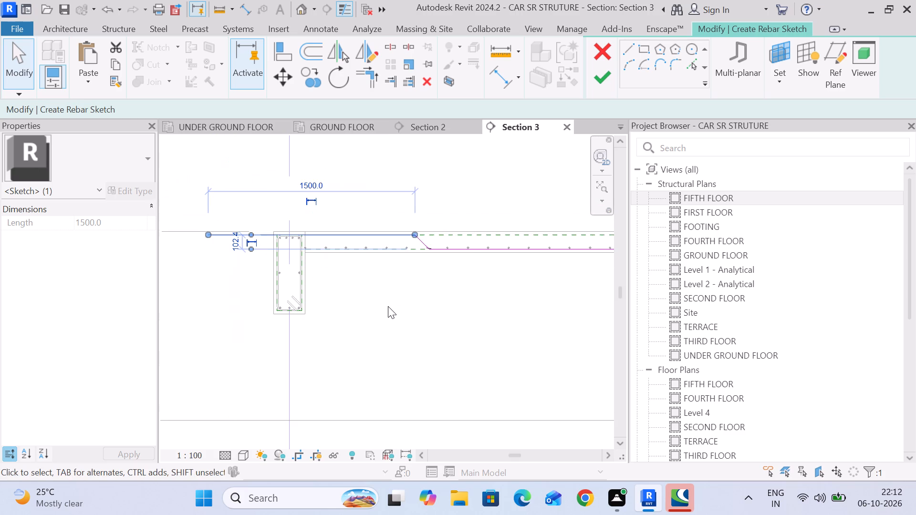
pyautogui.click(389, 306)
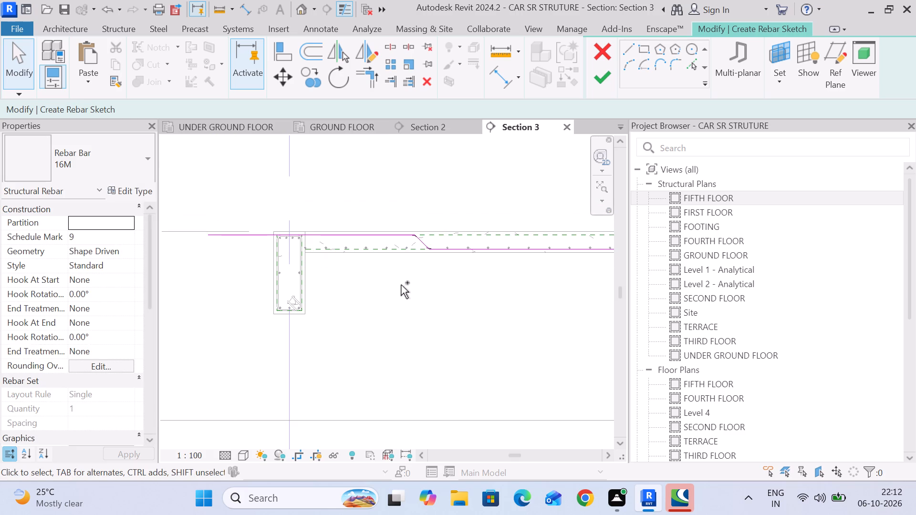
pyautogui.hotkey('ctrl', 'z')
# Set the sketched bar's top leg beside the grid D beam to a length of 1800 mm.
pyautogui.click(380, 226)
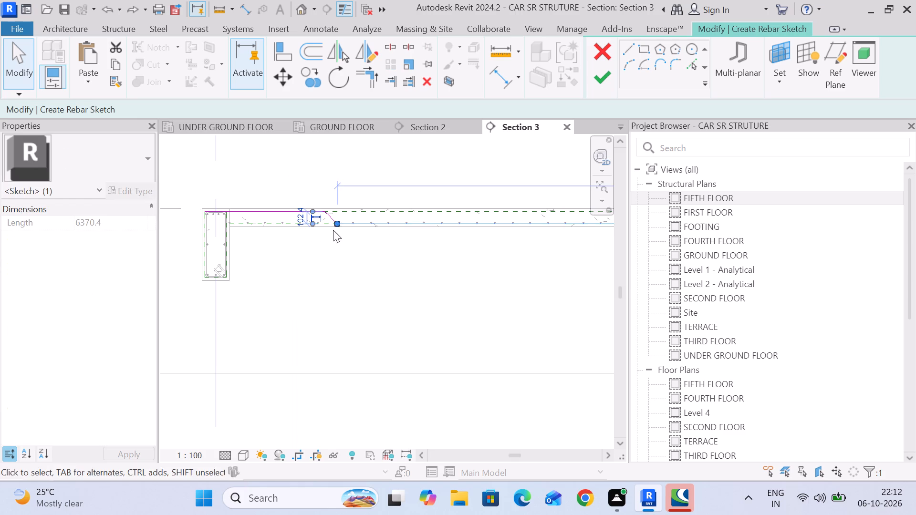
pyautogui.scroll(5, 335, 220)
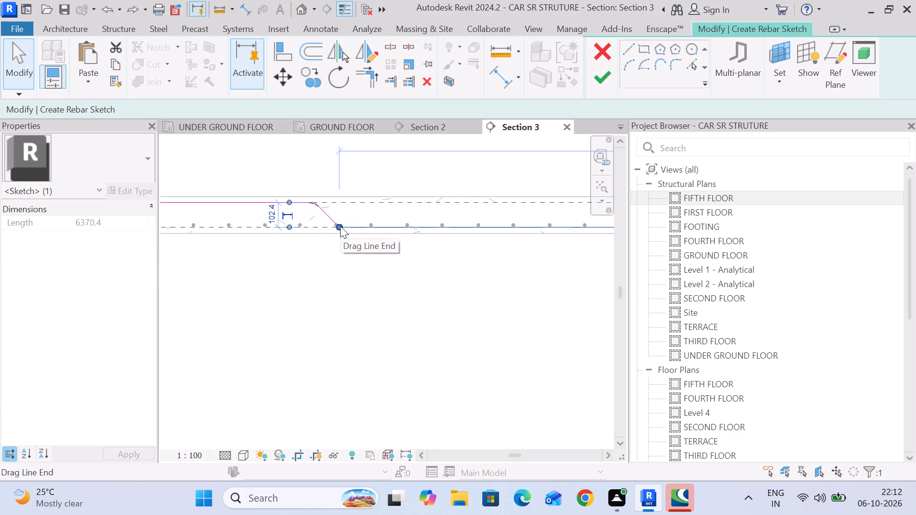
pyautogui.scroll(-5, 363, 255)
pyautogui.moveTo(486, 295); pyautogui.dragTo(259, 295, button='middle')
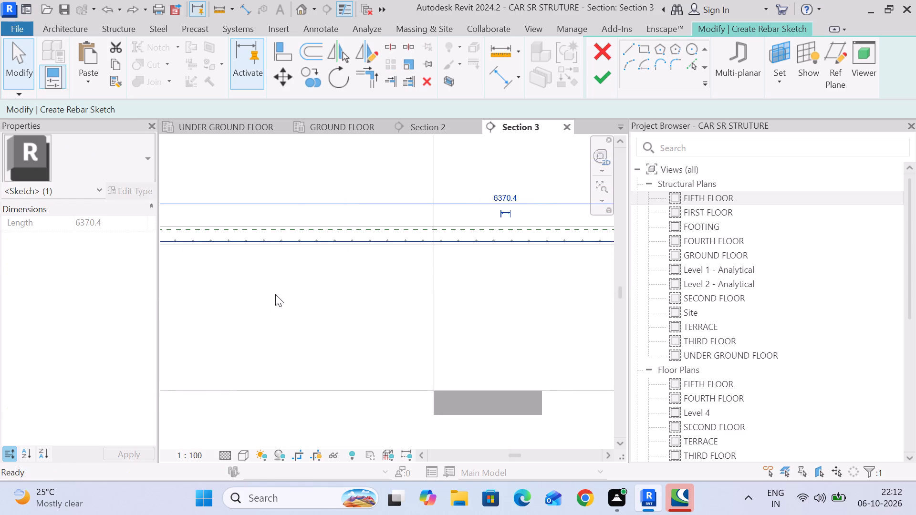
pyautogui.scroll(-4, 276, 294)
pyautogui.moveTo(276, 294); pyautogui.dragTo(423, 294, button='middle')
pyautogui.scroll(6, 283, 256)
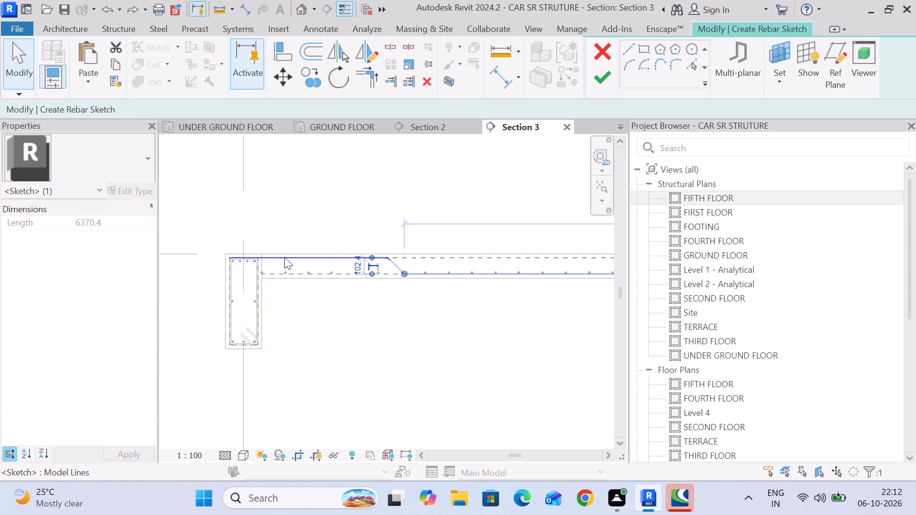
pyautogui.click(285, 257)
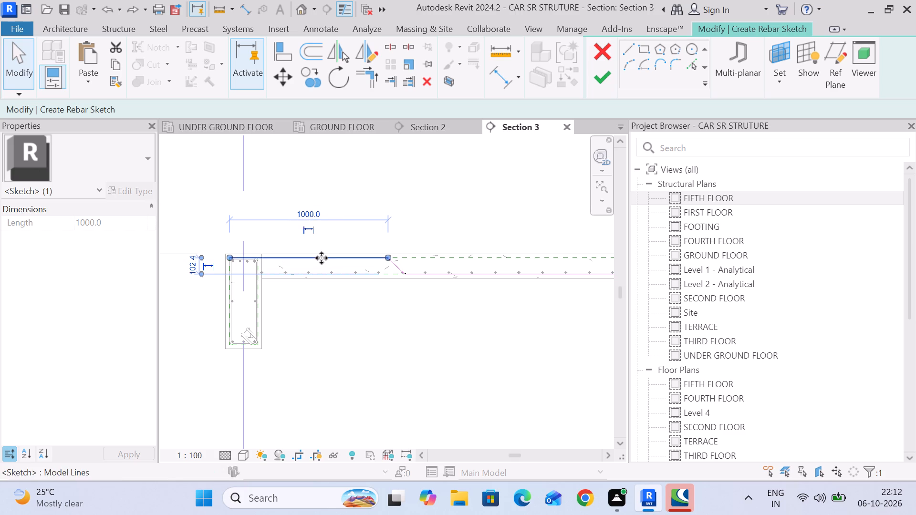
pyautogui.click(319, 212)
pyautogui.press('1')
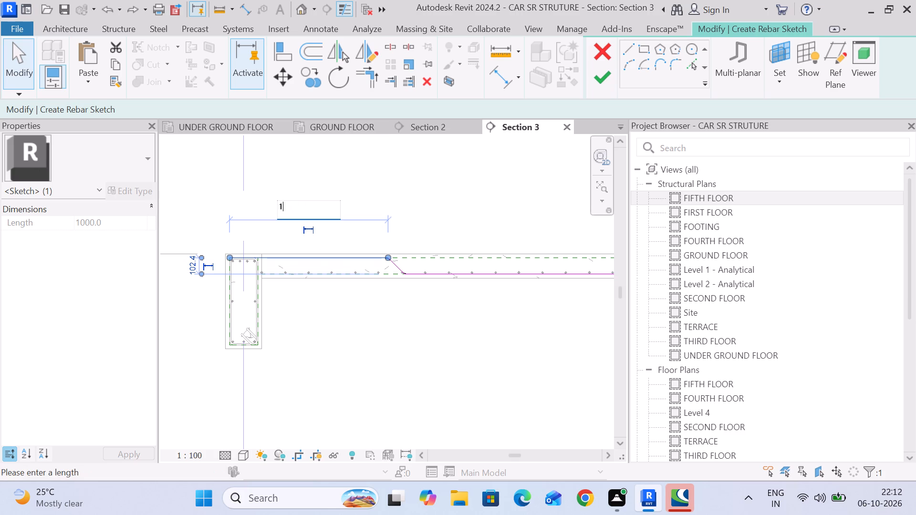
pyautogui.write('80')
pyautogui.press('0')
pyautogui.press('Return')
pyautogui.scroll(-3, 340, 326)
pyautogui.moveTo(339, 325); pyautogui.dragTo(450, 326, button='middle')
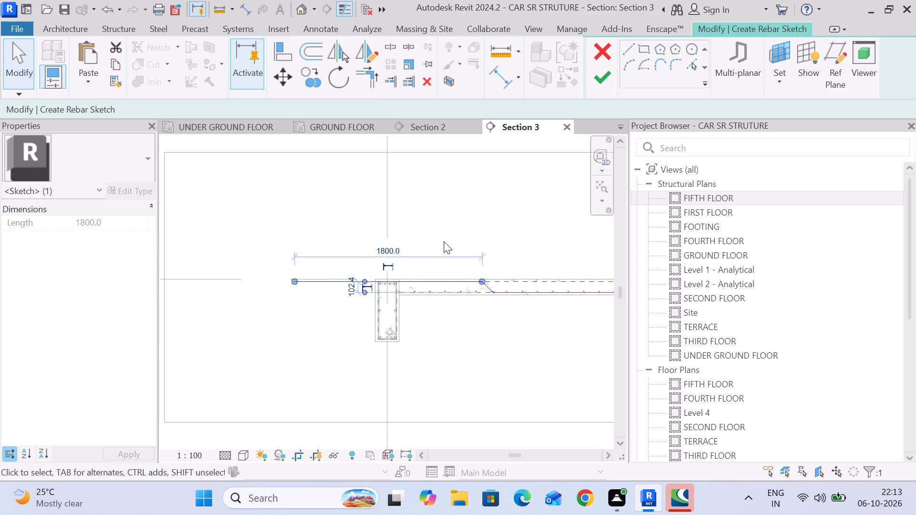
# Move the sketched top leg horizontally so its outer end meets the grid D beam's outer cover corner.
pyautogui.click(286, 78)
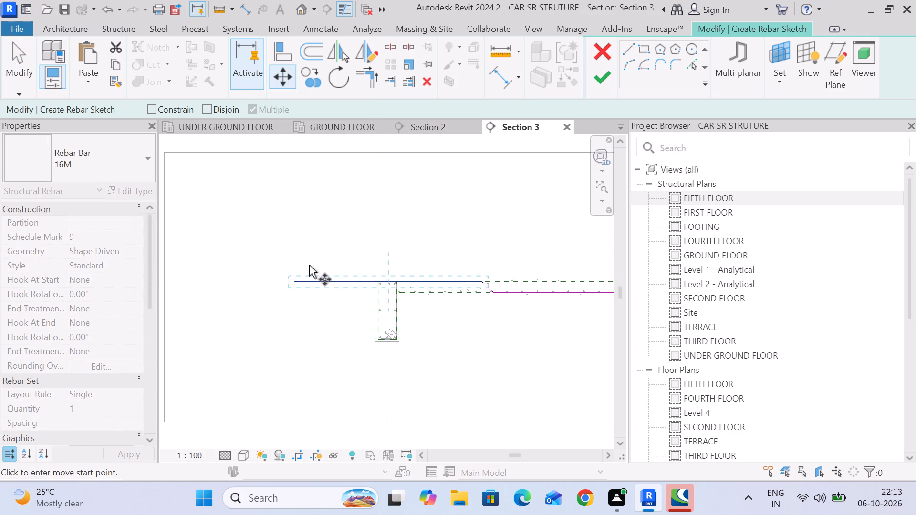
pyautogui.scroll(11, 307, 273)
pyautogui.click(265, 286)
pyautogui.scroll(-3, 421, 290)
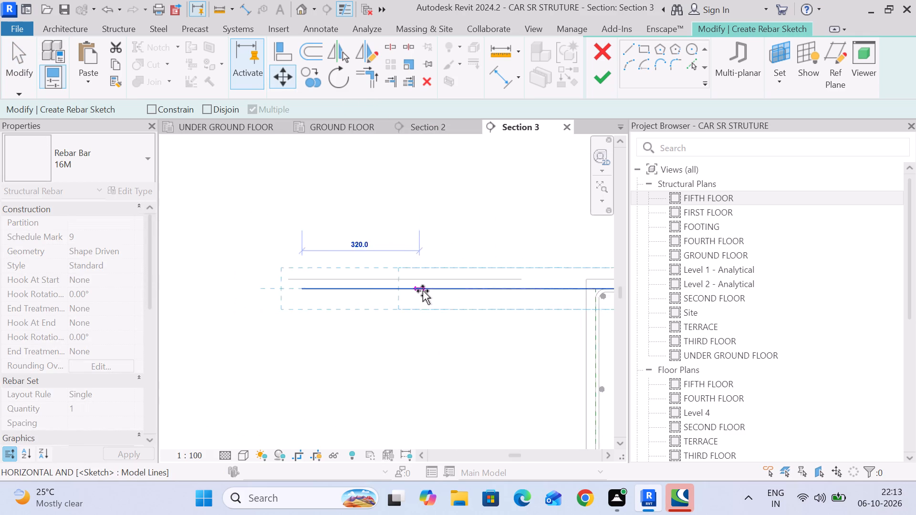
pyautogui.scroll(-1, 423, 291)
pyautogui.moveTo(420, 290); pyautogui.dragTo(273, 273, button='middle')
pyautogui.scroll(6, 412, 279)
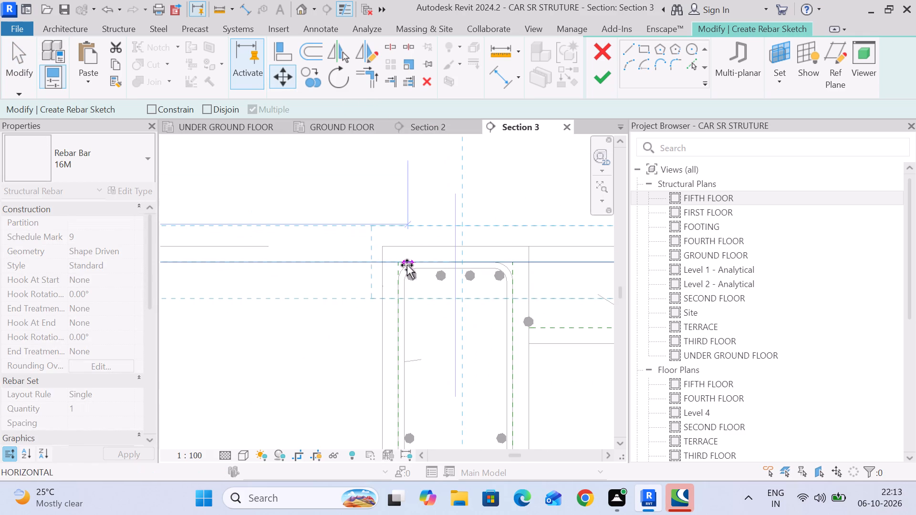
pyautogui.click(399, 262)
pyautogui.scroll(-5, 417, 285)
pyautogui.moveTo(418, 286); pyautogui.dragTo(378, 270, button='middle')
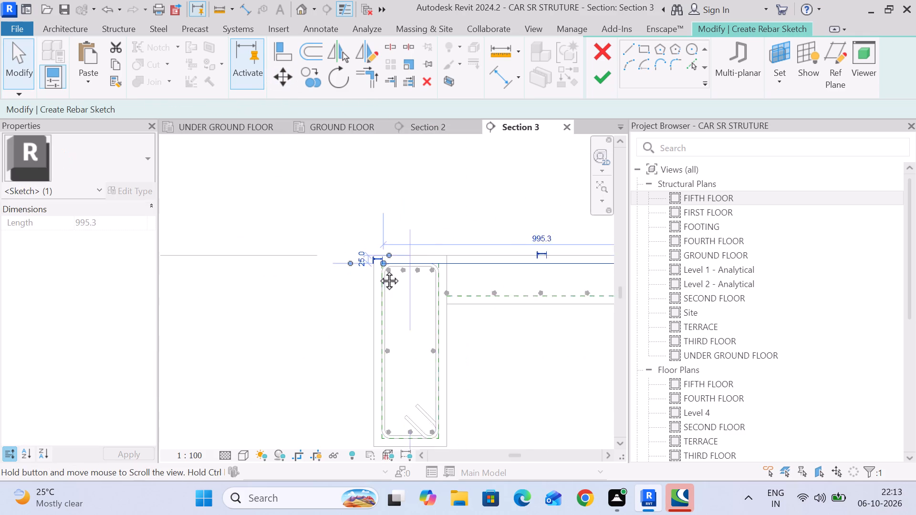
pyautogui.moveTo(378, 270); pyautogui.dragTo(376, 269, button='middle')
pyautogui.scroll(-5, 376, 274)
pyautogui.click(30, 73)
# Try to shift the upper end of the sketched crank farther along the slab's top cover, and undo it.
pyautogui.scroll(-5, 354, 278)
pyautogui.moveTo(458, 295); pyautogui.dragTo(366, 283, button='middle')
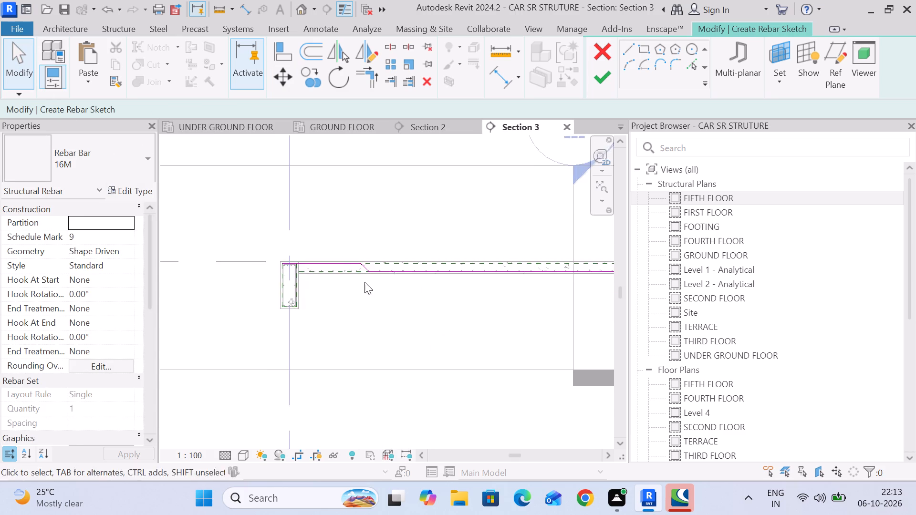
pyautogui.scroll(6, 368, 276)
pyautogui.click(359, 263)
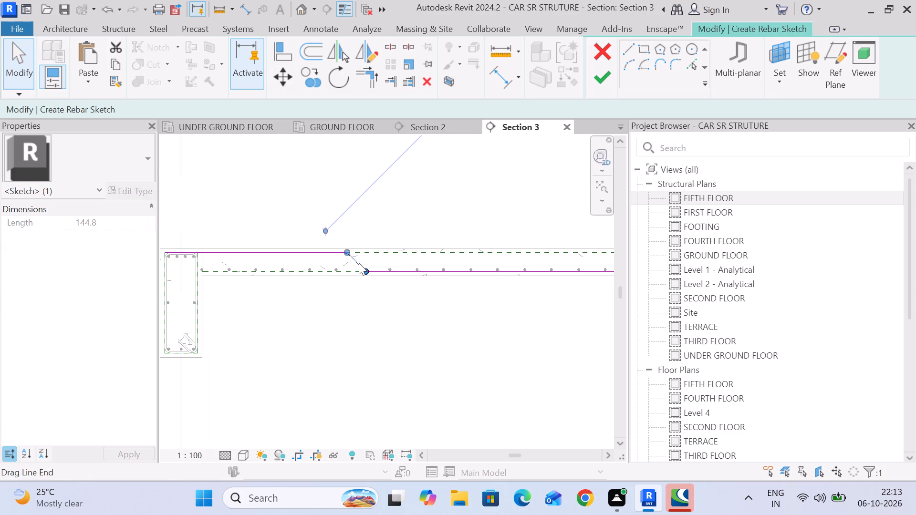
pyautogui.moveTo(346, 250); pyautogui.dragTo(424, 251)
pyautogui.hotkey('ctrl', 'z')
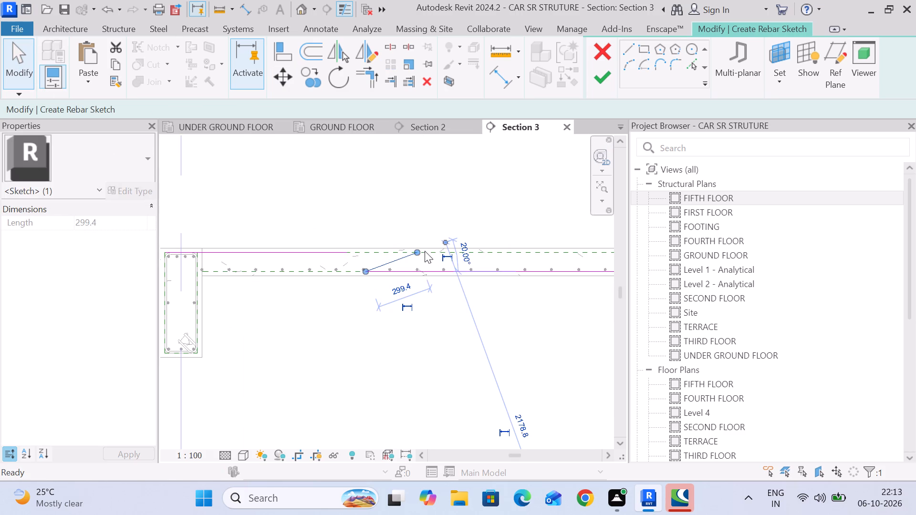
# Finish the cranked bar sketch and exit rebar placement.
pyautogui.scroll(-4, 415, 300)
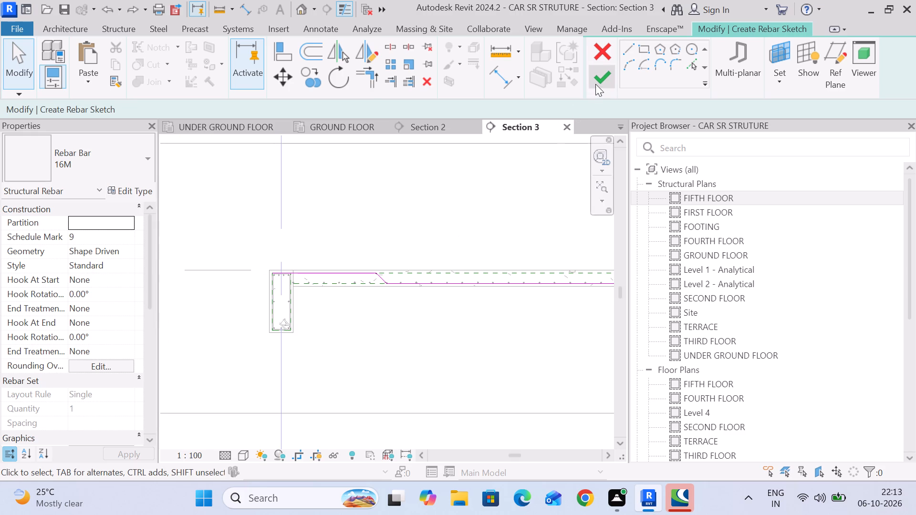
pyautogui.click(595, 84)
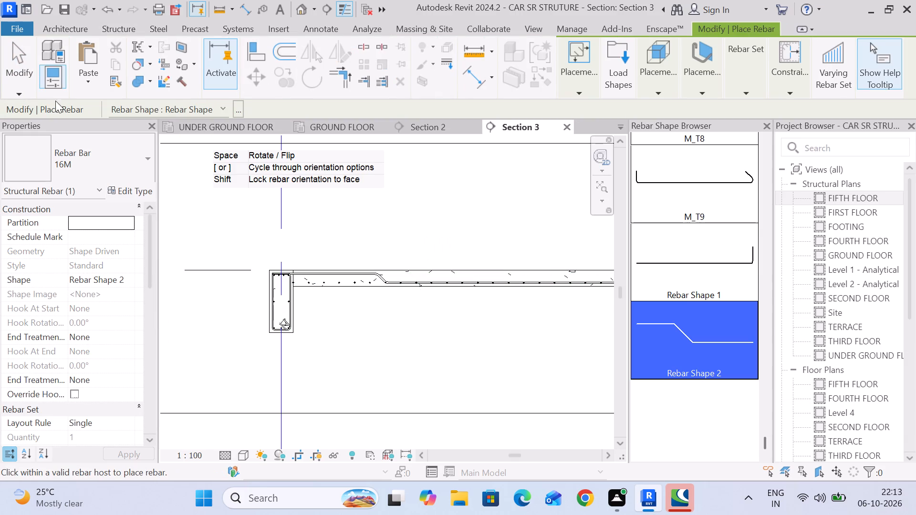
pyautogui.click(35, 70)
pyautogui.click(23, 62)
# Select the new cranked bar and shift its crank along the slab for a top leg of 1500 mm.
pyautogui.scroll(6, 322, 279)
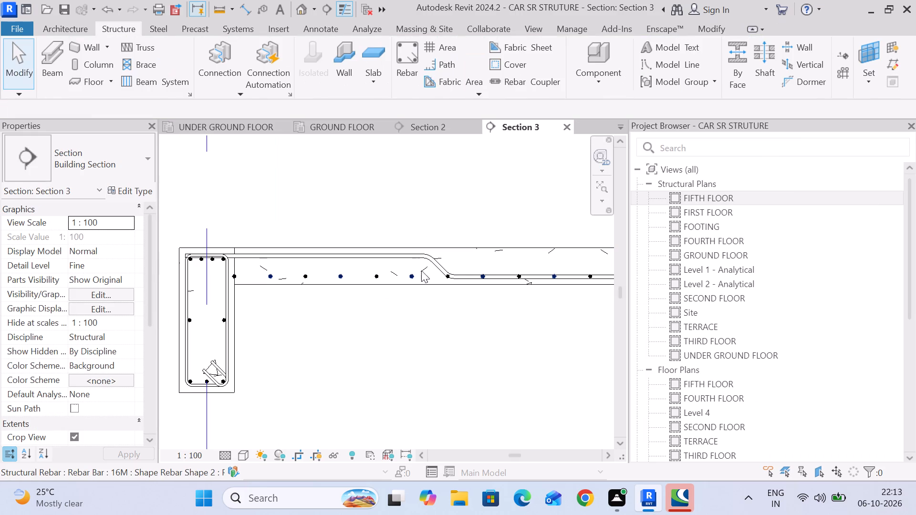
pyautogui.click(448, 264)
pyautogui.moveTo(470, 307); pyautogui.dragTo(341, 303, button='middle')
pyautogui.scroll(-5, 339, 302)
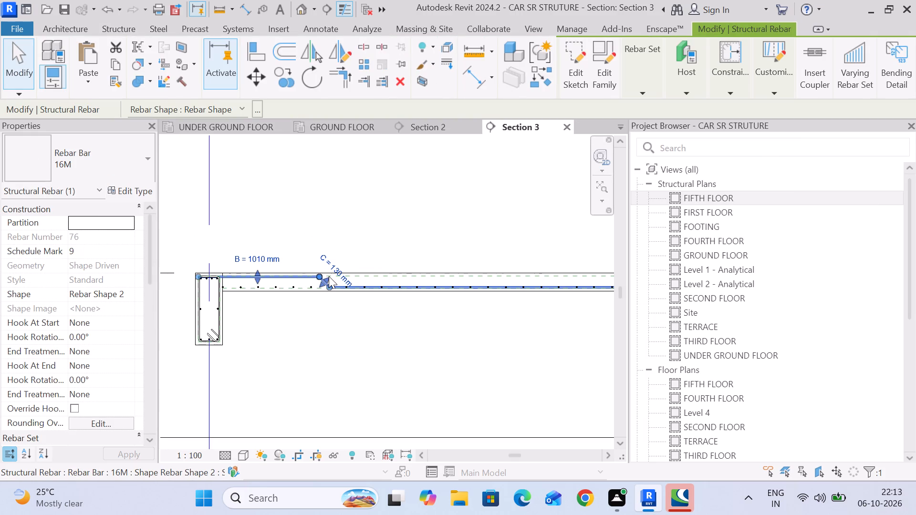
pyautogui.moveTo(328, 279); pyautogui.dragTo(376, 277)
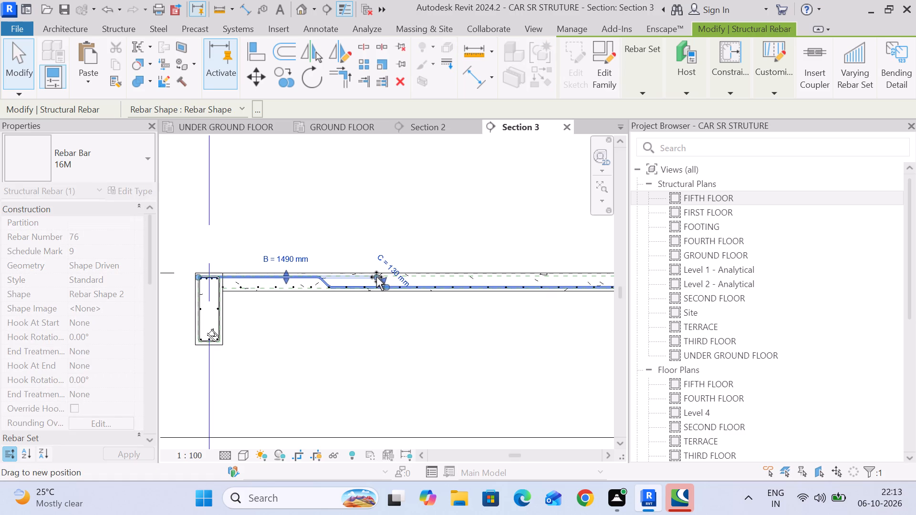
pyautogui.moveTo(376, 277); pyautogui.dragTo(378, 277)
# Shift the bar's crank farther from the grid D beam for a top leg of 2000 mm.
pyautogui.scroll(-2, 385, 315)
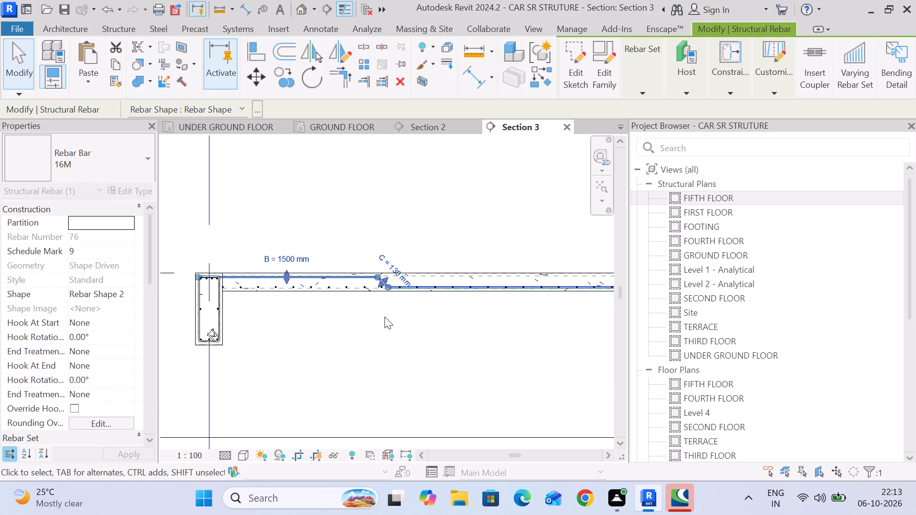
pyautogui.scroll(-2, 385, 317)
pyautogui.moveTo(320, 310); pyautogui.dragTo(283, 309, button='middle')
pyautogui.scroll(-4, 288, 309)
pyautogui.scroll(8, 314, 312)
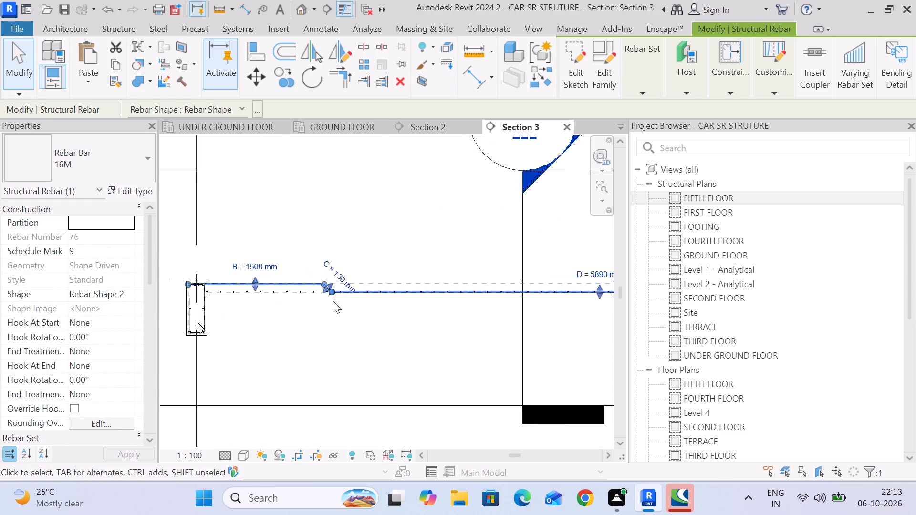
pyautogui.scroll(5, 333, 301)
pyautogui.scroll(-3, 314, 290)
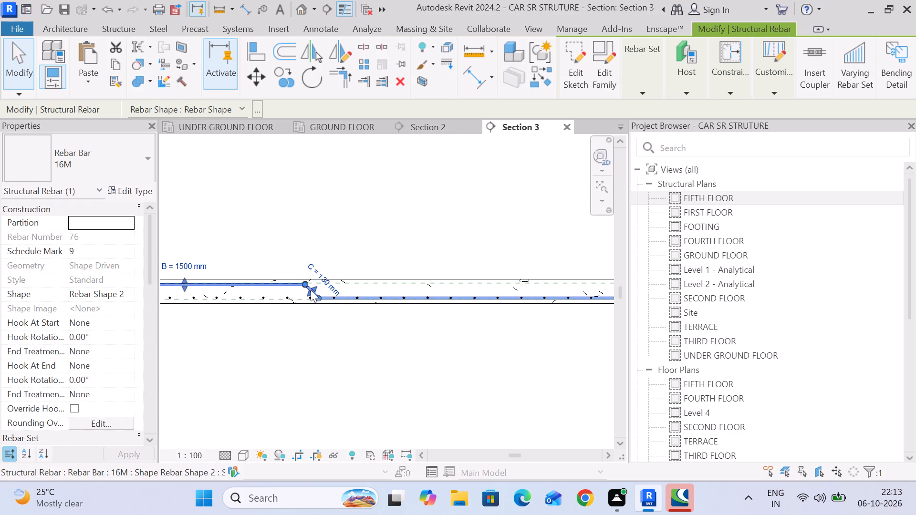
pyautogui.moveTo(311, 290); pyautogui.dragTo(377, 287)
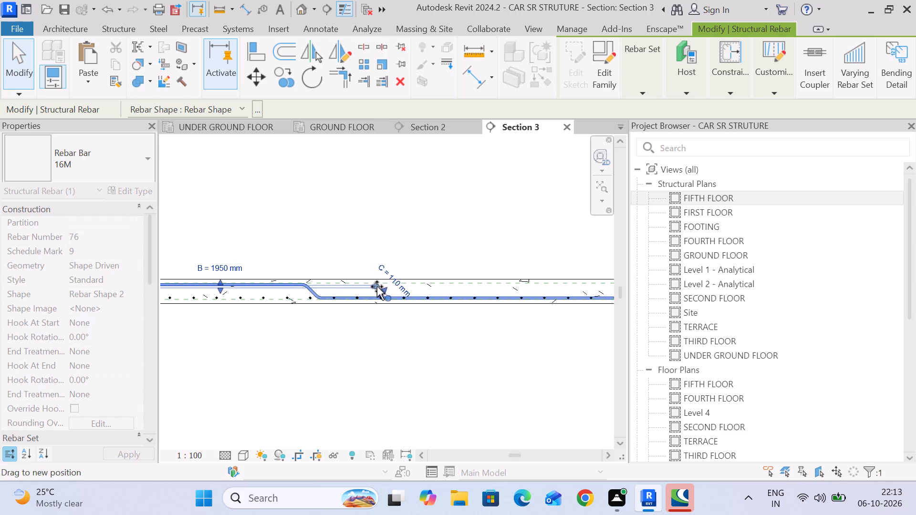
pyautogui.moveTo(377, 287); pyautogui.dragTo(384, 287)
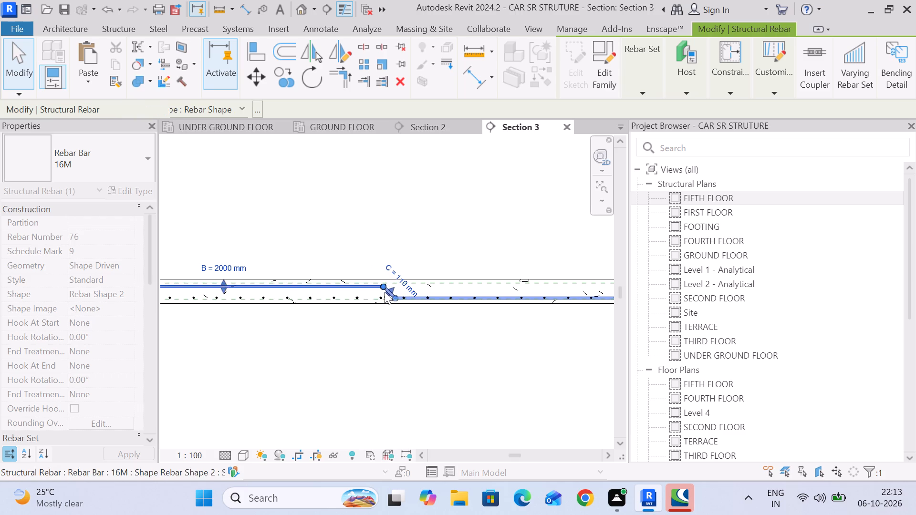
# Raise the bar's top leg to the slab's top cover, giving the crank a length of 130 mm.
pyautogui.scroll(-3, 395, 323)
pyautogui.moveTo(395, 323); pyautogui.dragTo(360, 297, button='middle')
pyautogui.scroll(6, 358, 279)
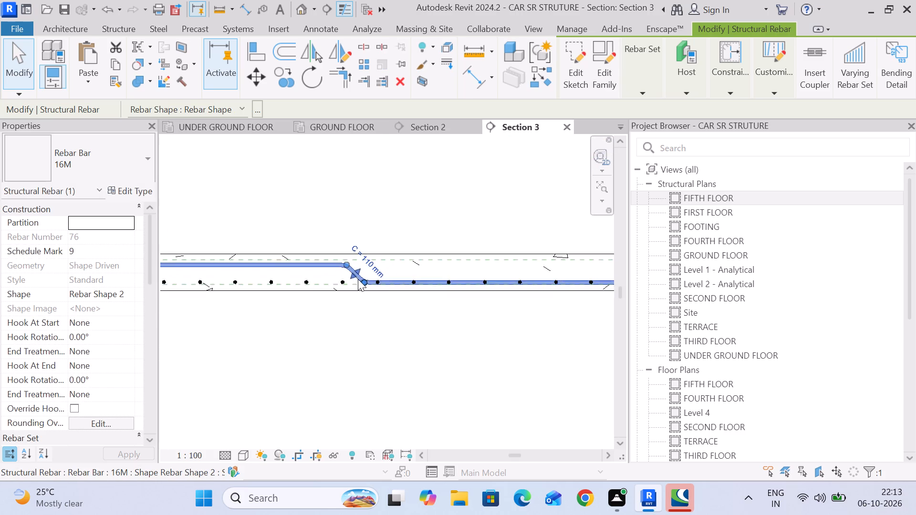
pyautogui.scroll(5, 358, 277)
pyautogui.moveTo(353, 268); pyautogui.dragTo(353, 260)
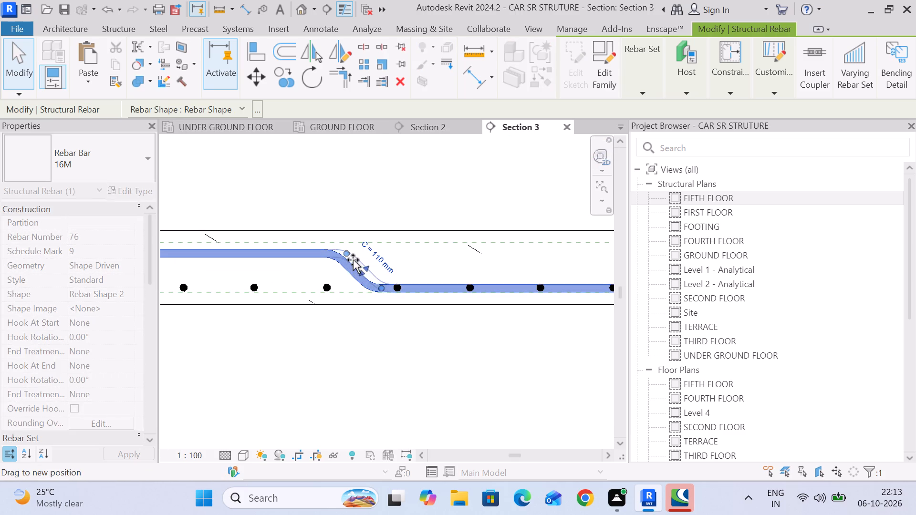
pyautogui.moveTo(353, 260); pyautogui.dragTo(346, 263)
pyautogui.scroll(-12, 349, 265)
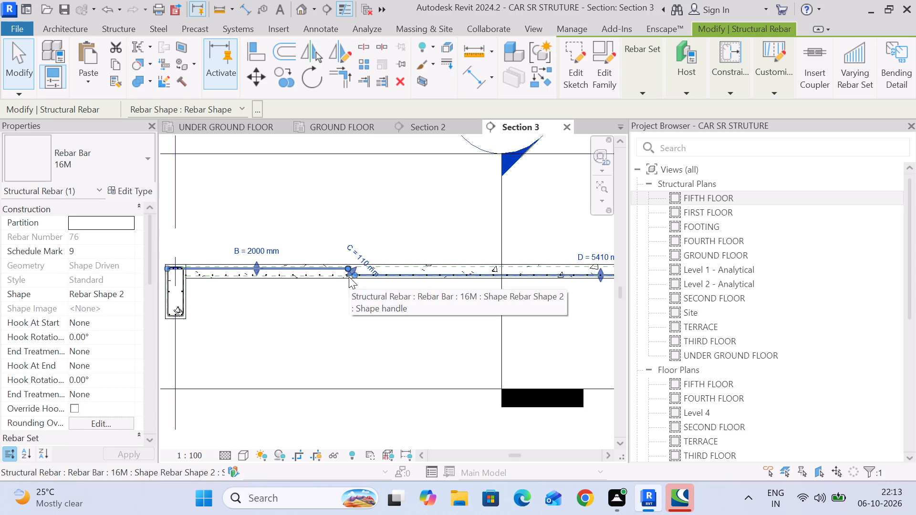
pyautogui.scroll(7, 349, 276)
pyautogui.moveTo(343, 259); pyautogui.dragTo(345, 254)
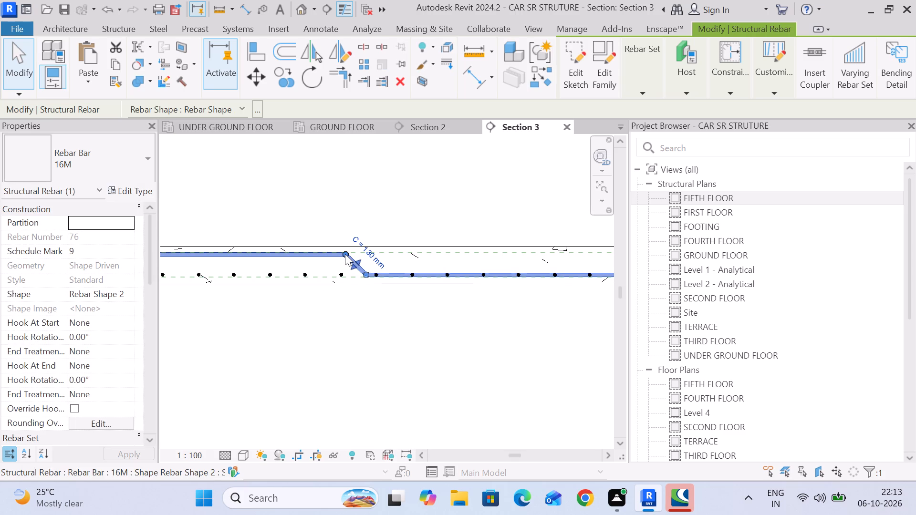
# Mirror a copy of the cranked bar about a vertical axis drawn at mid-span between the grid D and C beams.
pyautogui.scroll(-5, 348, 256)
pyautogui.scroll(-1, 291, 295)
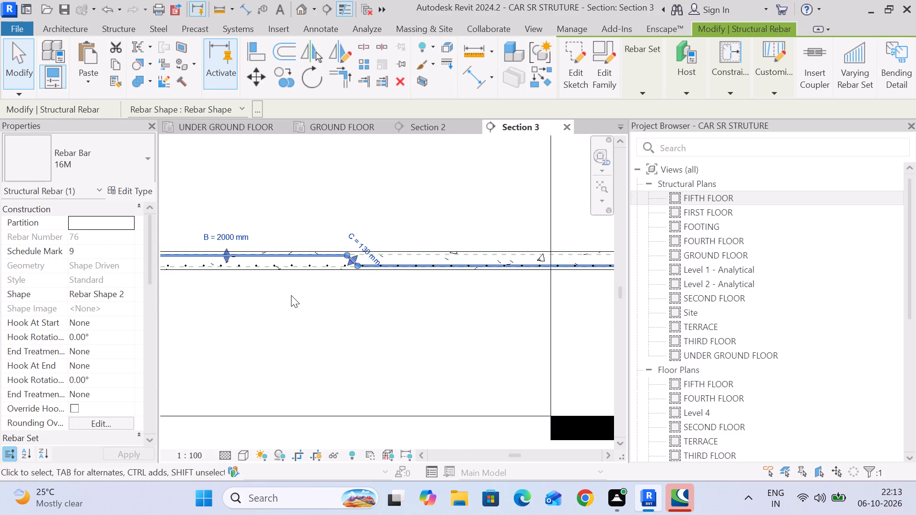
pyautogui.scroll(-8, 291, 295)
pyautogui.scroll(3, 315, 300)
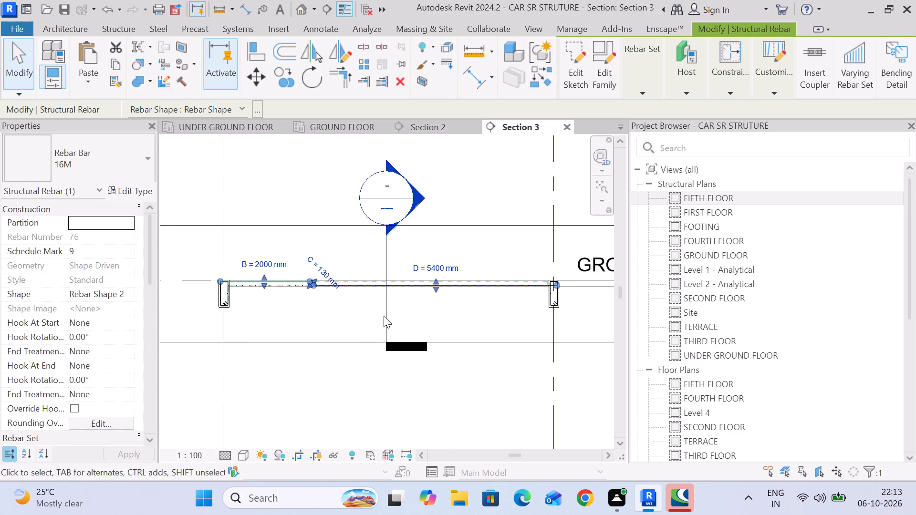
pyautogui.moveTo(458, 317); pyautogui.dragTo(458, 313, button='middle')
pyautogui.moveTo(337, 51); pyautogui.dragTo(337, 57)
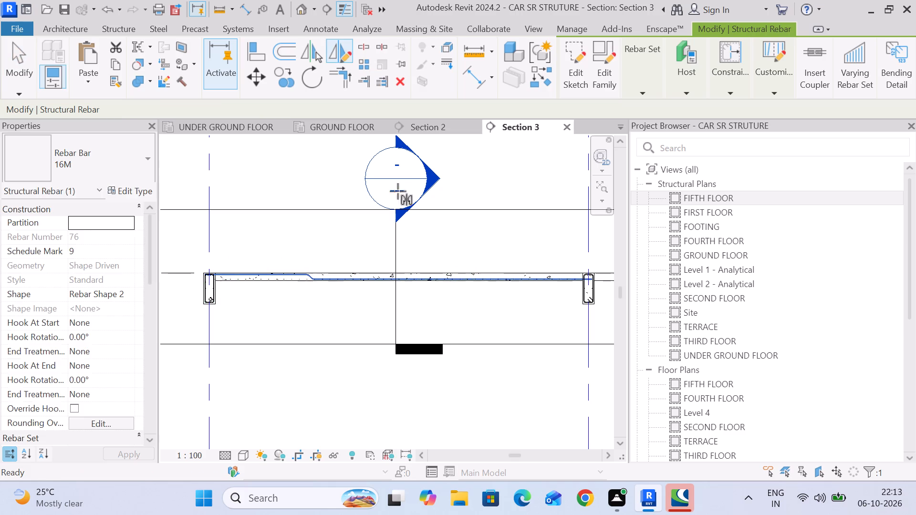
pyautogui.scroll(2, 400, 273)
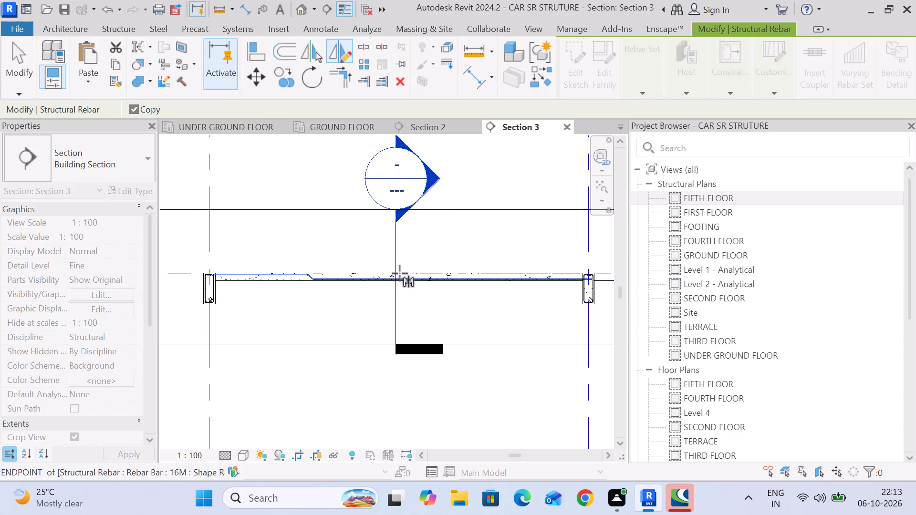
pyautogui.scroll(5, 400, 273)
pyautogui.click(400, 273)
pyautogui.click(399, 316)
pyautogui.scroll(-4, 408, 324)
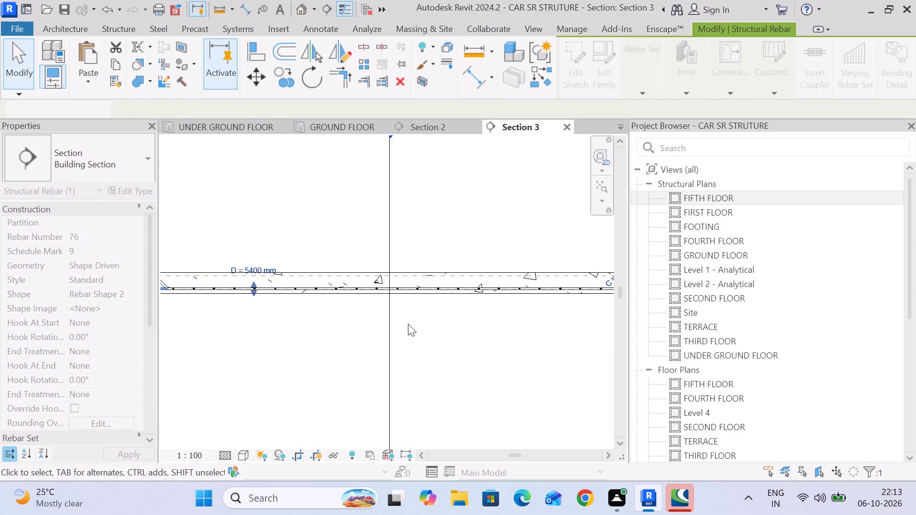
pyautogui.moveTo(408, 324); pyautogui.dragTo(383, 308, button='middle')
pyautogui.scroll(-4, 380, 305)
pyautogui.click(11, 45)
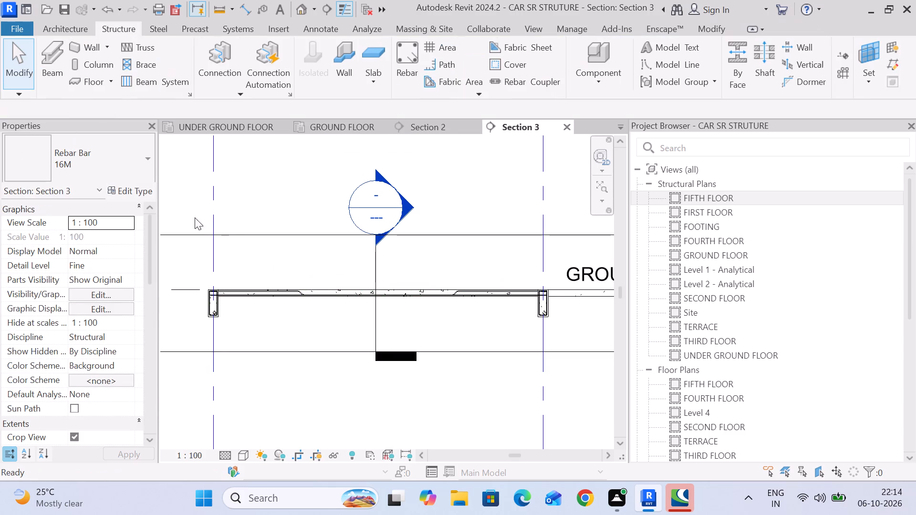
# Examine the mirrored pair of cranked bars and their overlap along the slab in Section 3.
pyautogui.scroll(4, 397, 295)
pyautogui.moveTo(405, 297); pyautogui.dragTo(404, 243, button='middle')
pyautogui.scroll(-4, 403, 240)
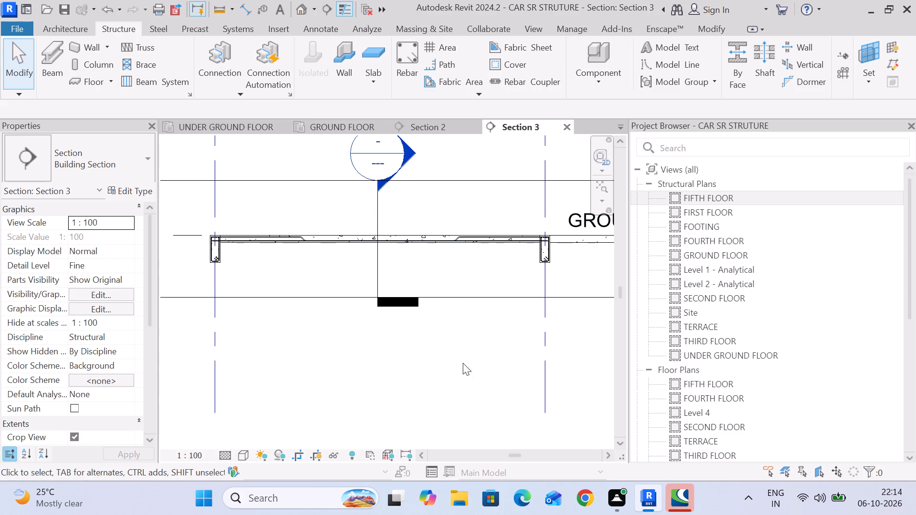
pyautogui.scroll(-2, 476, 194)
pyautogui.scroll(7, 421, 235)
pyautogui.moveTo(416, 246); pyautogui.dragTo(402, 268, button='middle')
pyautogui.scroll(7, 529, 234)
pyautogui.scroll(-5, 530, 244)
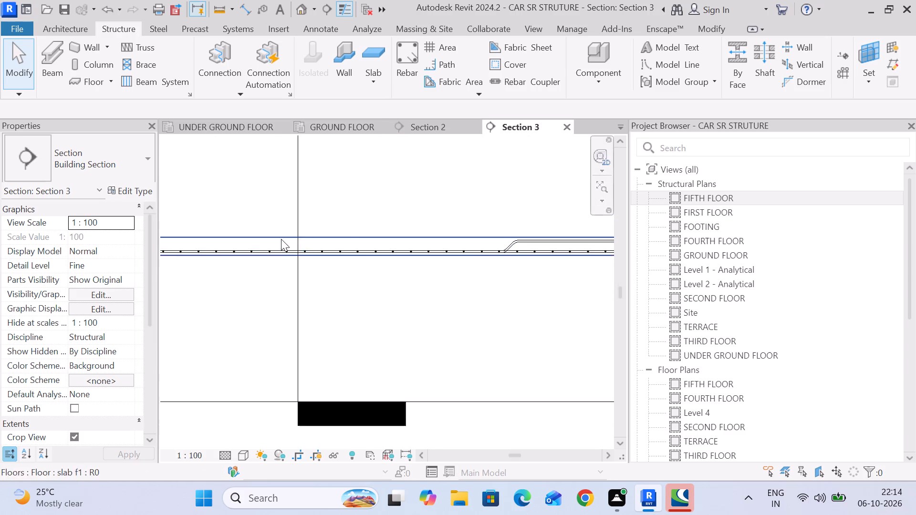
pyautogui.moveTo(282, 239); pyautogui.dragTo(447, 252, button='middle')
pyautogui.click(264, 255)
pyautogui.scroll(2, 254, 255)
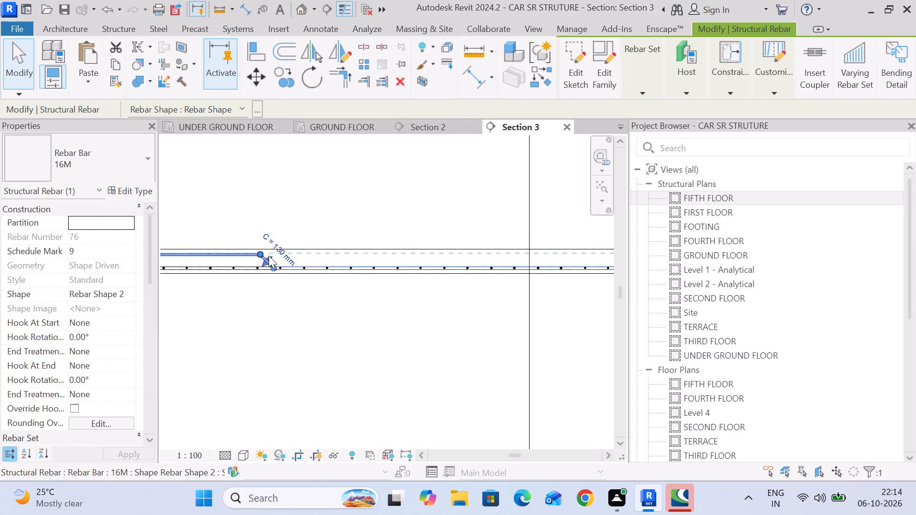
pyautogui.moveTo(510, 256); pyautogui.dragTo(370, 252, button='middle')
pyautogui.moveTo(562, 256); pyautogui.dragTo(351, 234, button='middle')
pyautogui.scroll(-6, 351, 234)
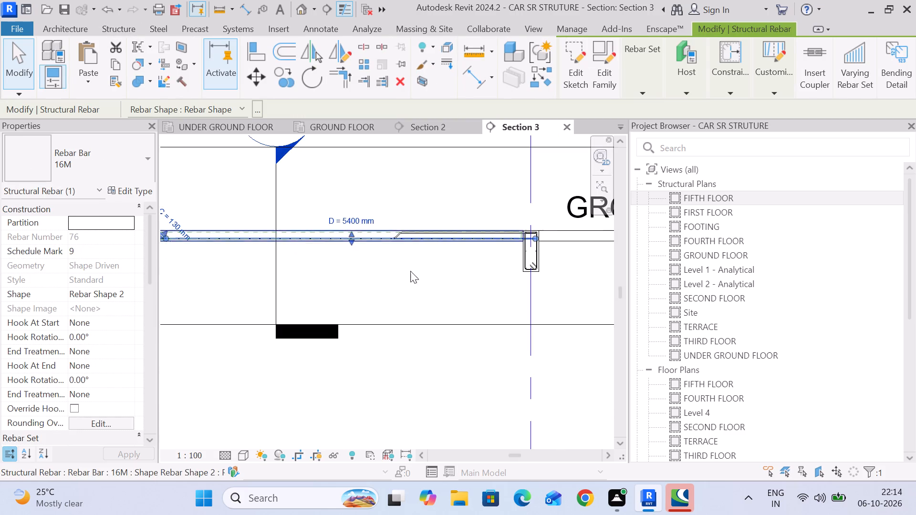
pyautogui.click(417, 278)
pyautogui.scroll(8, 406, 245)
pyautogui.click(387, 215)
pyautogui.scroll(-6, 390, 247)
# Distribute the cranked bar with its top leg at the grid D beam using Maximum Spacing layout at 300 mm.
pyautogui.moveTo(289, 270); pyautogui.dragTo(543, 295, button='middle')
pyautogui.click(333, 293)
pyautogui.scroll(7, 322, 248)
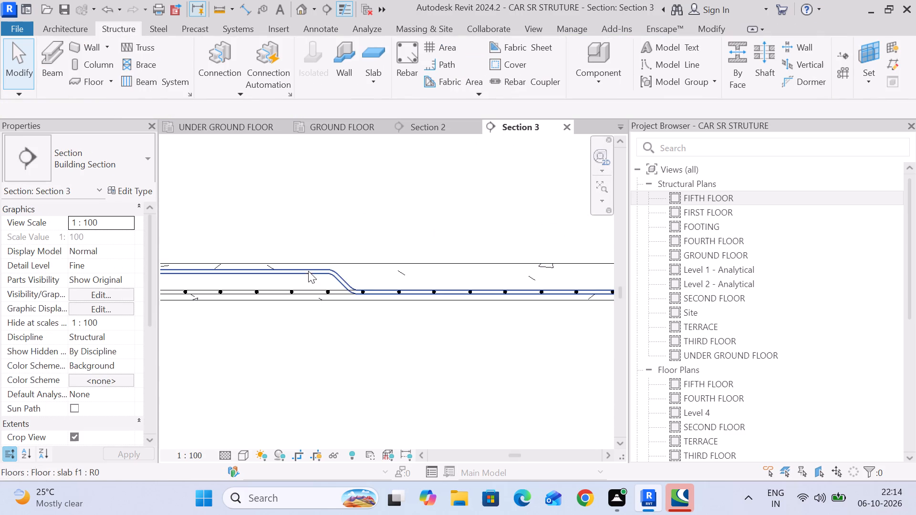
pyautogui.click(308, 273)
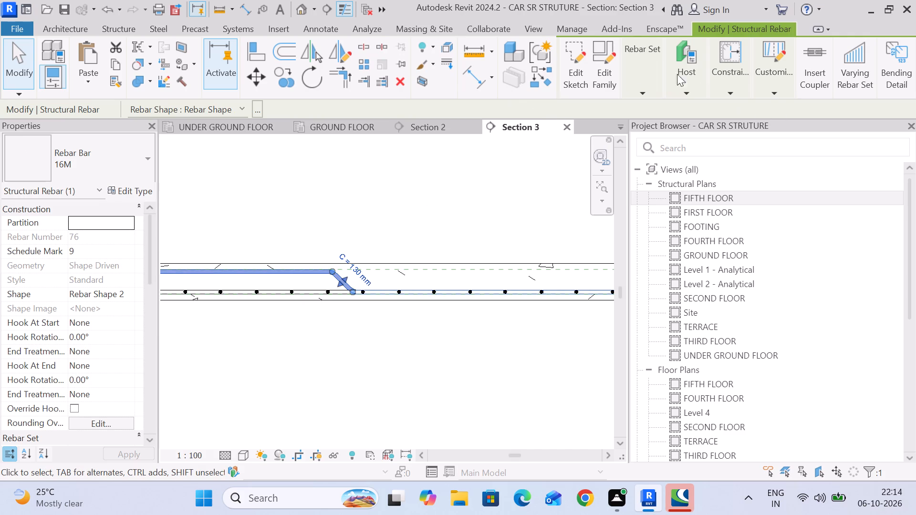
pyautogui.click(643, 88)
pyautogui.click(683, 108)
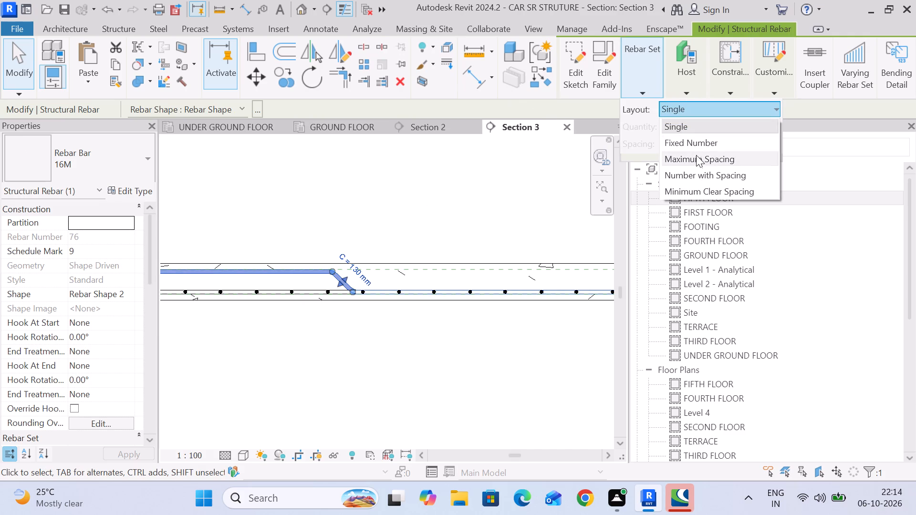
pyautogui.click(697, 158)
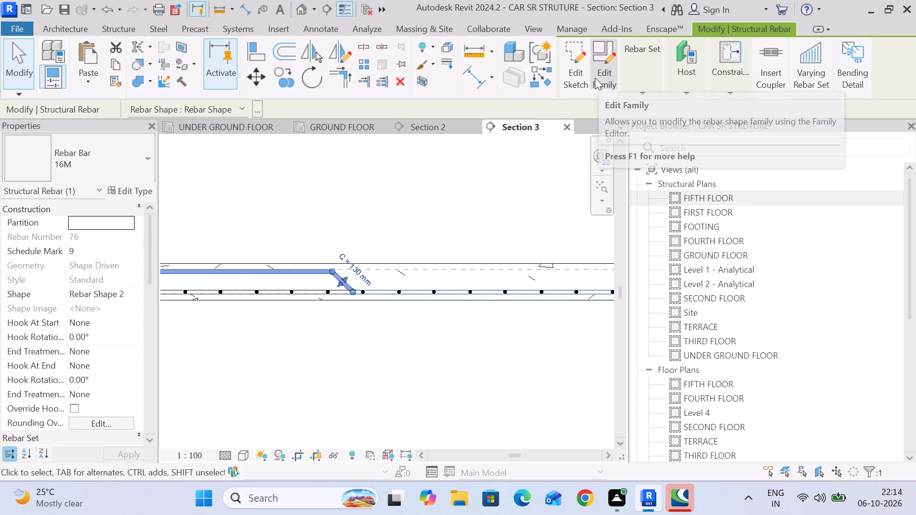
pyautogui.click(642, 81)
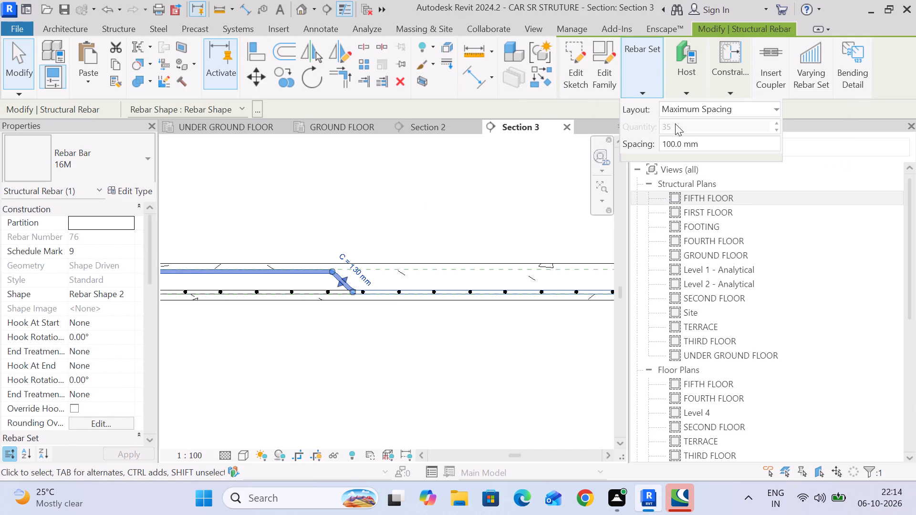
pyautogui.click(711, 147)
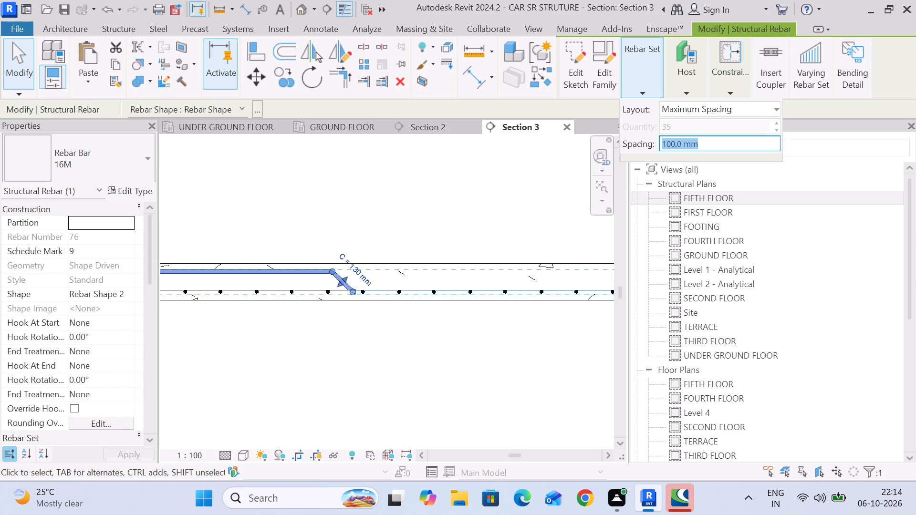
pyautogui.press('3')
pyautogui.write('00')
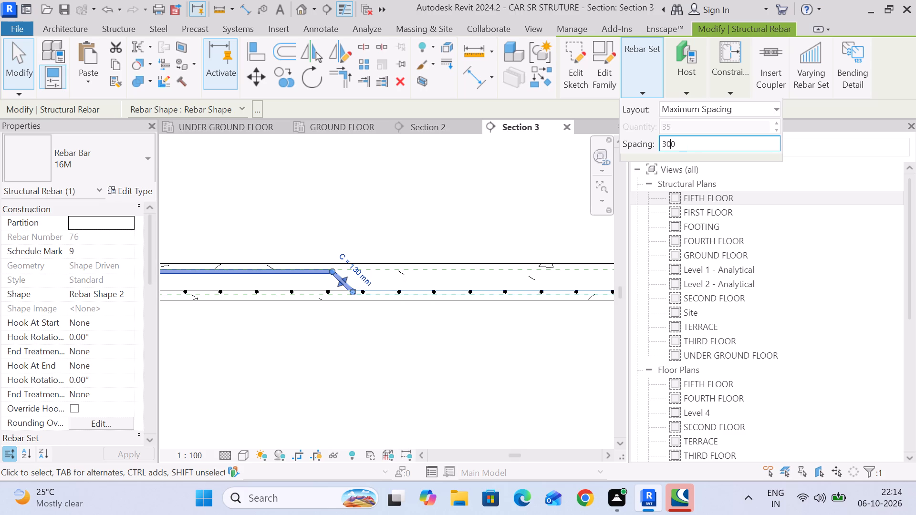
pyautogui.press('Return')
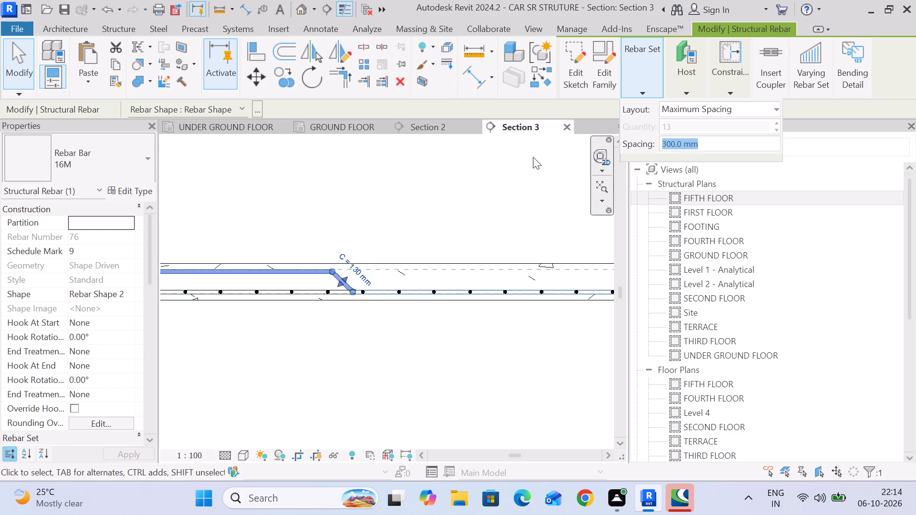
pyautogui.click(448, 225)
# Distribute the mirrored cranked bar with its top leg at the grid C beam using Maximum Spacing layout at 300 mm.
pyautogui.scroll(-5, 469, 230)
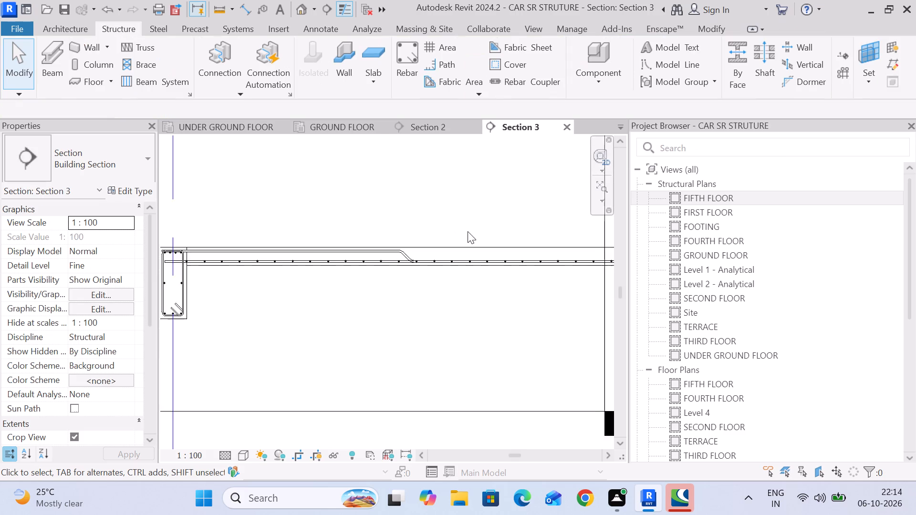
pyautogui.moveTo(463, 231); pyautogui.dragTo(257, 218, button='middle')
pyautogui.moveTo(494, 228); pyautogui.dragTo(302, 208, button='middle')
pyautogui.scroll(6, 463, 215)
pyautogui.click(429, 227)
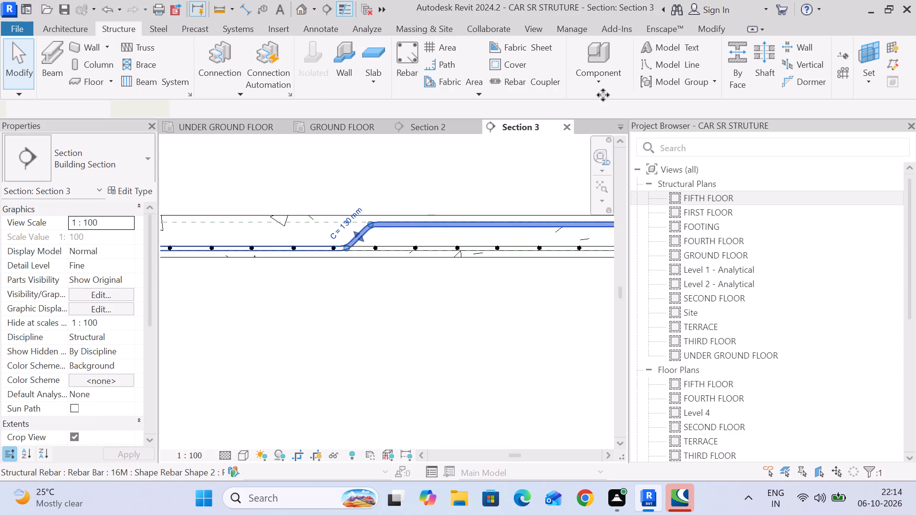
pyautogui.click(634, 82)
pyautogui.click(697, 110)
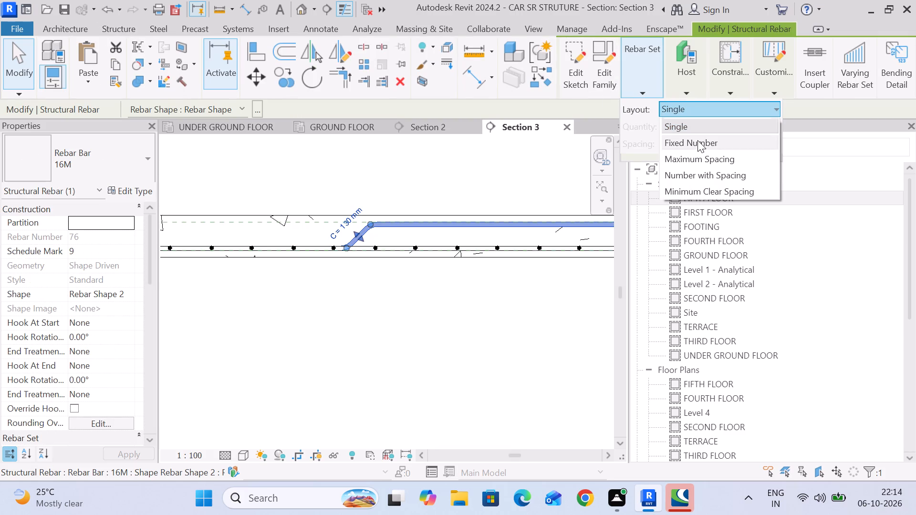
pyautogui.click(702, 156)
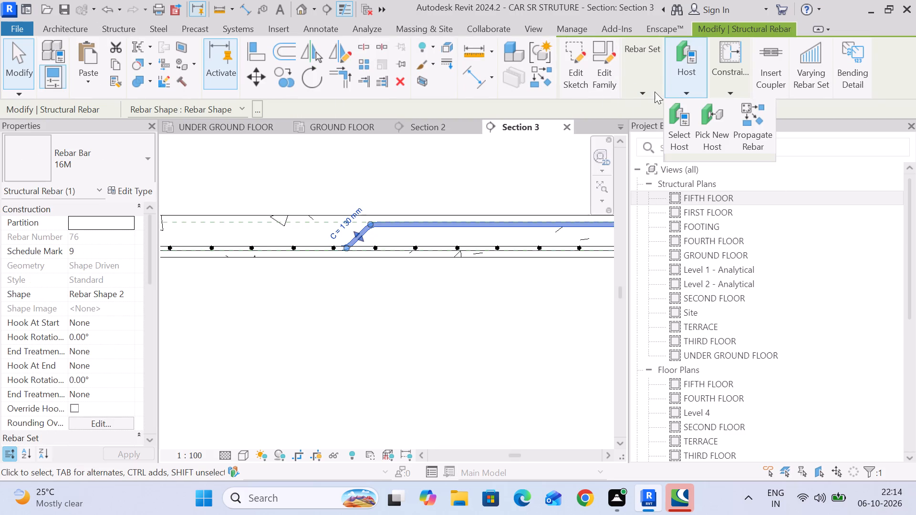
pyautogui.click(655, 92)
pyautogui.click(707, 147)
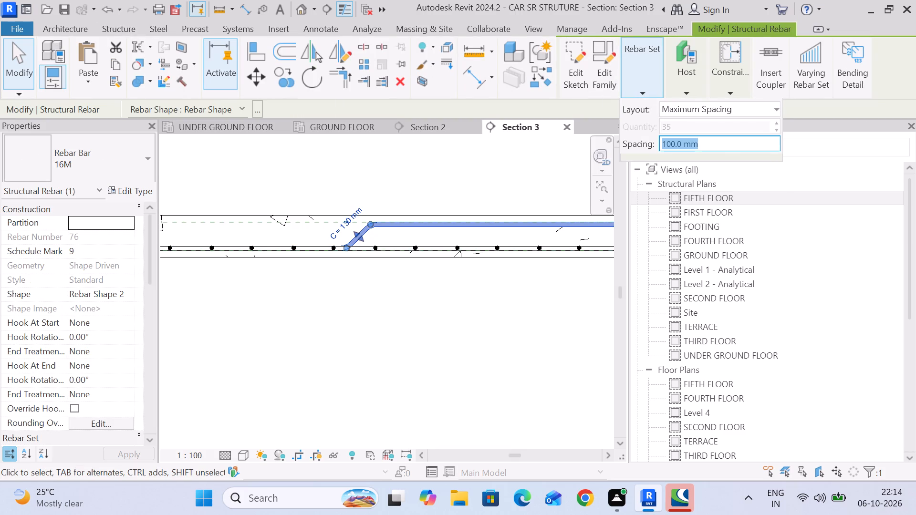
pyautogui.press('3')
pyautogui.write('00')
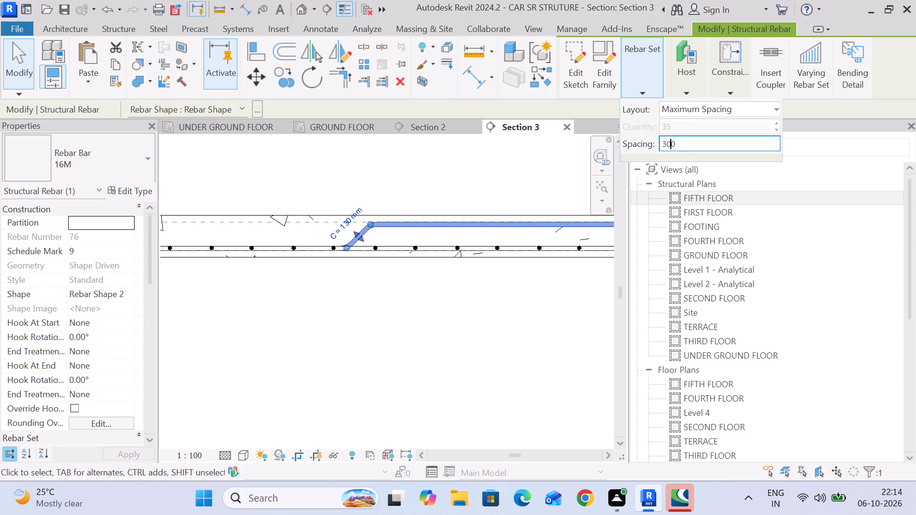
pyautogui.press('Return')
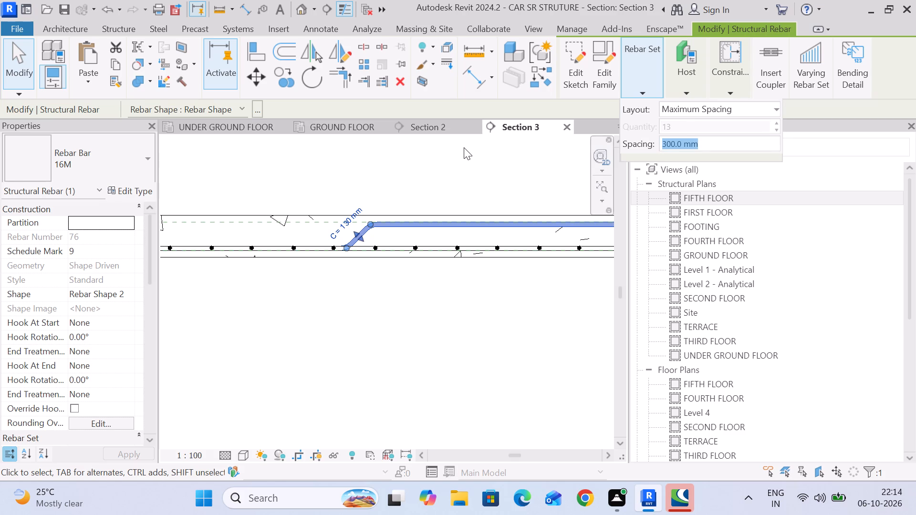
pyautogui.click(471, 180)
# Select the grid D cranked bar set and examine its distribution in the GROUND FLOOR plan.
pyautogui.scroll(-6, 471, 180)
pyautogui.moveTo(439, 250); pyautogui.dragTo(525, 309, button='middle')
pyautogui.scroll(-4, 287, 254)
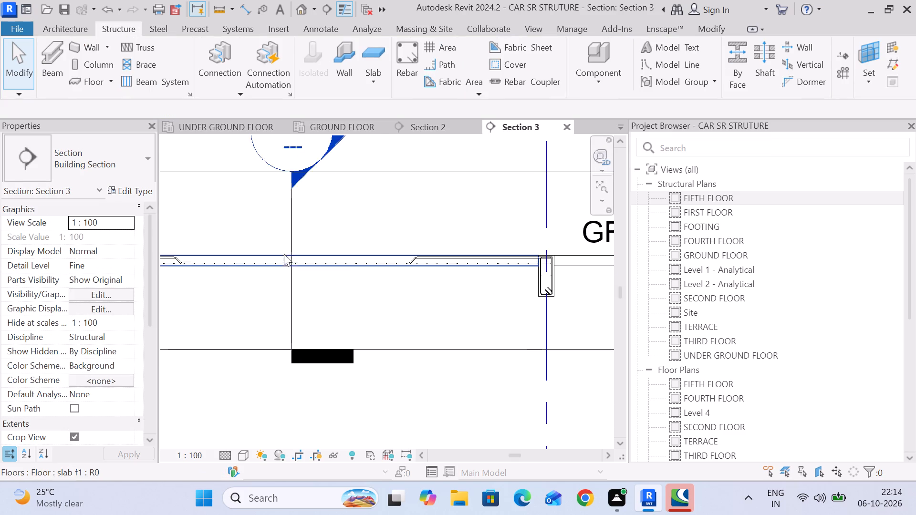
pyautogui.moveTo(292, 253); pyautogui.dragTo(460, 245, button='middle')
pyautogui.scroll(4, 531, 256)
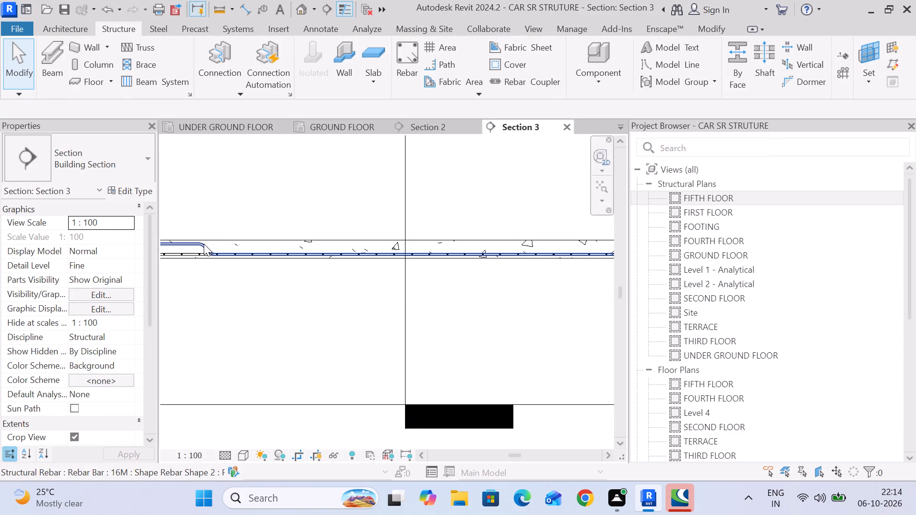
pyautogui.click(204, 244)
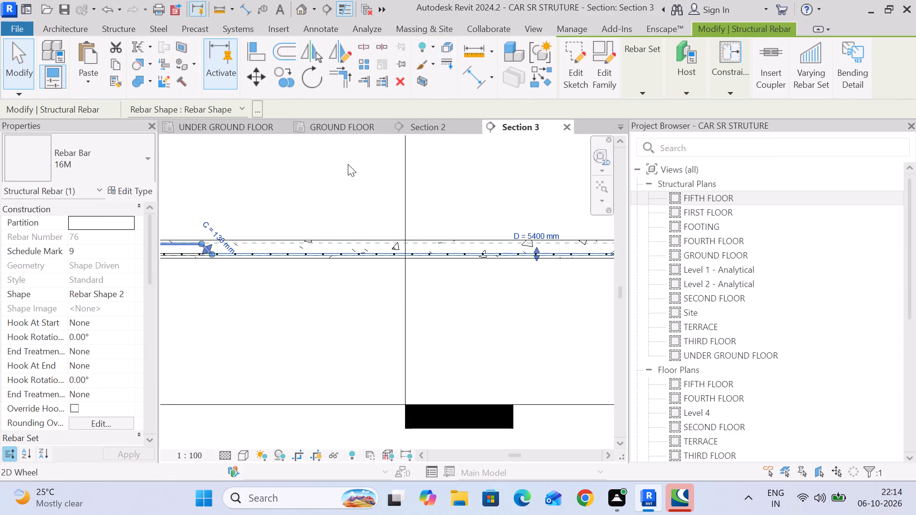
pyautogui.scroll(-4, 385, 142)
pyautogui.click(333, 124)
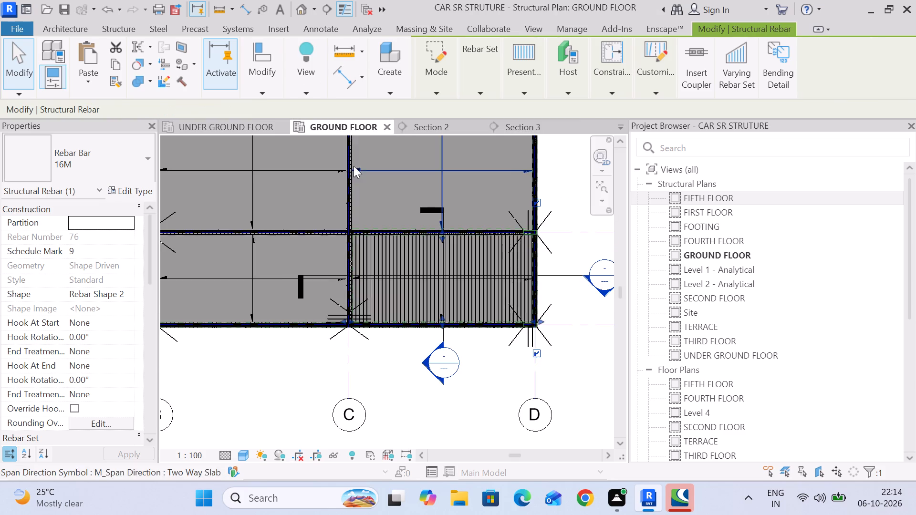
pyautogui.scroll(5, 348, 266)
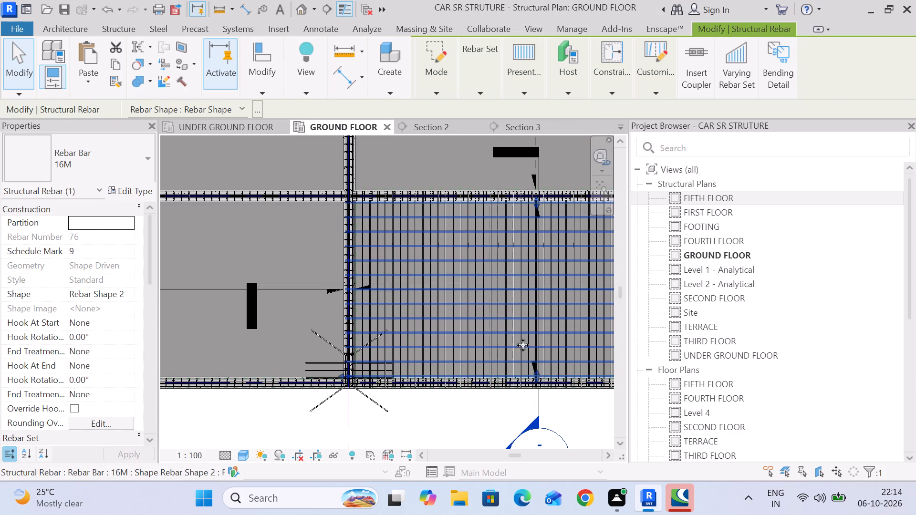
# Select the grid C cranked bar set in Section 3 and, in Section 2, shift its beam-side end bar inward, midway between the other set's bars.
pyautogui.click(522, 126)
pyautogui.click(358, 232)
pyautogui.scroll(7, 507, 213)
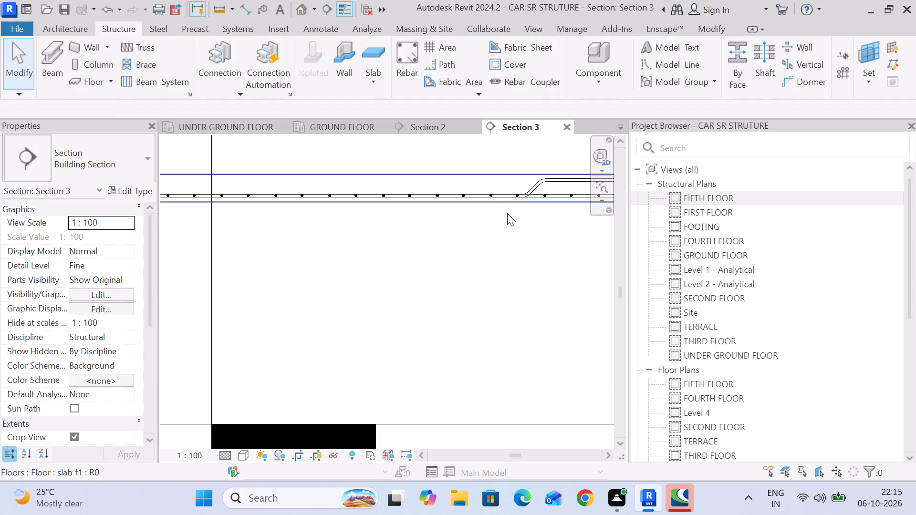
pyautogui.click(538, 184)
pyautogui.click(416, 126)
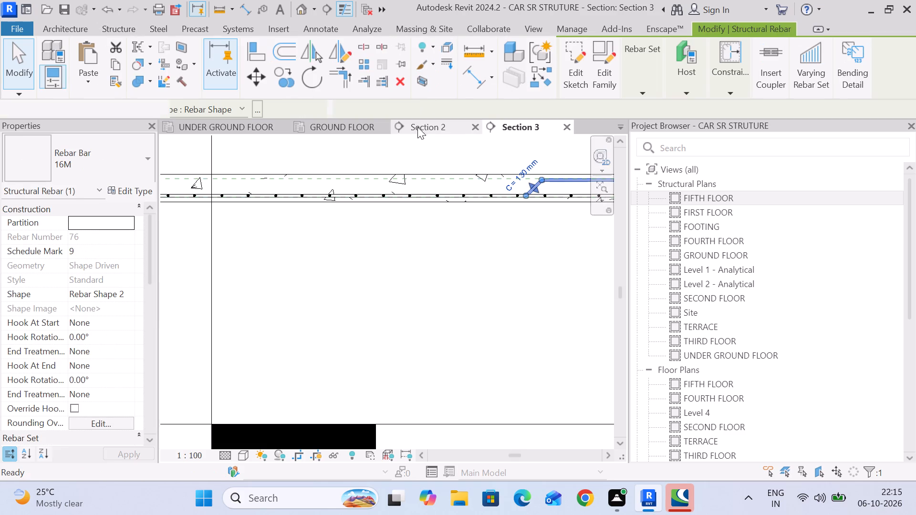
pyautogui.scroll(-3, 437, 181)
pyautogui.scroll(2, 310, 229)
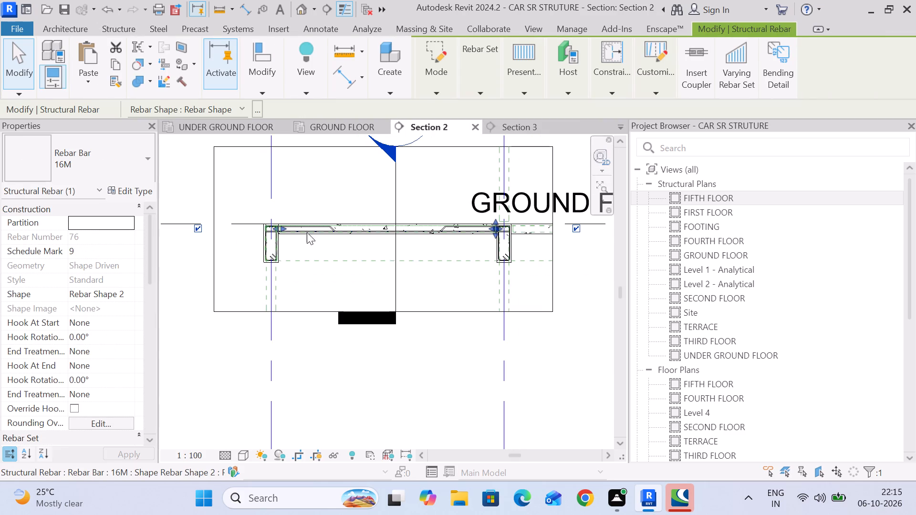
pyautogui.scroll(3, 307, 232)
pyautogui.scroll(5, 265, 218)
pyautogui.scroll(-5, 265, 217)
pyautogui.scroll(5, 265, 216)
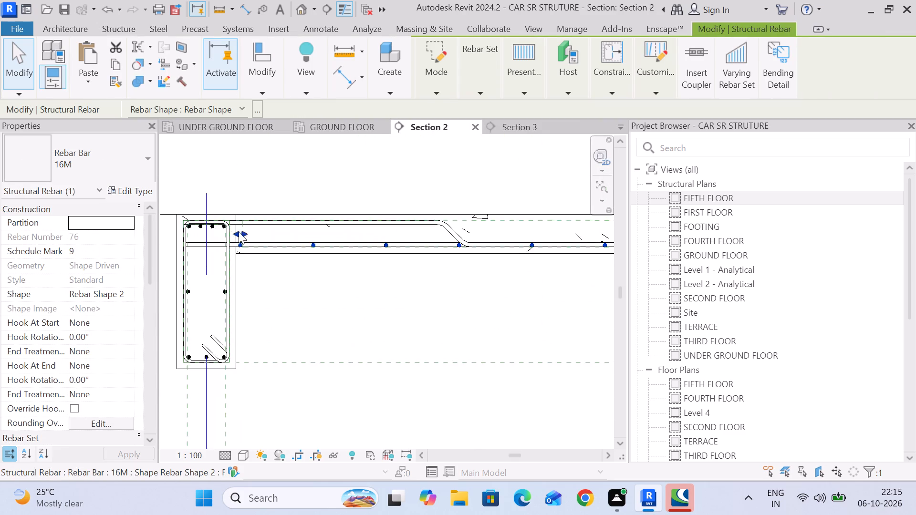
pyautogui.scroll(5, 241, 241)
pyautogui.moveTo(239, 226); pyautogui.dragTo(303, 226)
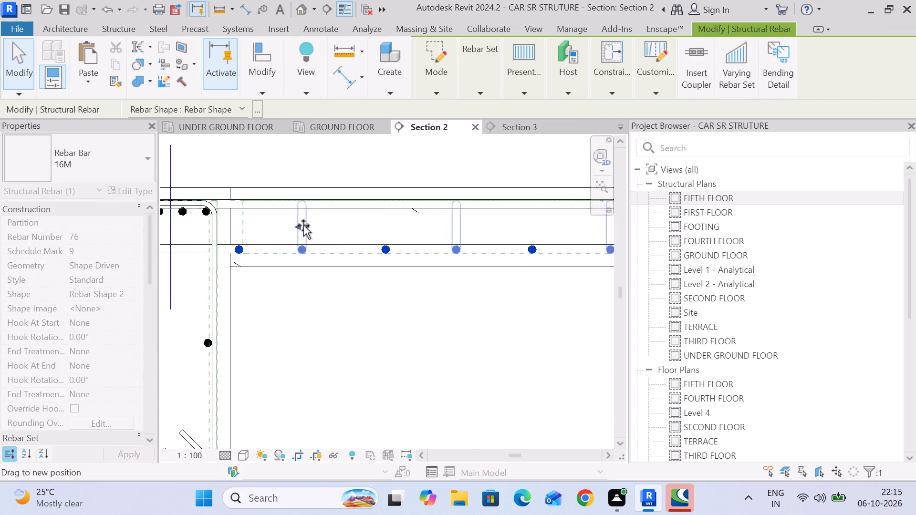
pyautogui.moveTo(303, 226); pyautogui.dragTo(312, 224)
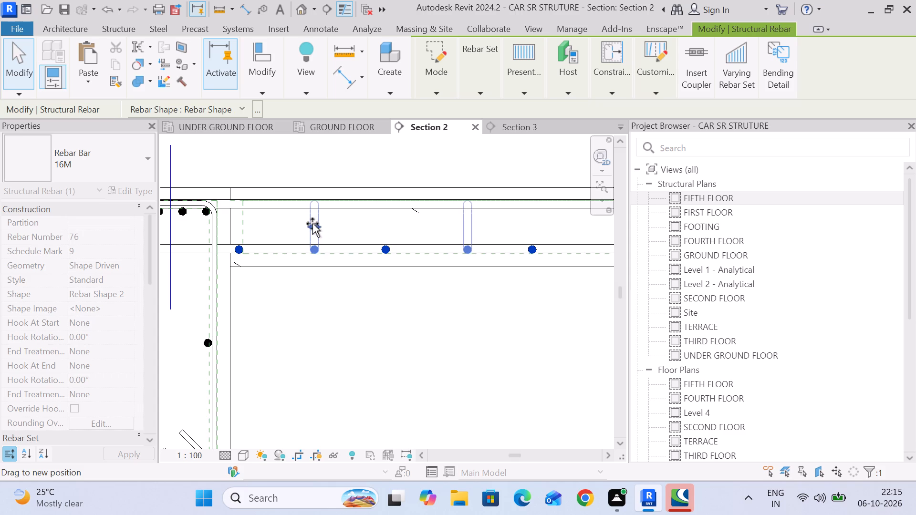
pyautogui.moveTo(312, 224); pyautogui.dragTo(312, 224)
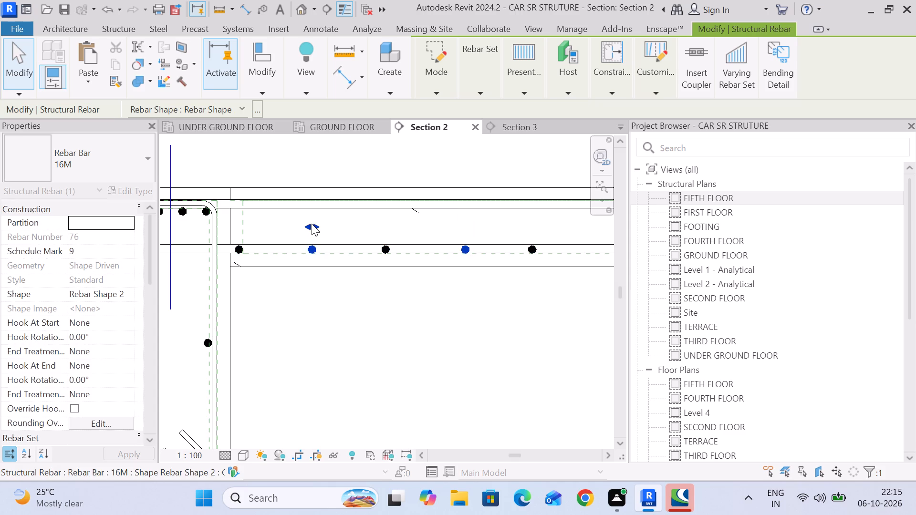
# Pull the set's opposite end bar in from the other beam in Section 2, about midway between the other set's last two bars.
pyautogui.scroll(-6, 312, 224)
pyautogui.scroll(-4, 466, 277)
pyautogui.moveTo(487, 277); pyautogui.dragTo(223, 277, button='middle')
pyautogui.moveTo(463, 256); pyautogui.dragTo(355, 255, button='middle')
pyautogui.scroll(3, 415, 224)
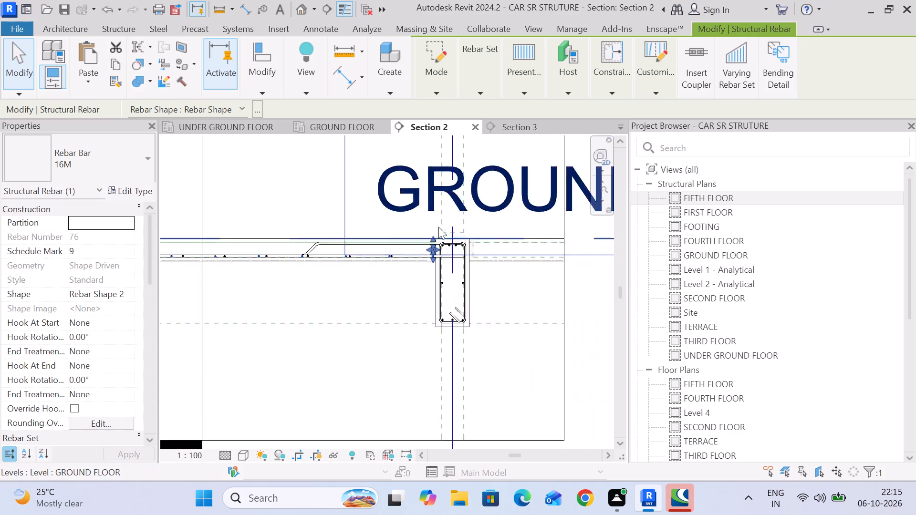
pyautogui.scroll(10, 438, 227)
pyautogui.moveTo(426, 308); pyautogui.dragTo(379, 304)
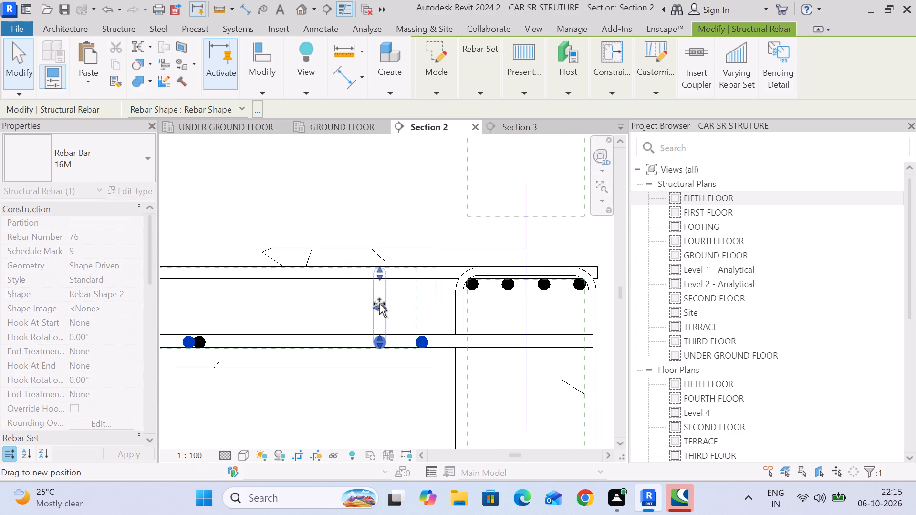
pyautogui.moveTo(379, 304); pyautogui.dragTo(321, 300)
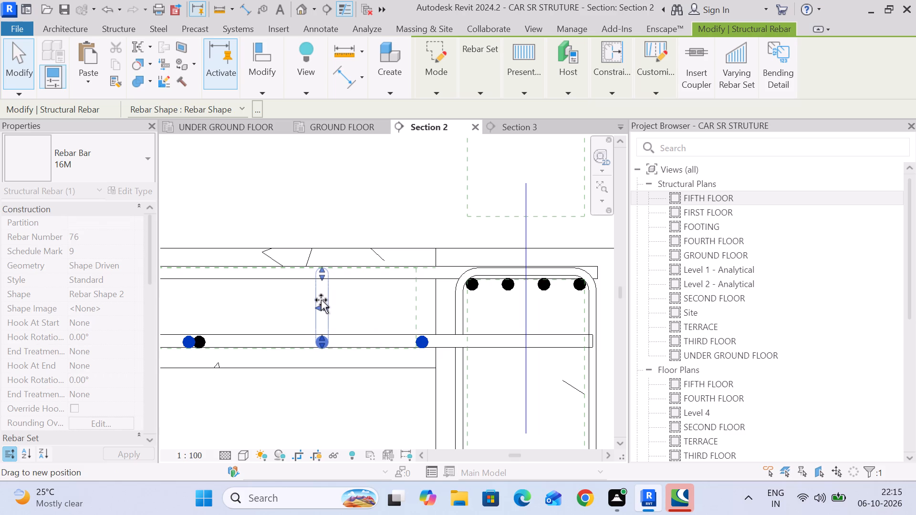
pyautogui.moveTo(321, 300); pyautogui.dragTo(309, 298)
pyautogui.scroll(-5, 316, 299)
pyautogui.moveTo(318, 301); pyautogui.dragTo(473, 222, button='middle')
pyautogui.scroll(-11, 450, 246)
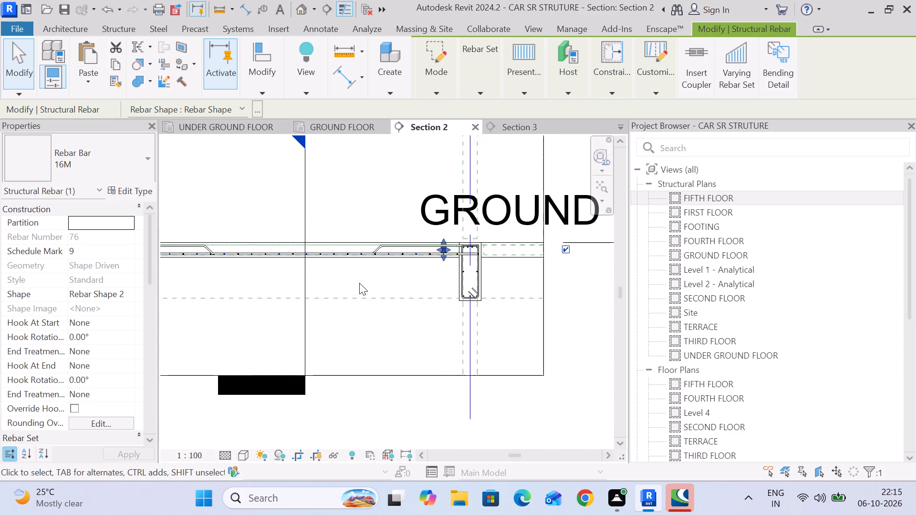
# Examine both crossing cranked bar sets over the C–D slab in the GROUND FLOOR plan.
pyautogui.moveTo(356, 283); pyautogui.dragTo(484, 254, button='middle')
pyautogui.click(500, 305)
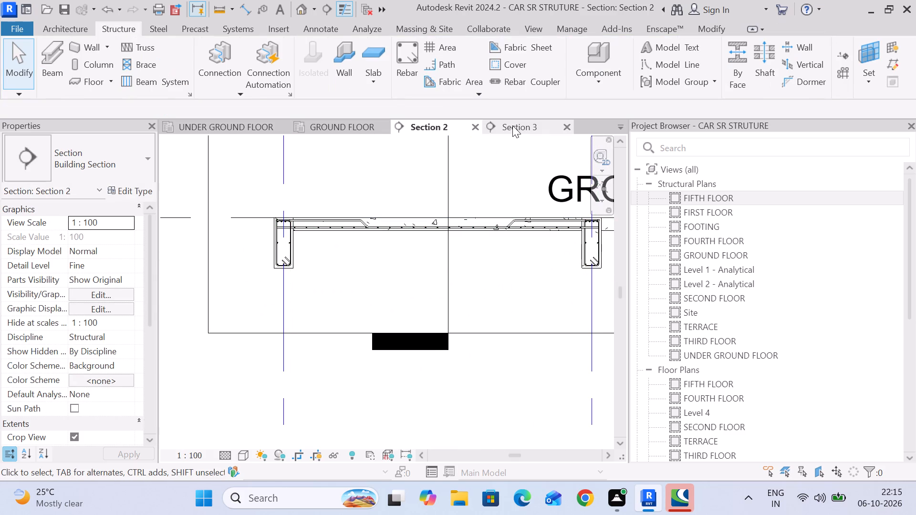
pyautogui.click(330, 124)
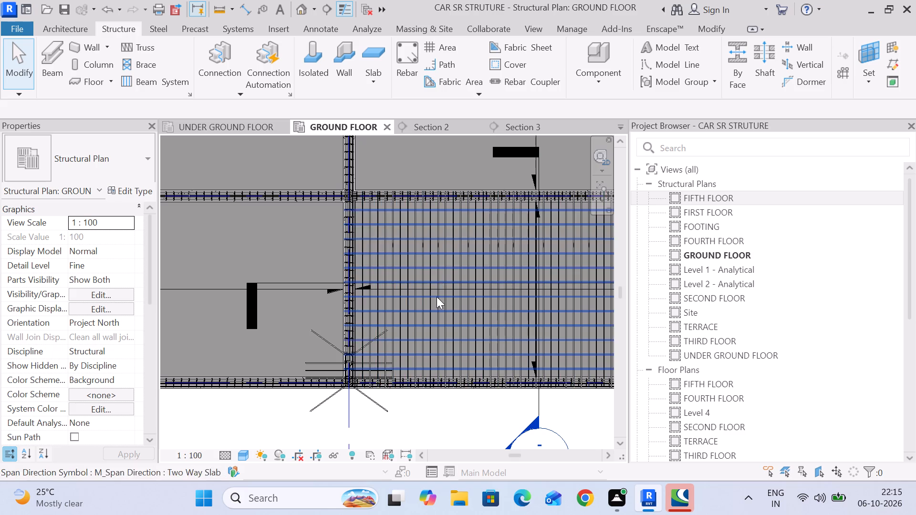
pyautogui.moveTo(438, 297); pyautogui.dragTo(395, 211, button='middle')
pyautogui.click(400, 212)
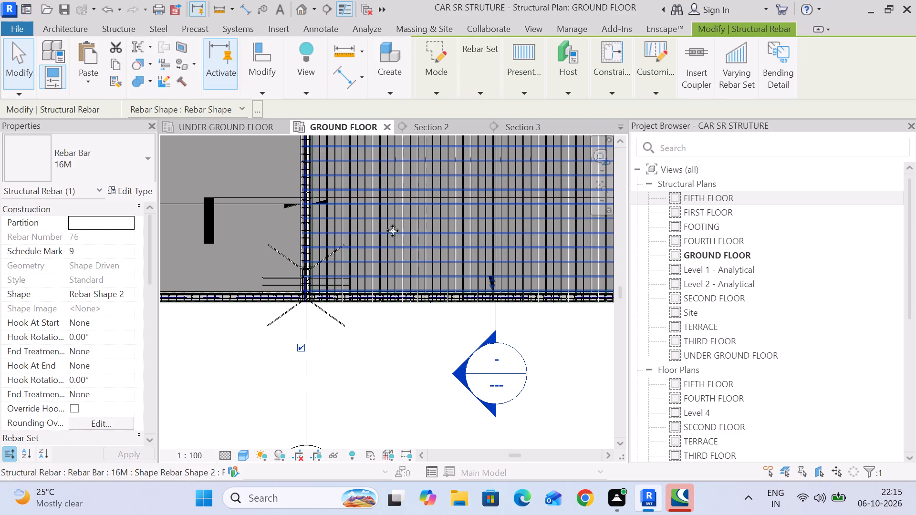
pyautogui.click(401, 268)
pyautogui.click(394, 256)
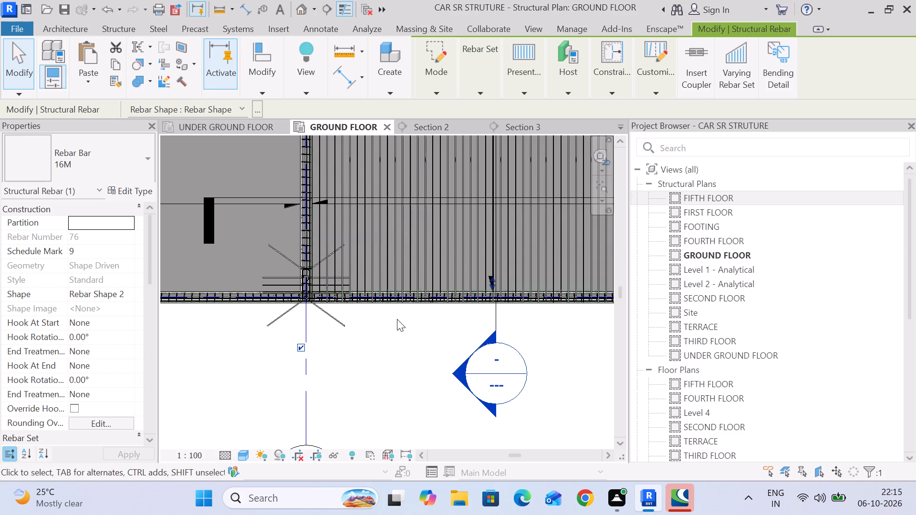
pyautogui.click(396, 321)
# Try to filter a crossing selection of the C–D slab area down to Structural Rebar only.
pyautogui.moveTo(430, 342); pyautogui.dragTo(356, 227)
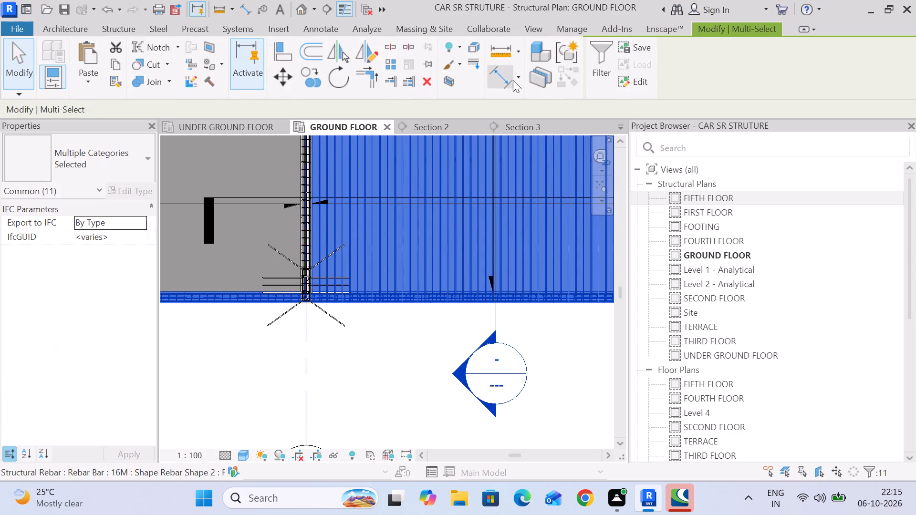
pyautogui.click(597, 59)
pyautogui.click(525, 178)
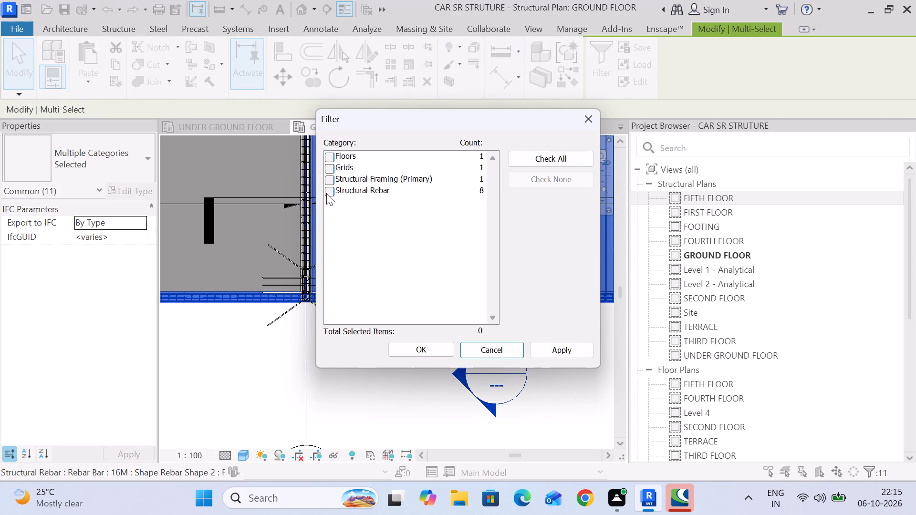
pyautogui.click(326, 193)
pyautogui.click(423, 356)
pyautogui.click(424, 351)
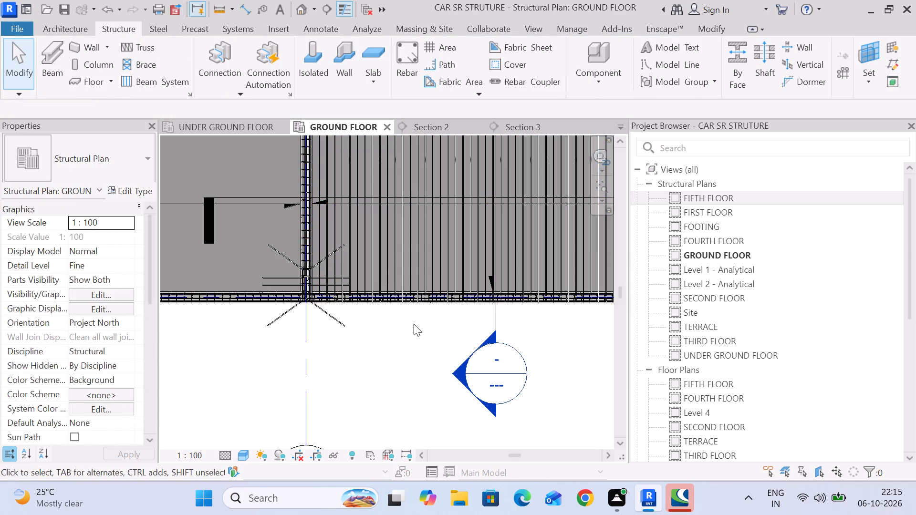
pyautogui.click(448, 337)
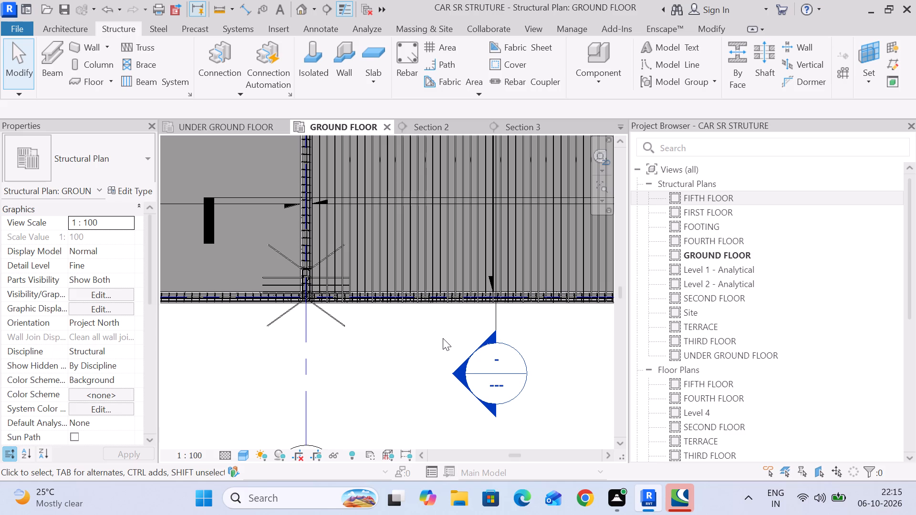
# Filter the C–D slab and edge beam selection to Structural Rebar and show it unobscured in GROUND FLOOR, Analytical Model and {3D}.
pyautogui.moveTo(447, 339); pyautogui.dragTo(387, 229)
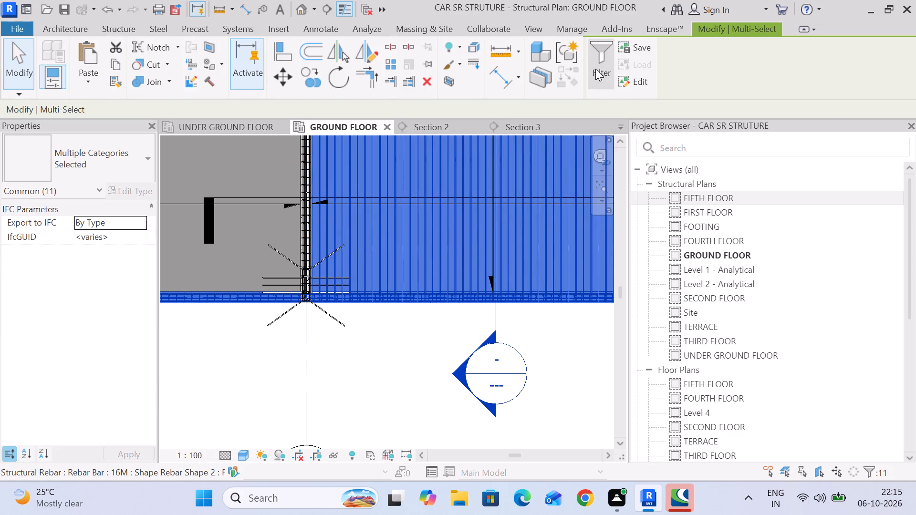
pyautogui.click(594, 66)
pyautogui.click(562, 176)
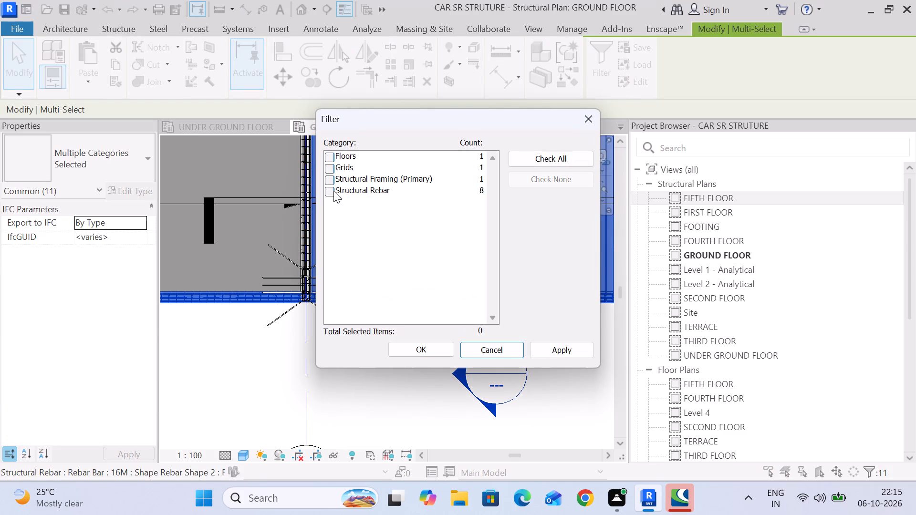
pyautogui.click(329, 191)
pyautogui.click(410, 345)
pyautogui.scroll(-1, 98, 267)
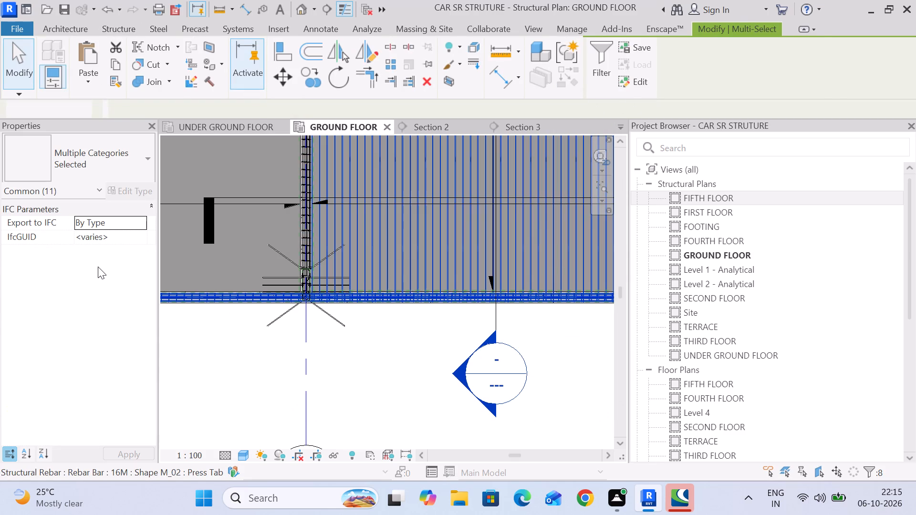
pyautogui.scroll(-6, 98, 267)
pyautogui.click(103, 220)
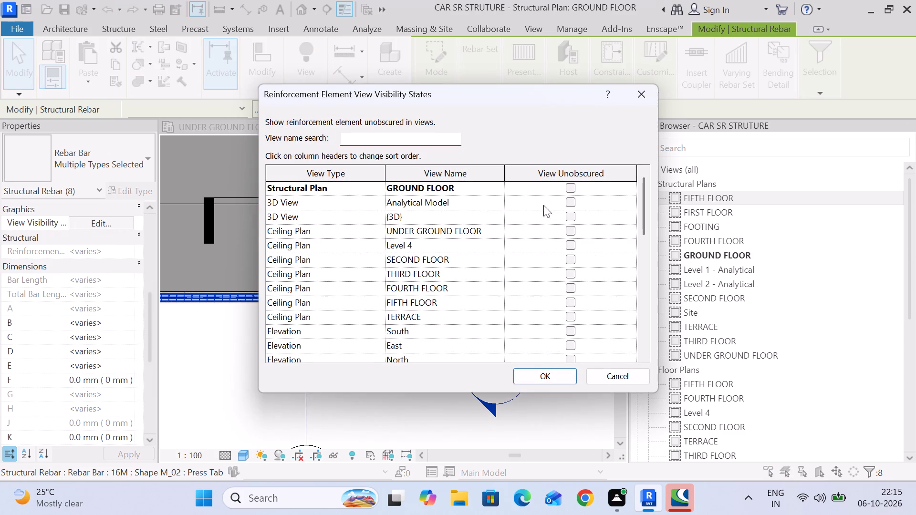
pyautogui.click(573, 182)
pyautogui.click(571, 196)
pyautogui.click(572, 195)
pyautogui.click(571, 187)
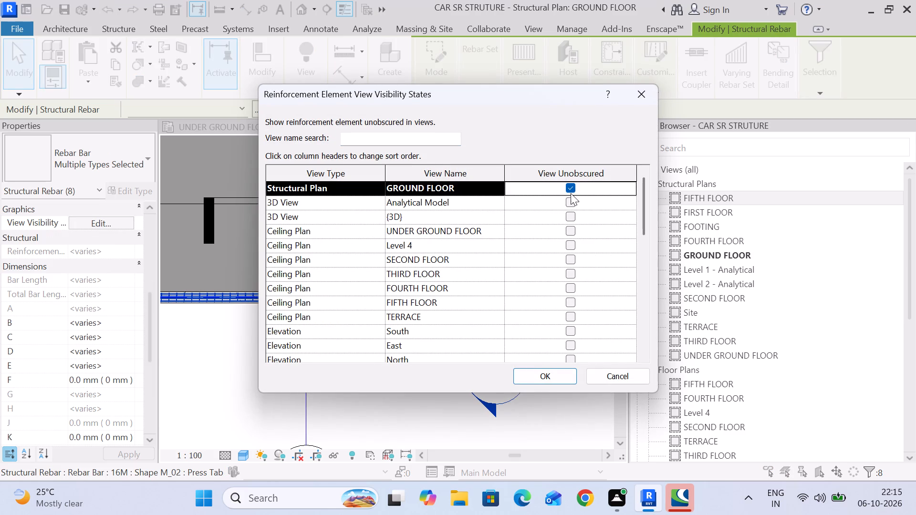
pyautogui.click(570, 201)
pyautogui.click(573, 214)
pyautogui.click(568, 382)
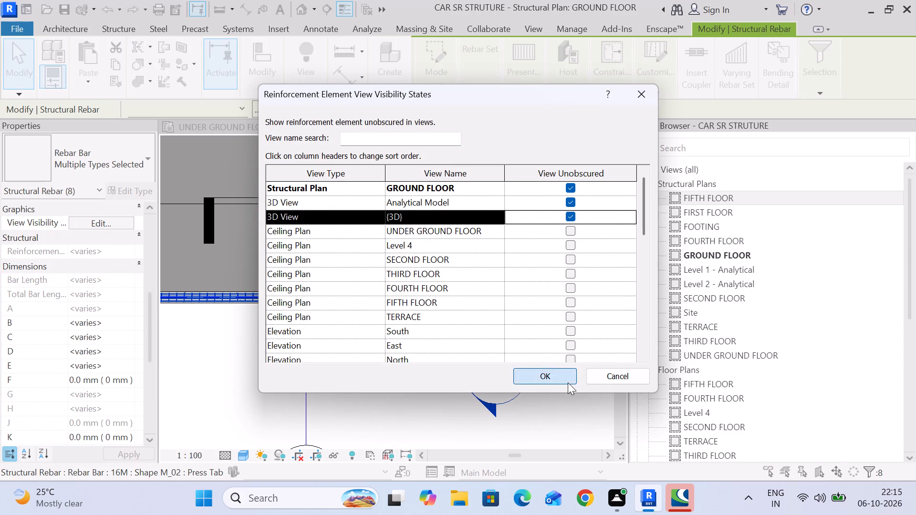
# Recheck the selected rebar's view visibility states and examine the C–D slab reinforcement in the GROUND FLOOR plan.
pyautogui.scroll(-3, 462, 314)
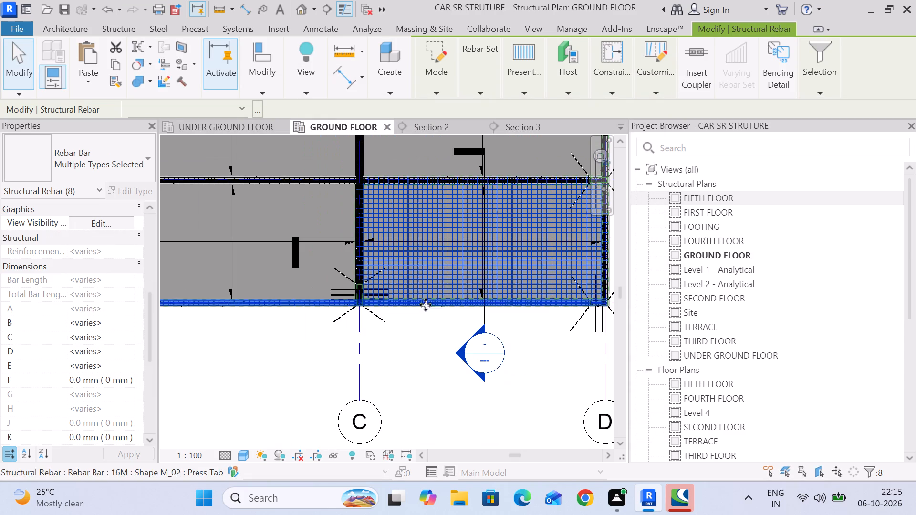
pyautogui.scroll(-7, 60, 354)
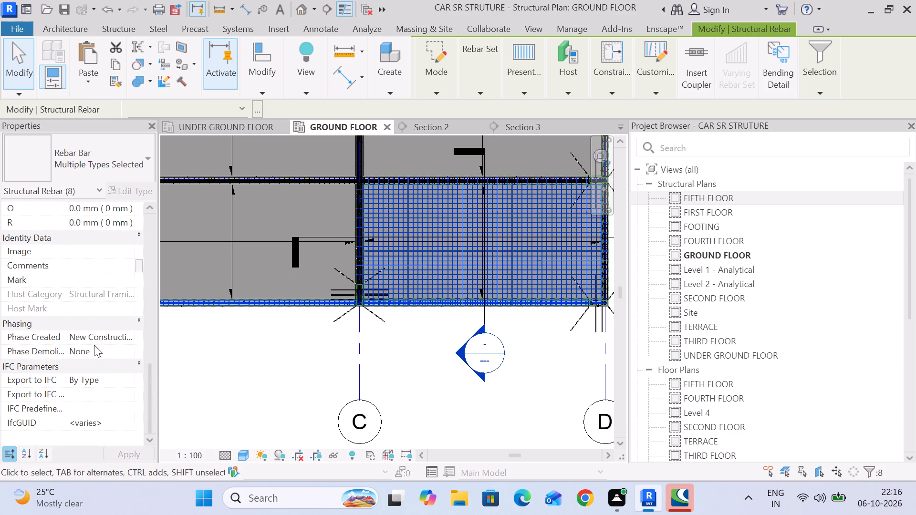
pyautogui.scroll(-4, 94, 345)
pyautogui.scroll(11, 99, 356)
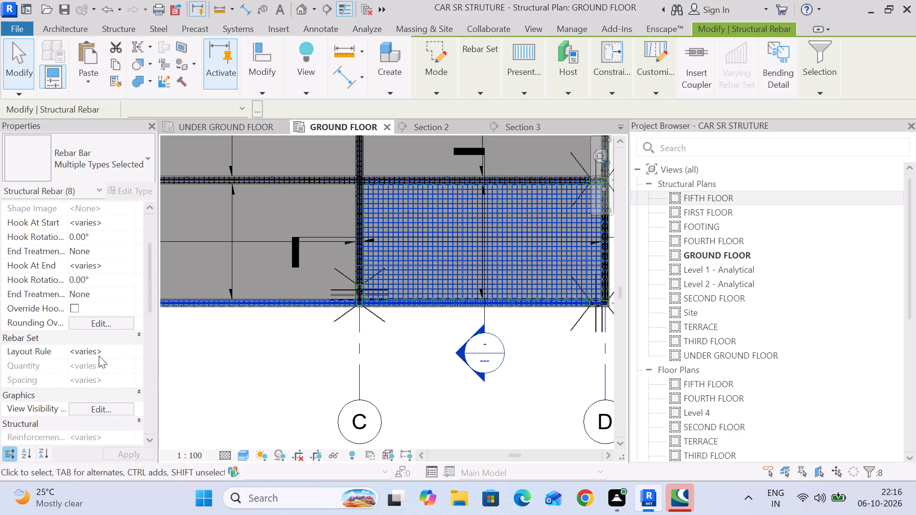
pyautogui.click(103, 410)
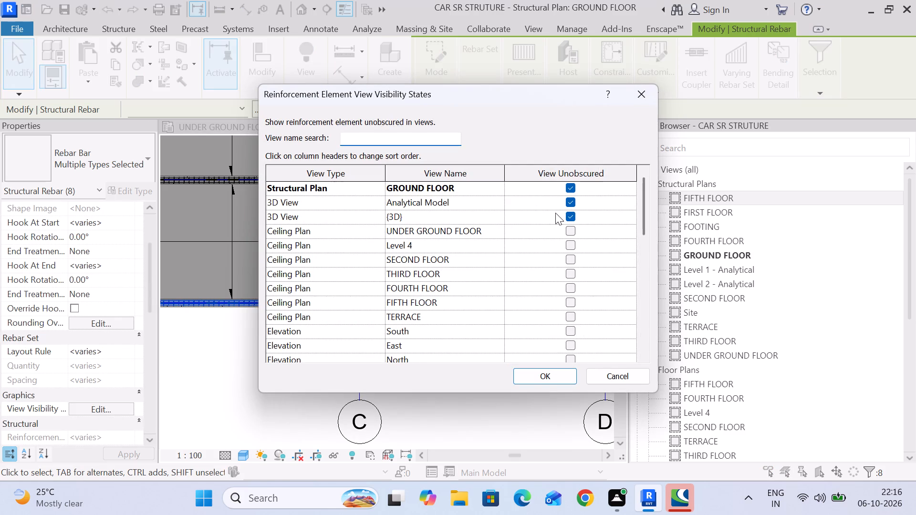
pyautogui.click(545, 371)
pyautogui.click(381, 348)
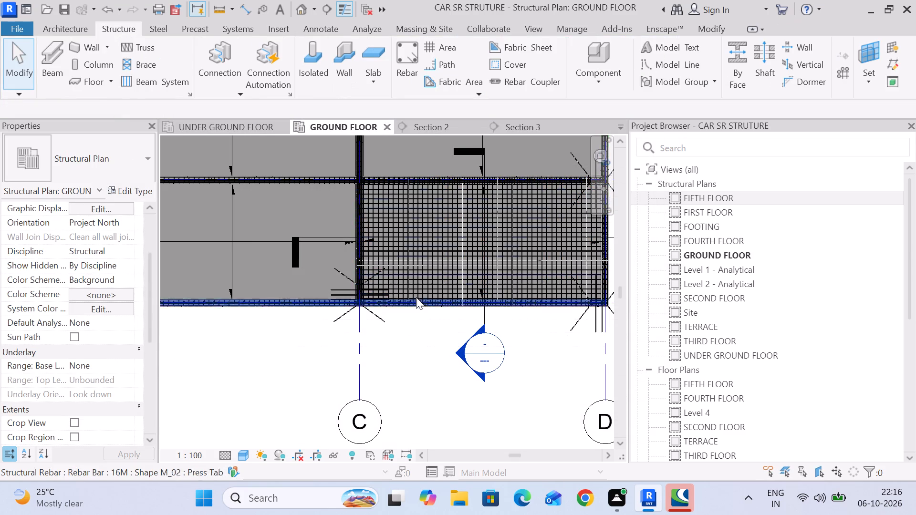
pyautogui.scroll(13, 419, 284)
pyautogui.scroll(-5, 429, 281)
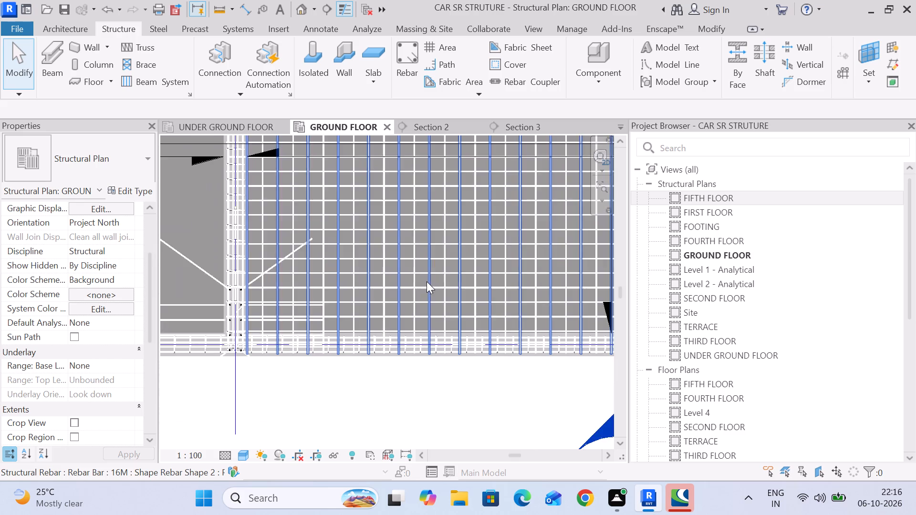
pyautogui.scroll(-6, 426, 281)
pyautogui.moveTo(454, 266); pyautogui.dragTo(415, 297, button='middle')
pyautogui.scroll(-4, 414, 298)
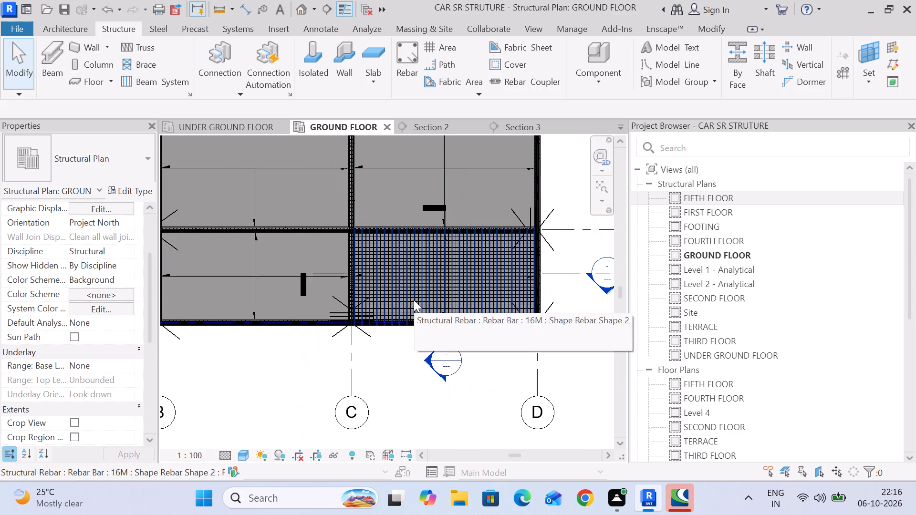
# Place a single straight 16M bar of shape M_00, about 3380 mm long, along the slab's top cover between the beams in Section 2.
pyautogui.click(426, 126)
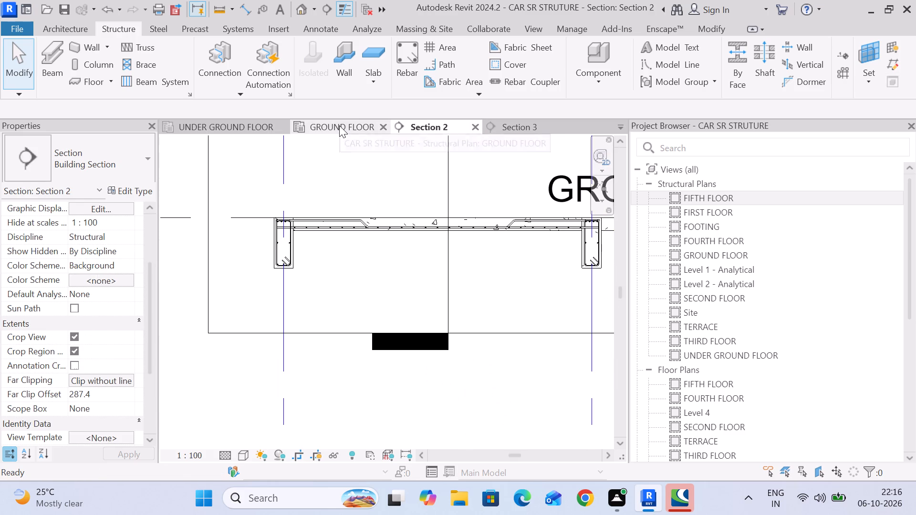
pyautogui.scroll(10, 301, 216)
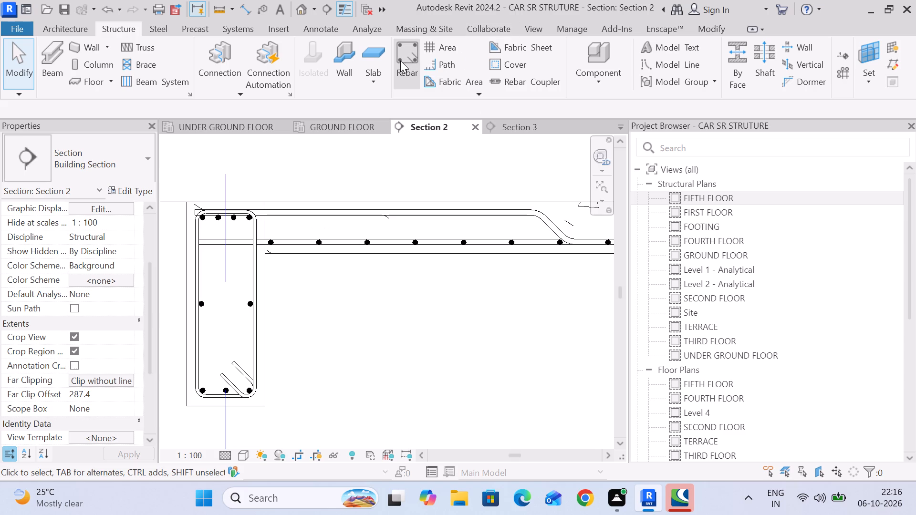
pyautogui.click(400, 61)
pyautogui.scroll(15, 683, 180)
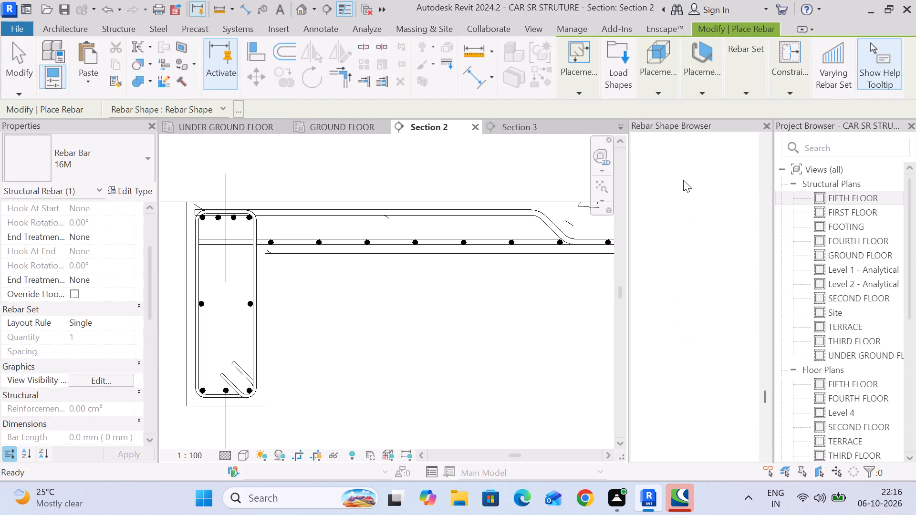
pyautogui.scroll(20, 683, 180)
pyautogui.scroll(12, 683, 180)
pyautogui.scroll(-20, 684, 180)
pyautogui.scroll(-2, 684, 180)
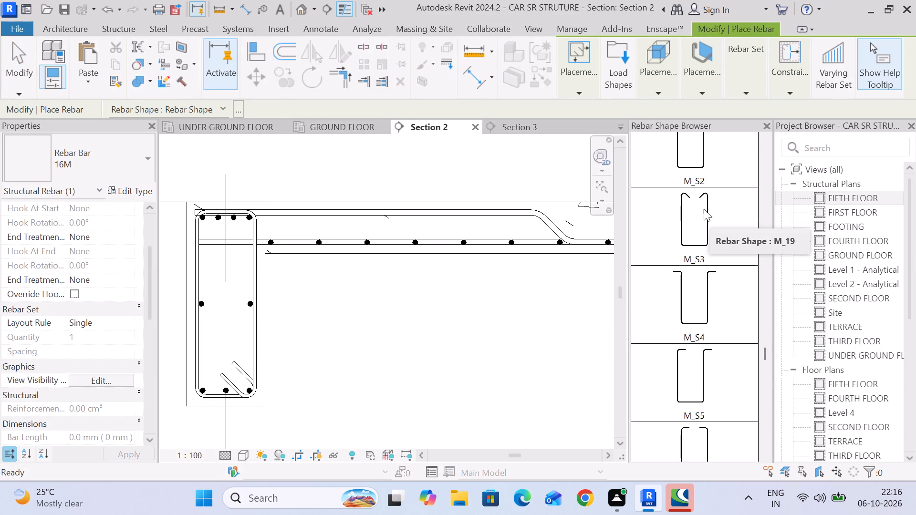
pyautogui.scroll(-14, 704, 209)
pyautogui.scroll(-15, 700, 209)
pyautogui.scroll(-6, 700, 209)
pyautogui.scroll(2, 700, 209)
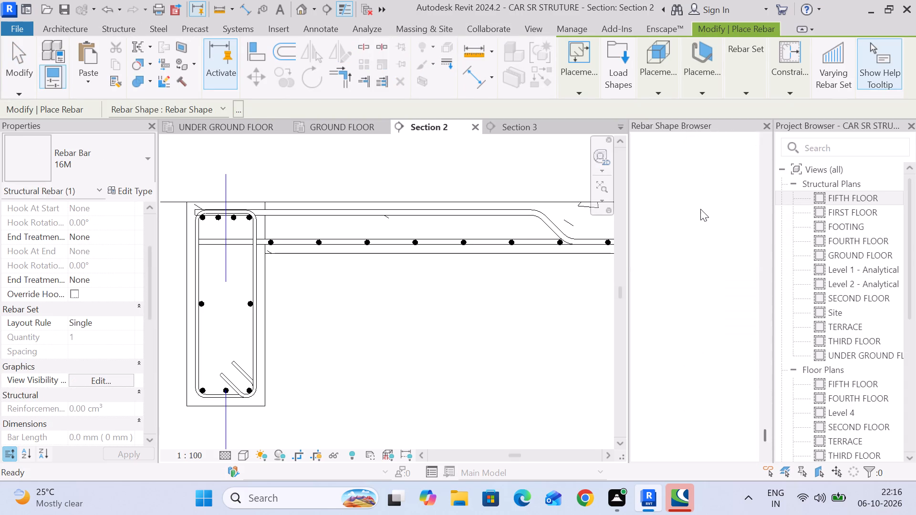
pyautogui.scroll(16, 700, 209)
pyautogui.scroll(17, 700, 209)
pyautogui.scroll(12, 700, 209)
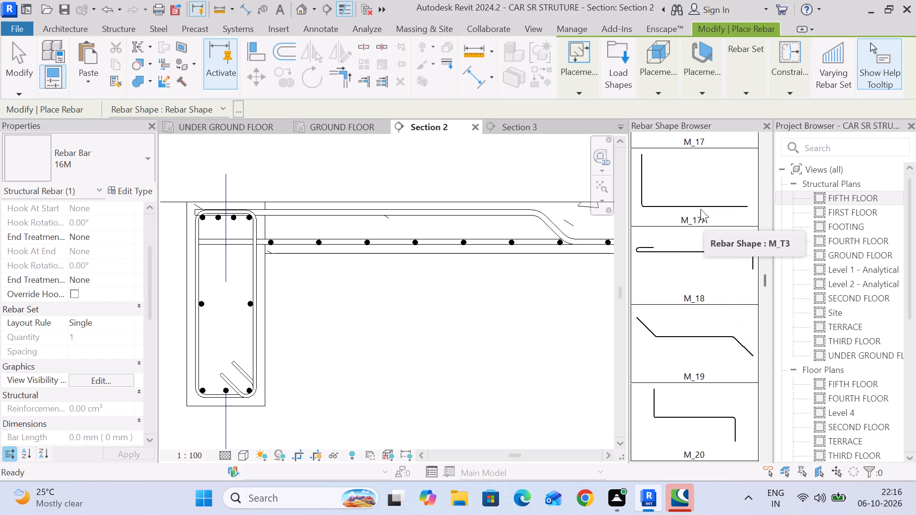
pyautogui.scroll(13, 700, 209)
pyautogui.scroll(20, 701, 209)
pyautogui.scroll(16, 701, 209)
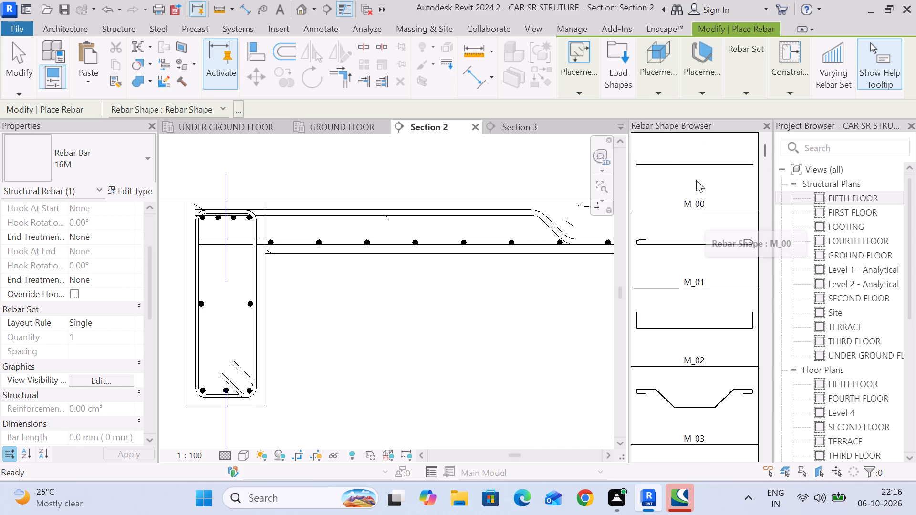
pyautogui.click(673, 141)
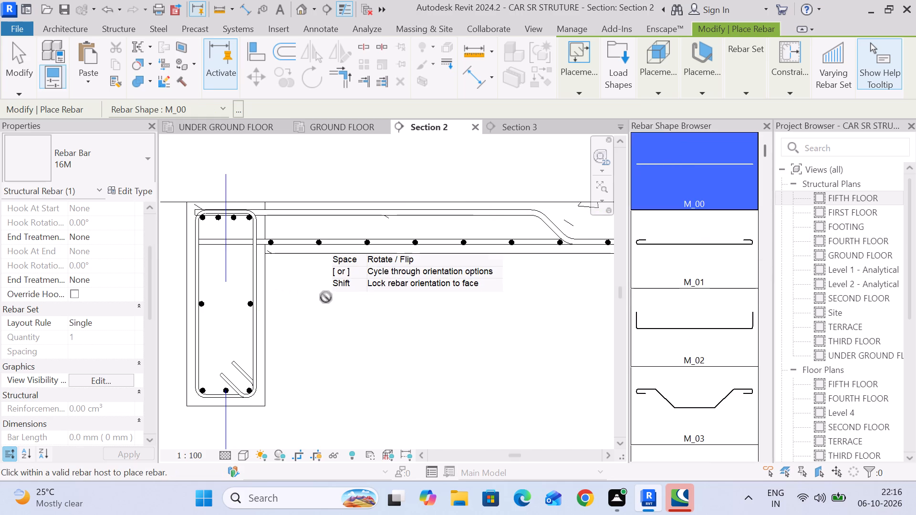
pyautogui.moveTo(315, 310); pyautogui.dragTo(377, 325, button='middle')
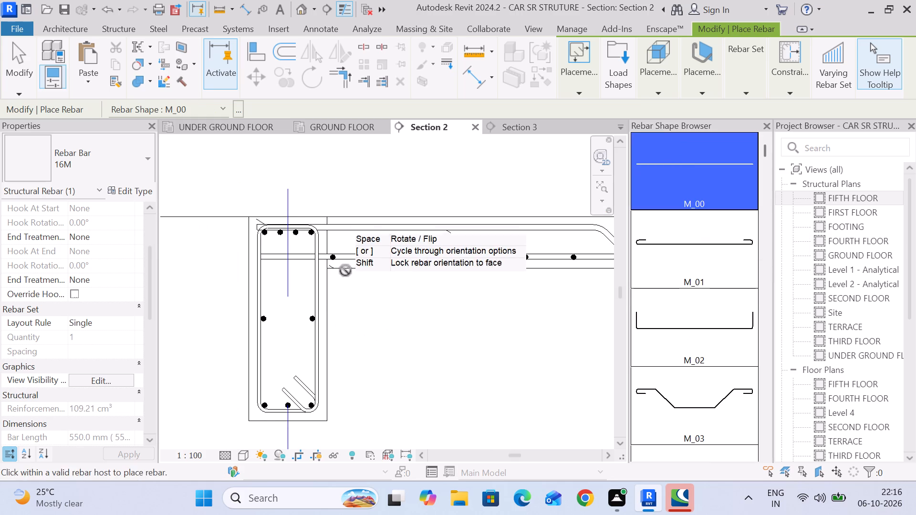
pyautogui.scroll(-3, 331, 236)
pyautogui.moveTo(331, 236); pyautogui.dragTo(302, 231, button='middle')
pyautogui.scroll(-5, 304, 231)
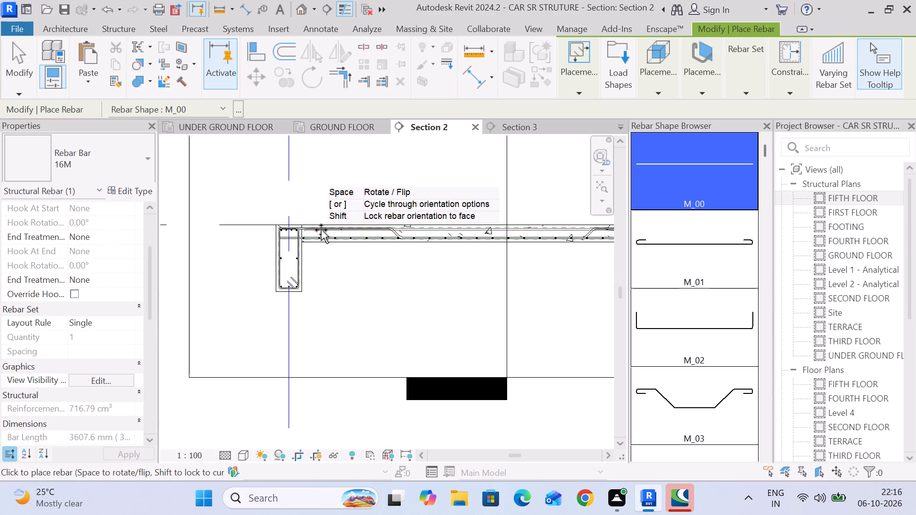
pyautogui.scroll(11, 309, 228)
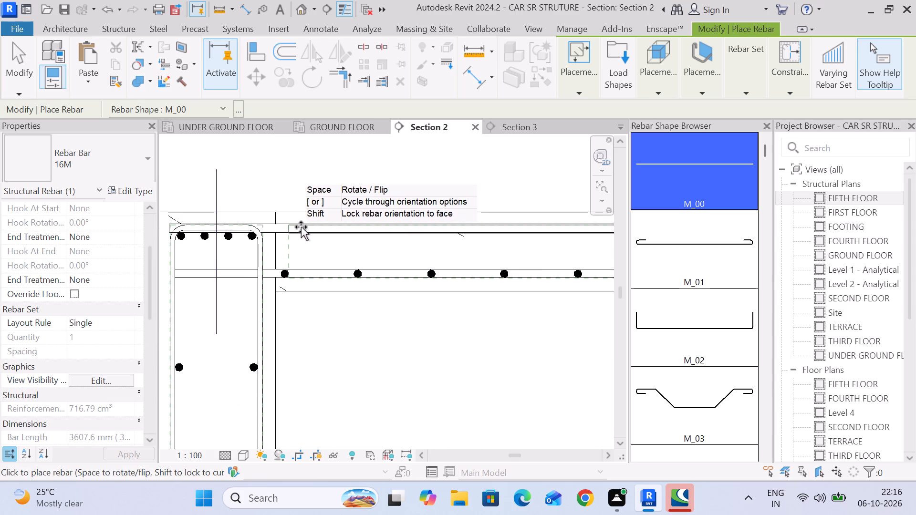
pyautogui.scroll(-3, 302, 227)
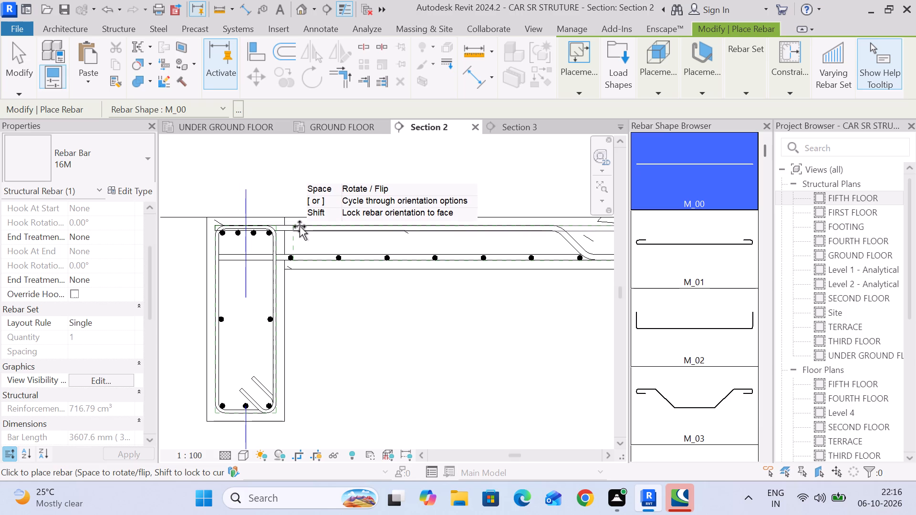
pyautogui.click(300, 227)
pyautogui.scroll(-6, 303, 227)
pyautogui.moveTo(418, 310); pyautogui.dragTo(356, 324, button='middle')
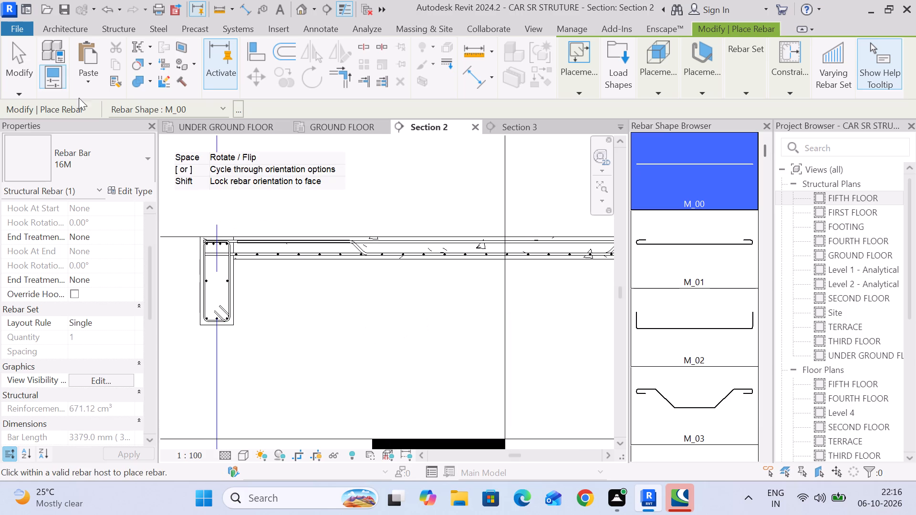
pyautogui.click(12, 62)
# Shorten the straight 16M top bar in Section 2 from its right end to a length of about 990 mm.
pyautogui.click(426, 243)
pyautogui.scroll(-4, 502, 277)
pyautogui.moveTo(490, 275); pyautogui.dragTo(450, 266, button='middle')
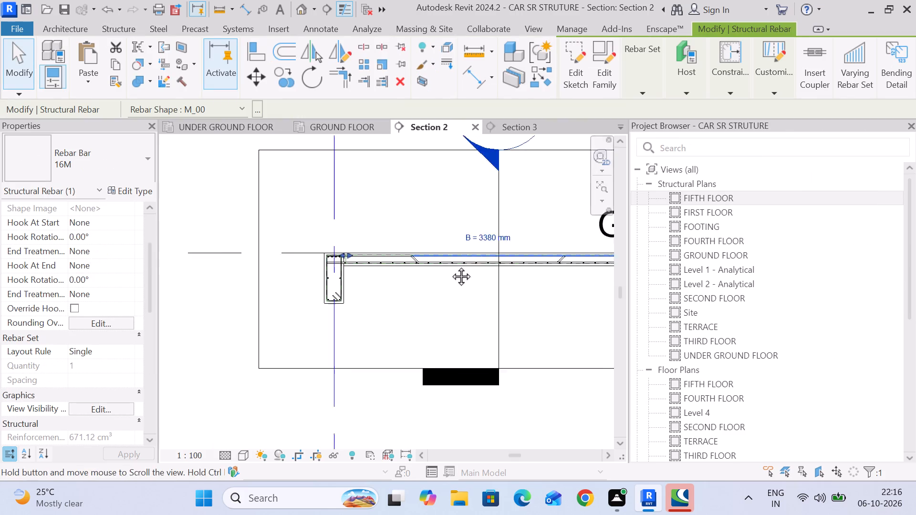
pyautogui.moveTo(450, 266); pyautogui.dragTo(394, 253, button='middle')
pyautogui.moveTo(540, 232); pyautogui.dragTo(400, 230)
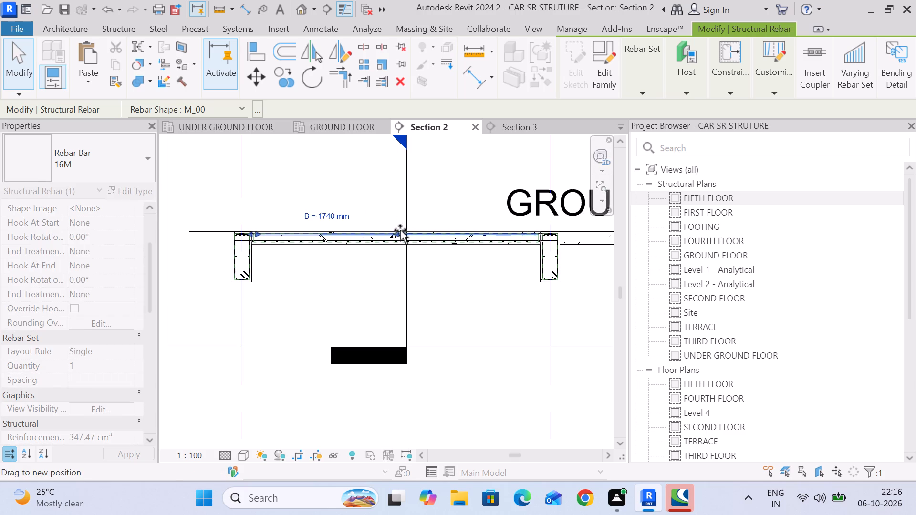
pyautogui.moveTo(400, 230); pyautogui.dragTo(400, 230)
pyautogui.scroll(7, 388, 230)
pyautogui.moveTo(394, 310); pyautogui.dragTo(530, 326, button='middle')
pyautogui.moveTo(548, 253); pyautogui.dragTo(428, 253)
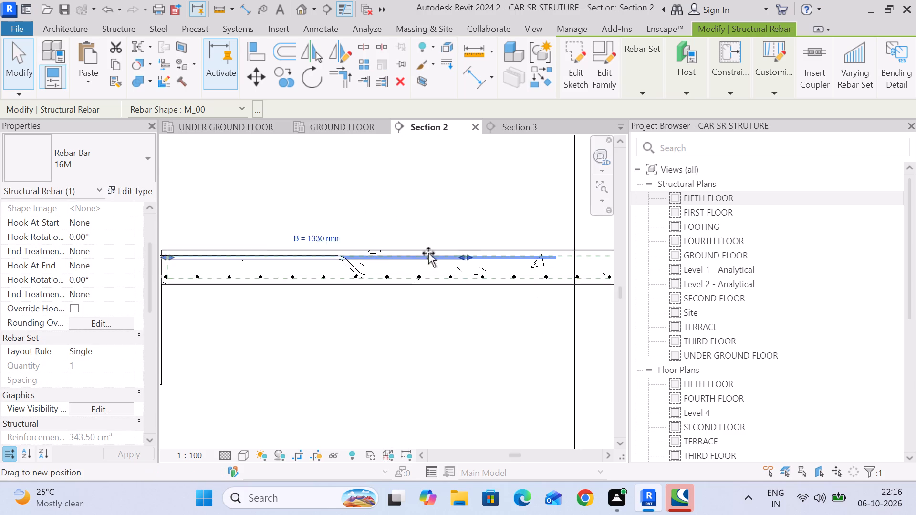
pyautogui.moveTo(428, 253); pyautogui.dragTo(388, 253)
pyautogui.scroll(-4, 388, 310)
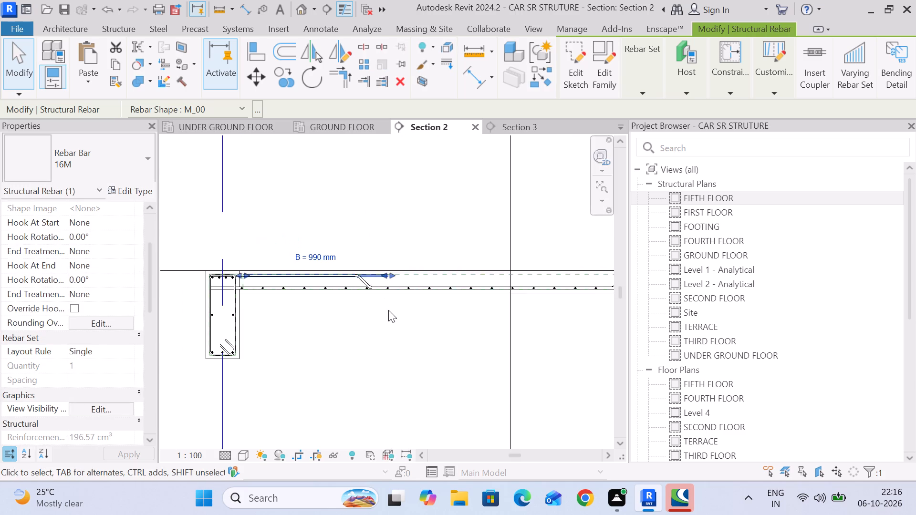
# Extend the top bar's left end into the left-hand beam to the outer side of its stirrup, making it about 1210 mm long.
pyautogui.scroll(7, 306, 293)
pyautogui.moveTo(261, 344); pyautogui.dragTo(477, 369, button='middle')
pyautogui.scroll(4, 399, 298)
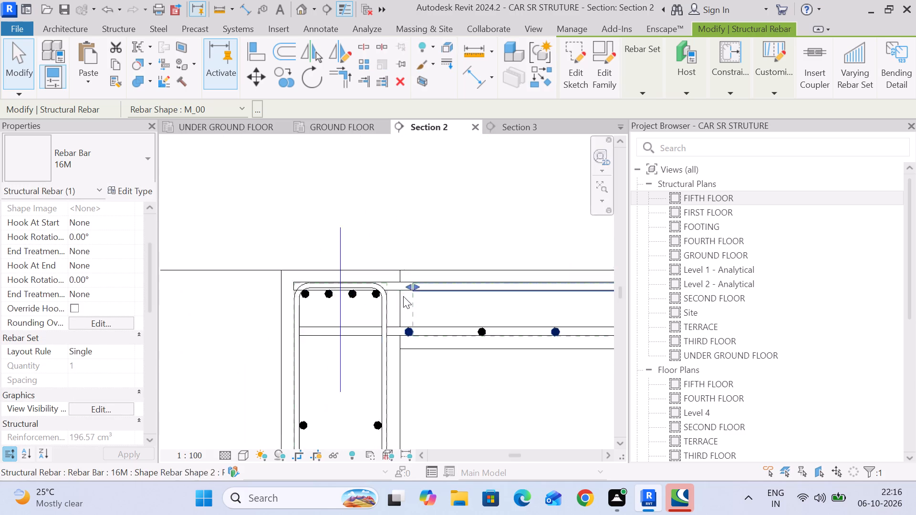
pyautogui.scroll(2, 403, 296)
pyautogui.moveTo(412, 282); pyautogui.dragTo(240, 278)
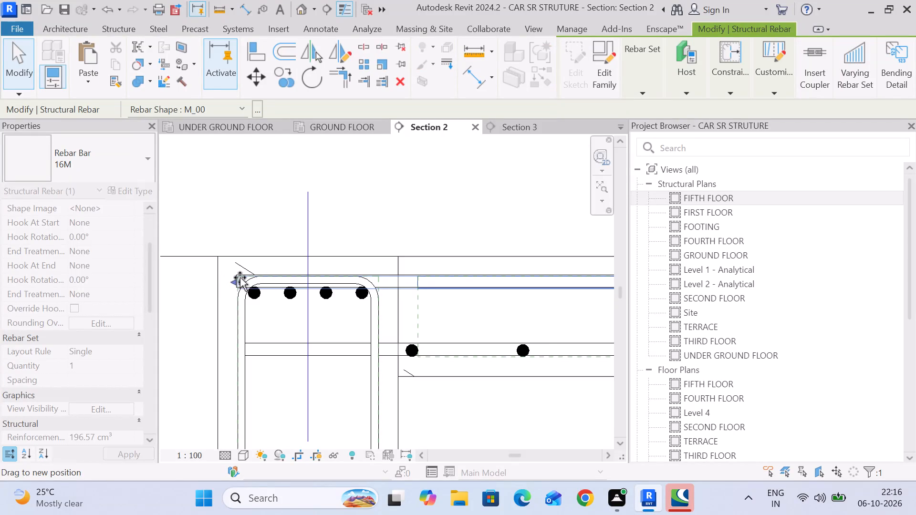
pyautogui.moveTo(240, 278); pyautogui.dragTo(240, 277)
# Lay out the shortened top bar as a rebar set with Maximum Spacing of 300 mm.
pyautogui.scroll(-5, 380, 330)
pyautogui.moveTo(387, 332); pyautogui.dragTo(296, 268, button='middle')
pyautogui.scroll(-5, 368, 327)
pyautogui.moveTo(412, 343); pyautogui.dragTo(413, 343, button='middle')
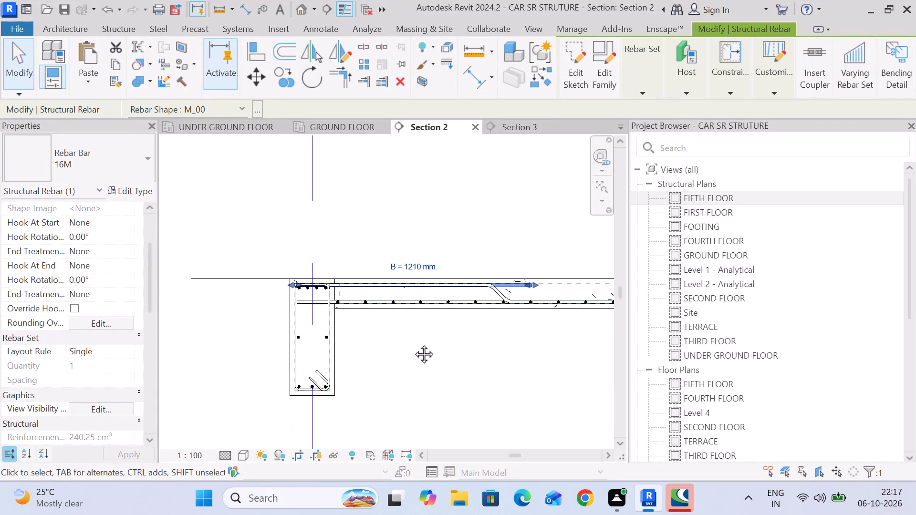
pyautogui.moveTo(413, 343); pyautogui.dragTo(381, 324, button='middle')
pyautogui.scroll(-5, 380, 325)
pyautogui.moveTo(462, 336); pyautogui.dragTo(372, 311, button='middle')
pyautogui.moveTo(445, 330); pyautogui.dragTo(434, 326, button='middle')
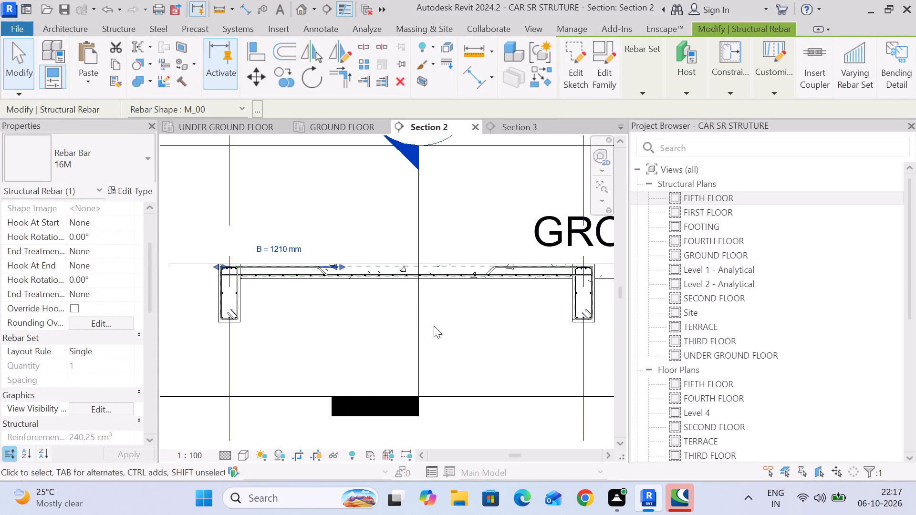
pyautogui.click(635, 86)
pyautogui.click(696, 106)
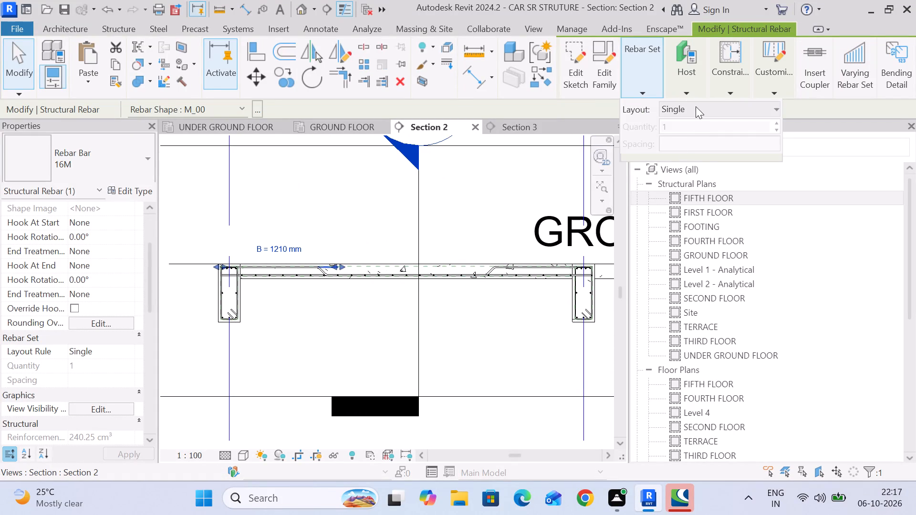
pyautogui.click(696, 163)
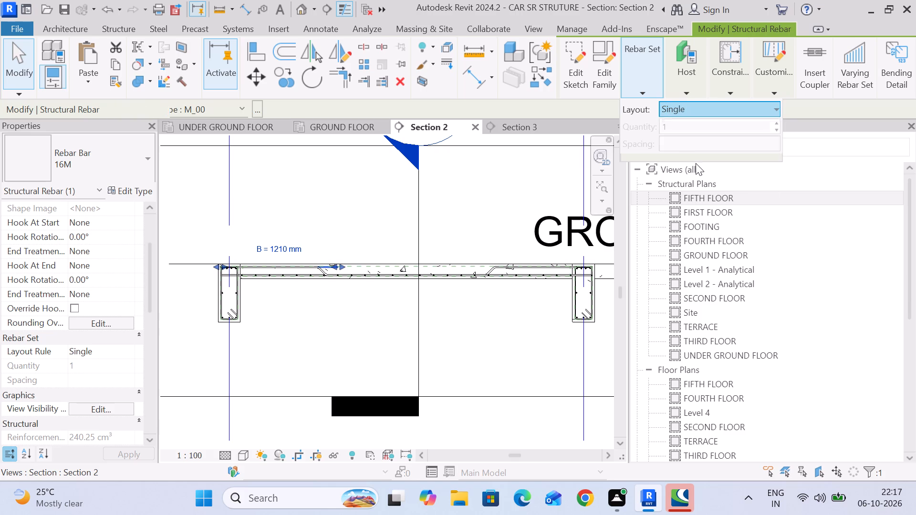
pyautogui.click(636, 76)
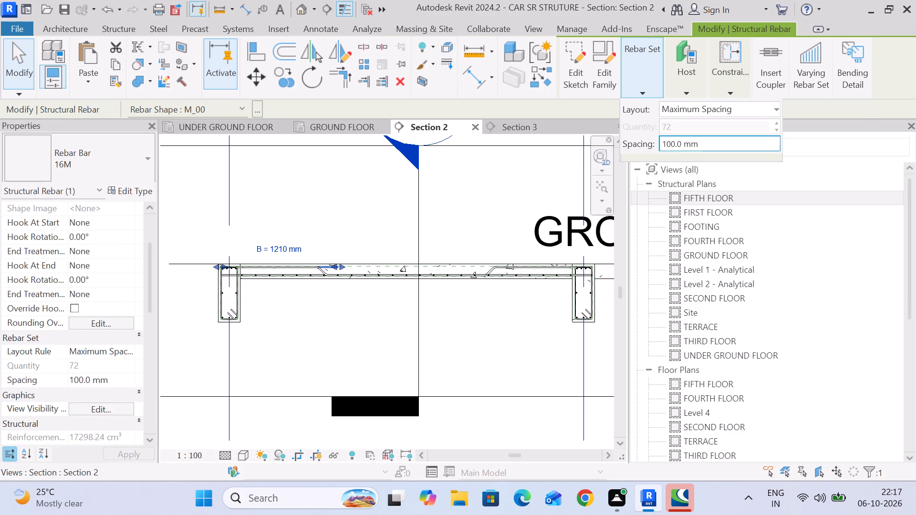
pyautogui.click(710, 142)
pyautogui.press('3')
pyautogui.write('00')
pyautogui.press('Return')
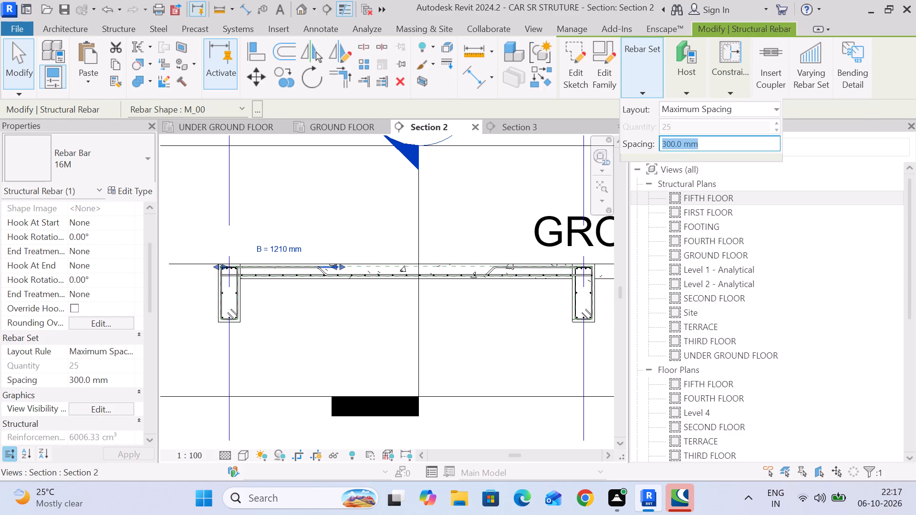
pyautogui.click(494, 176)
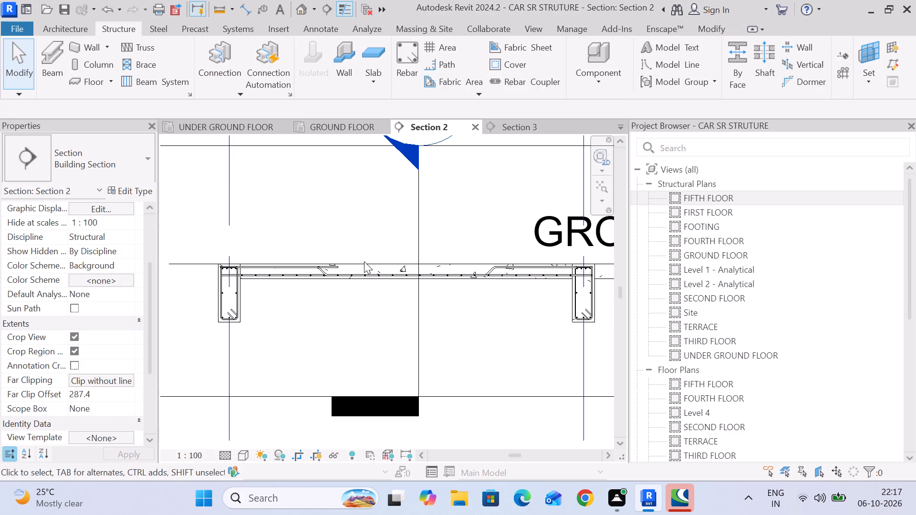
# Mirror a copy of the 16M top bar set to the opposite beam about a vertical axis drawn near the slab's midspan.
pyautogui.click(333, 268)
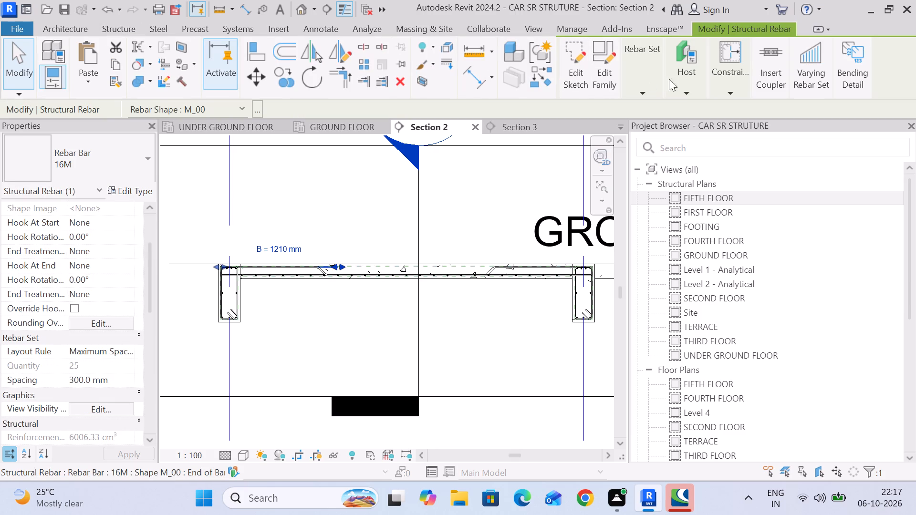
pyautogui.click(344, 55)
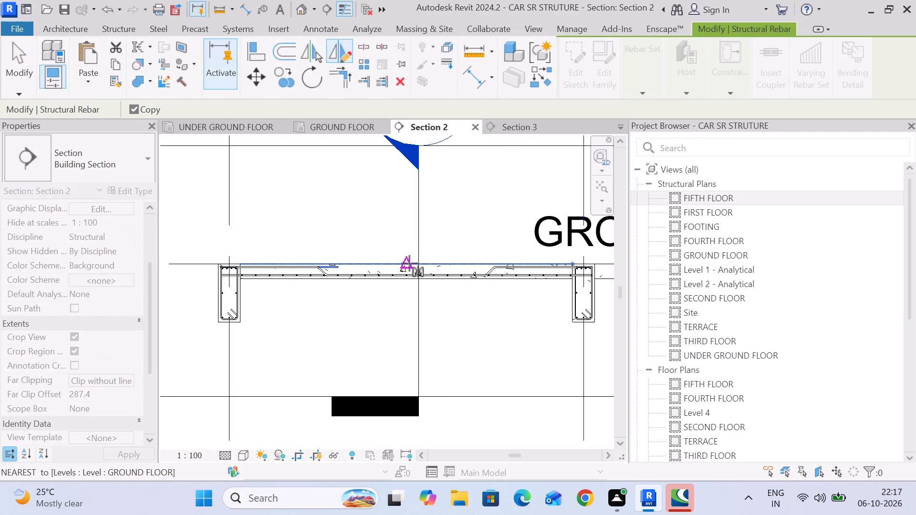
pyautogui.click(409, 263)
pyautogui.click(405, 286)
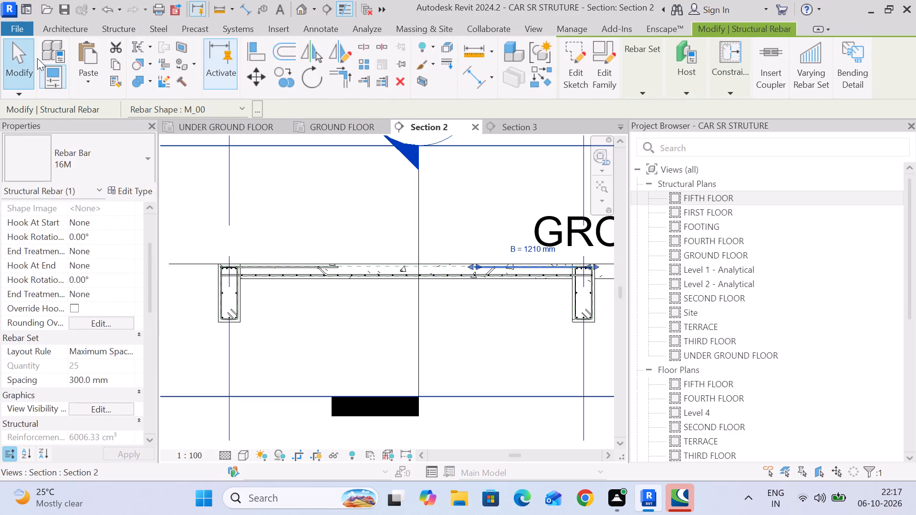
pyautogui.click(25, 56)
# Examine the slab's bar arrangement in Section 2, Section 3 and the C–D bay of the GROUND FLOOR plan.
pyautogui.moveTo(496, 276); pyautogui.dragTo(524, 209, button='middle')
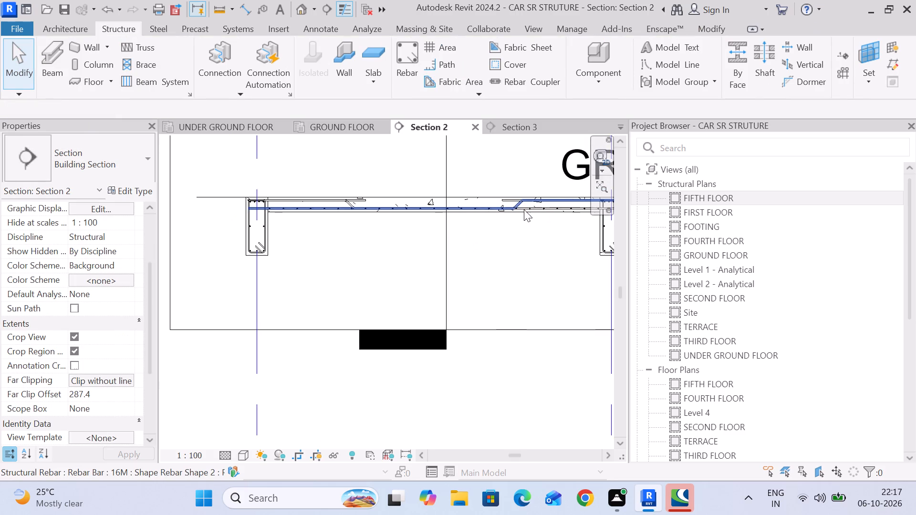
pyautogui.scroll(8, 390, 211)
pyautogui.scroll(-5, 388, 211)
pyautogui.click(512, 127)
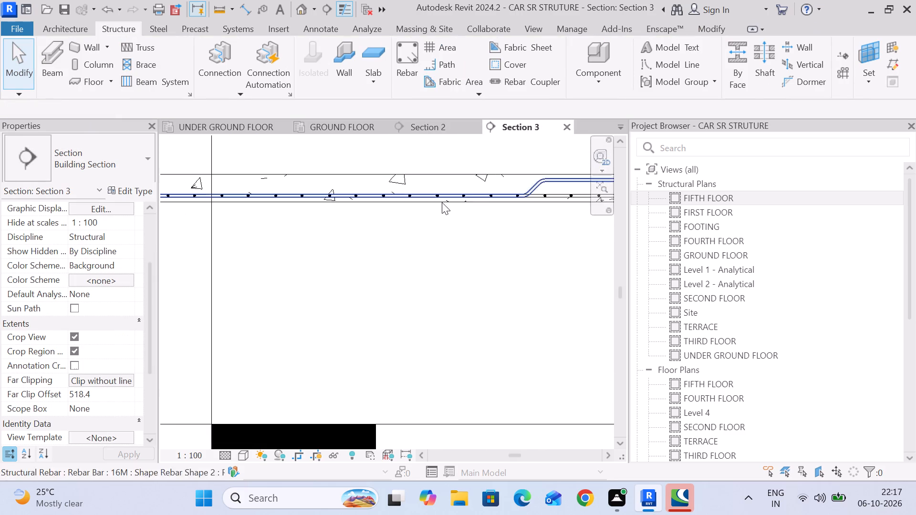
pyautogui.scroll(-5, 327, 203)
pyautogui.moveTo(326, 218); pyautogui.dragTo(525, 223, button='middle')
pyautogui.moveTo(318, 219); pyautogui.dragTo(485, 220, button='middle')
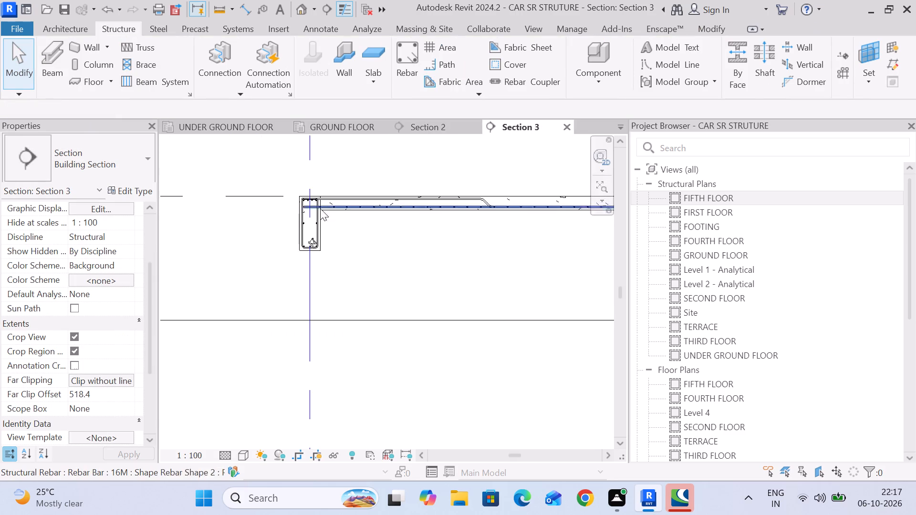
pyautogui.scroll(11, 320, 207)
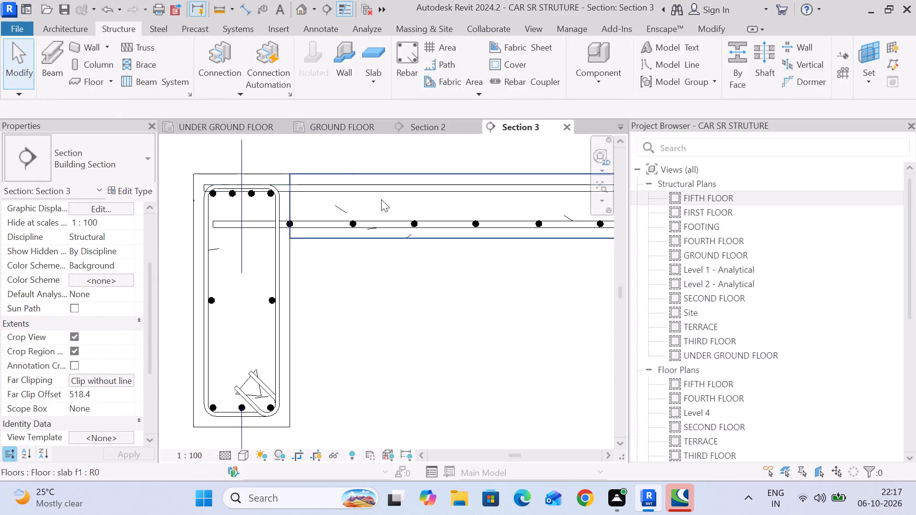
pyautogui.scroll(-4, 381, 199)
pyautogui.moveTo(381, 200); pyautogui.dragTo(334, 194, button='middle')
pyautogui.scroll(-4, 333, 194)
pyautogui.moveTo(305, 201); pyautogui.dragTo(290, 198, button='middle')
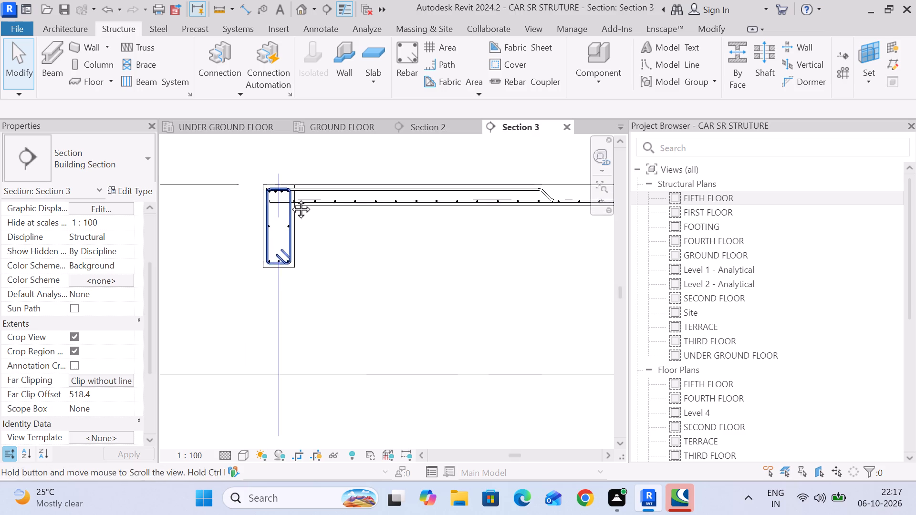
pyautogui.moveTo(290, 198); pyautogui.dragTo(274, 196, button='middle')
pyautogui.scroll(-4, 338, 206)
pyautogui.moveTo(406, 228); pyautogui.dragTo(372, 219, button='middle')
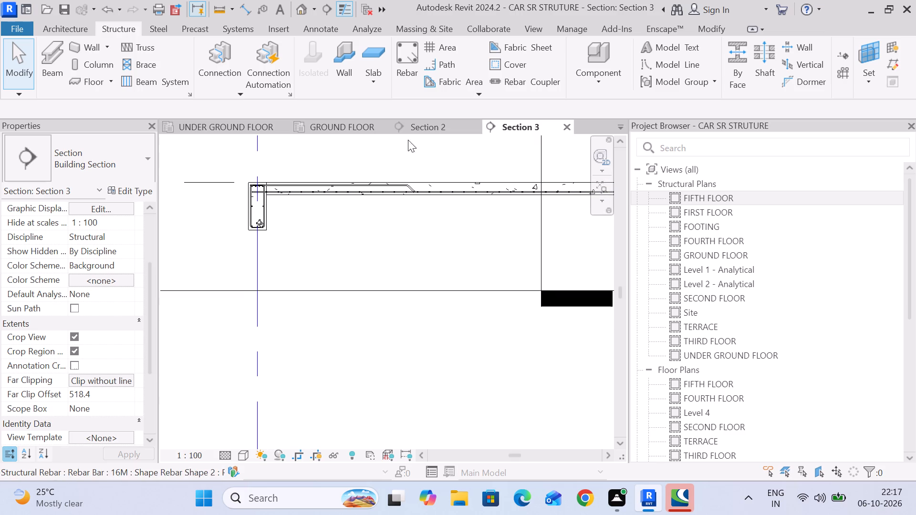
pyautogui.click(417, 128)
pyautogui.click(348, 132)
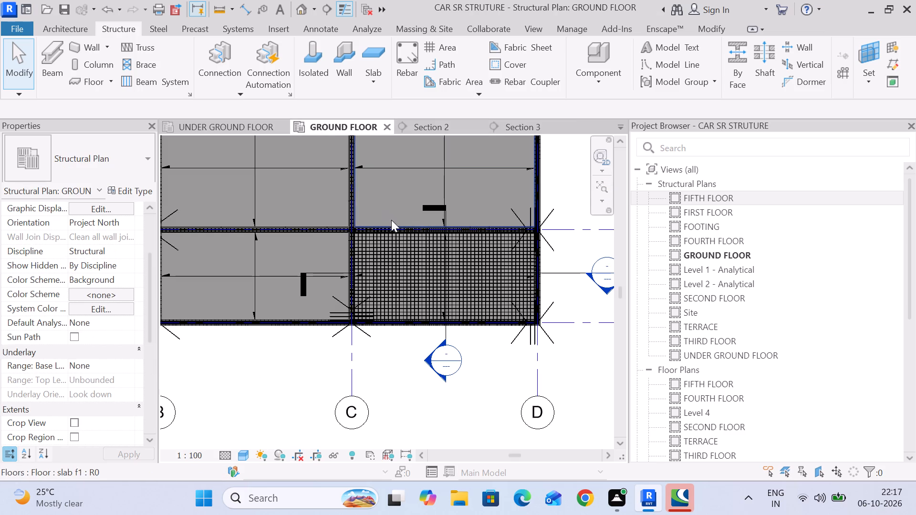
pyautogui.scroll(13, 376, 287)
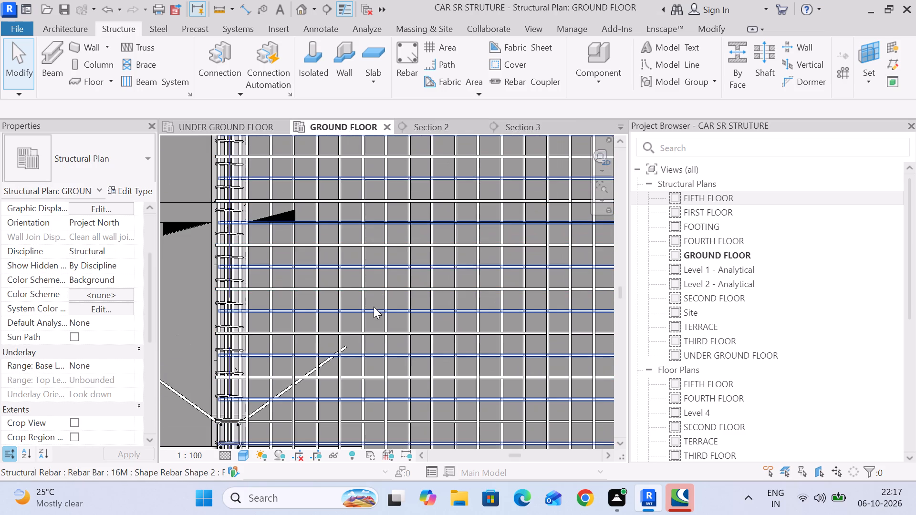
pyautogui.moveTo(374, 306); pyautogui.dragTo(374, 203, button='middle')
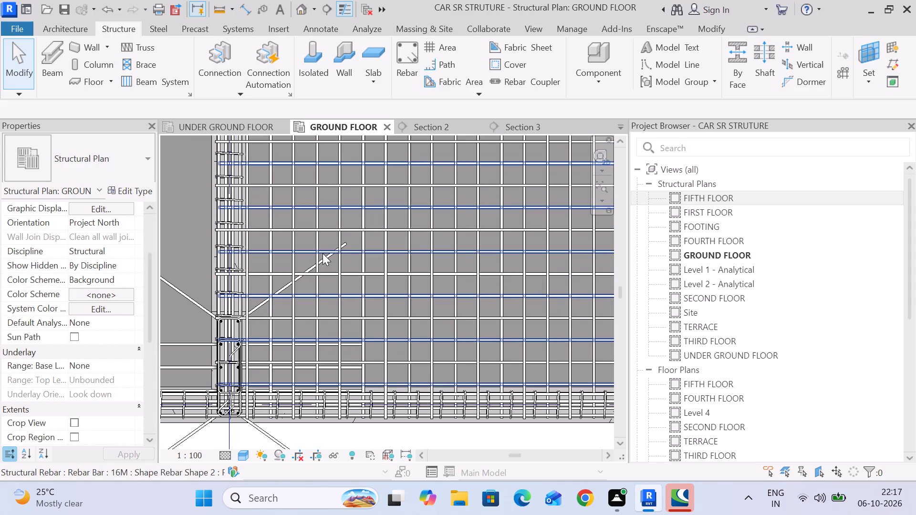
# Show the 16M top bar set along grid 1 unobscured in the GROUND FLOOR plan, Analytical Model and {3D} views.
pyautogui.click(429, 124)
pyautogui.click(347, 190)
pyautogui.click(345, 137)
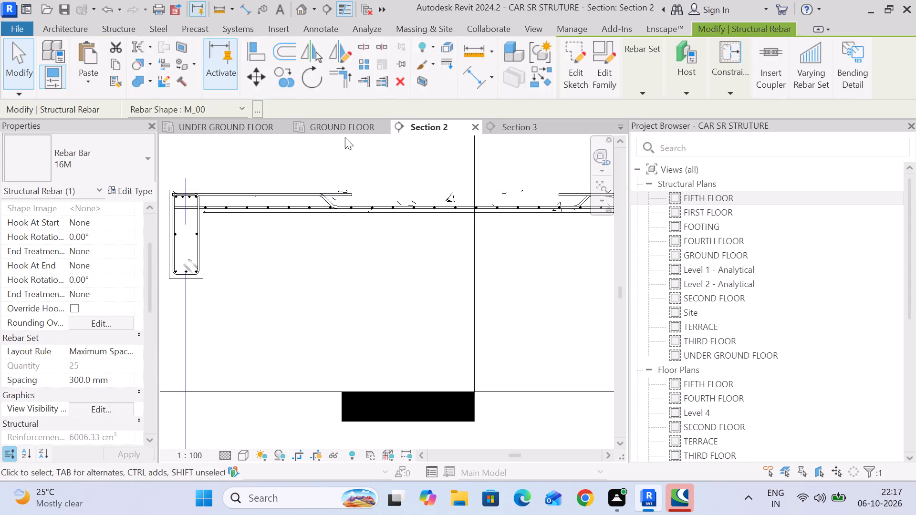
pyautogui.click(344, 197)
pyautogui.click(357, 118)
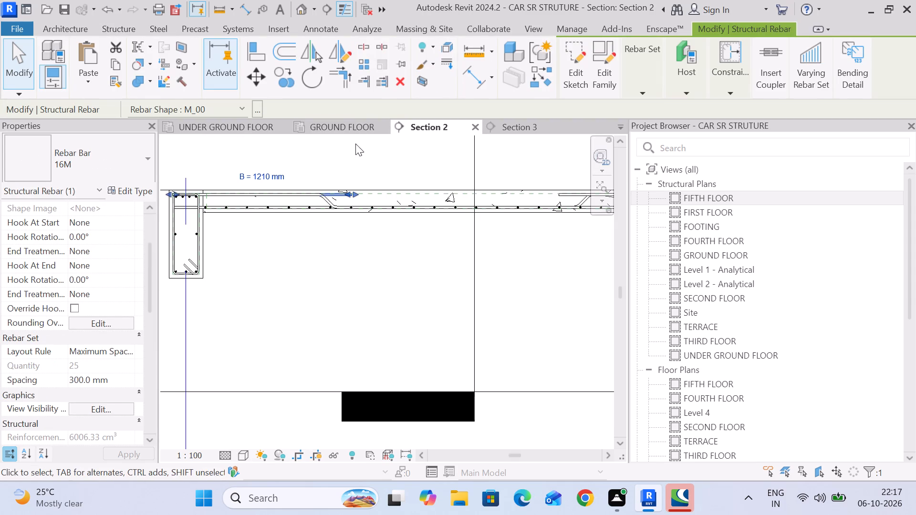
pyautogui.click(355, 127)
pyautogui.scroll(-4, 410, 241)
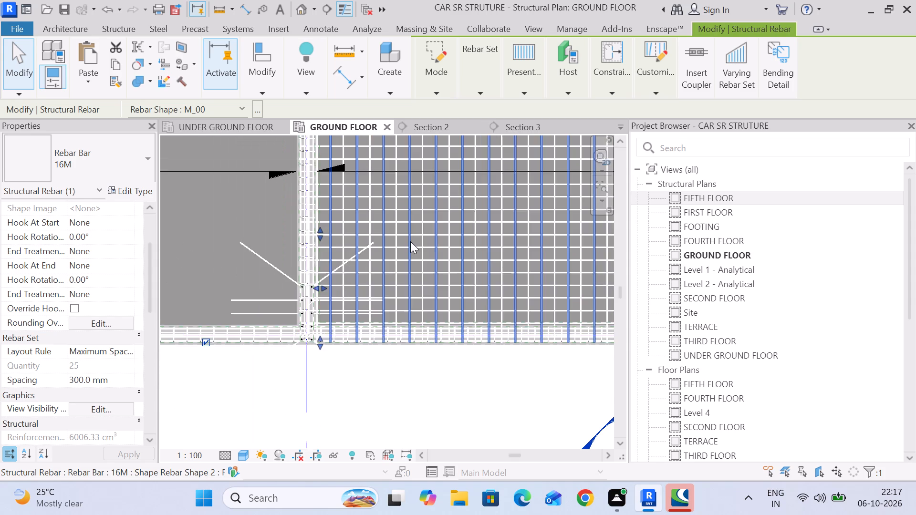
pyautogui.scroll(-3, 515, 181)
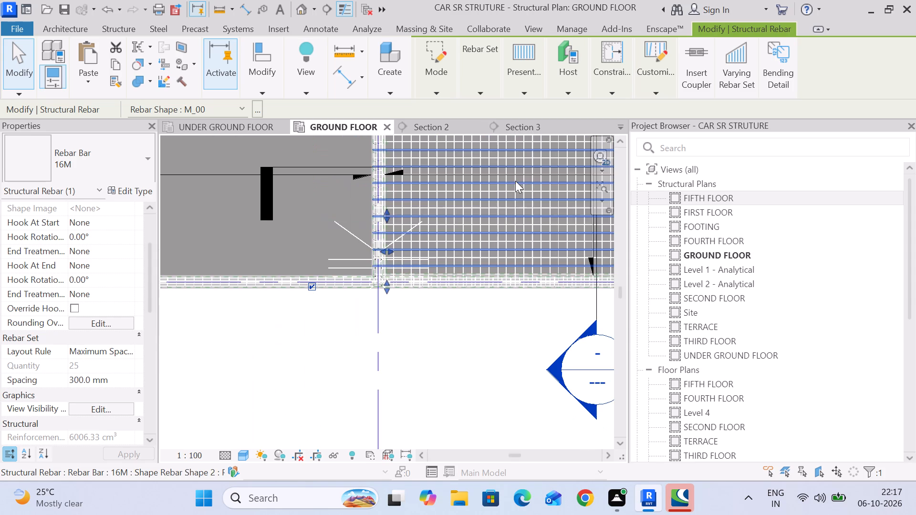
pyautogui.moveTo(432, 353); pyautogui.dragTo(230, 360, button='middle')
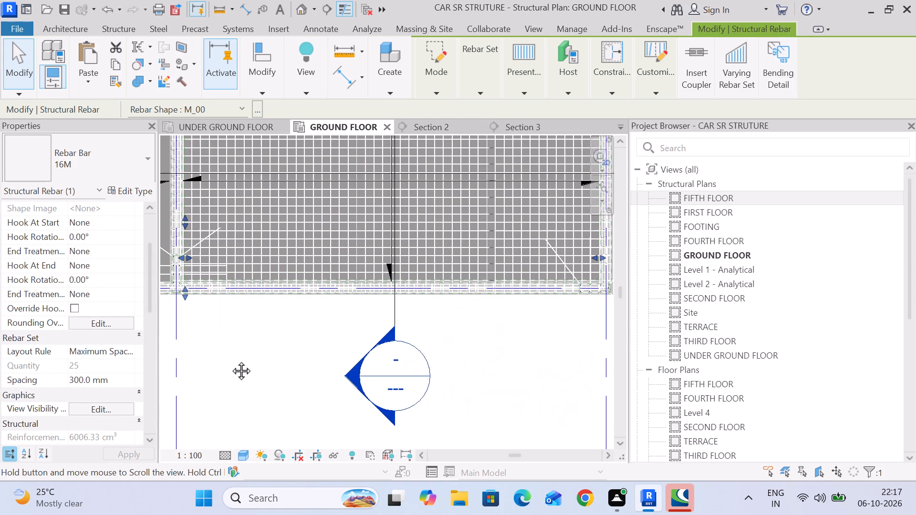
pyautogui.moveTo(230, 360); pyautogui.dragTo(378, 365, button='middle')
pyautogui.scroll(12, 326, 212)
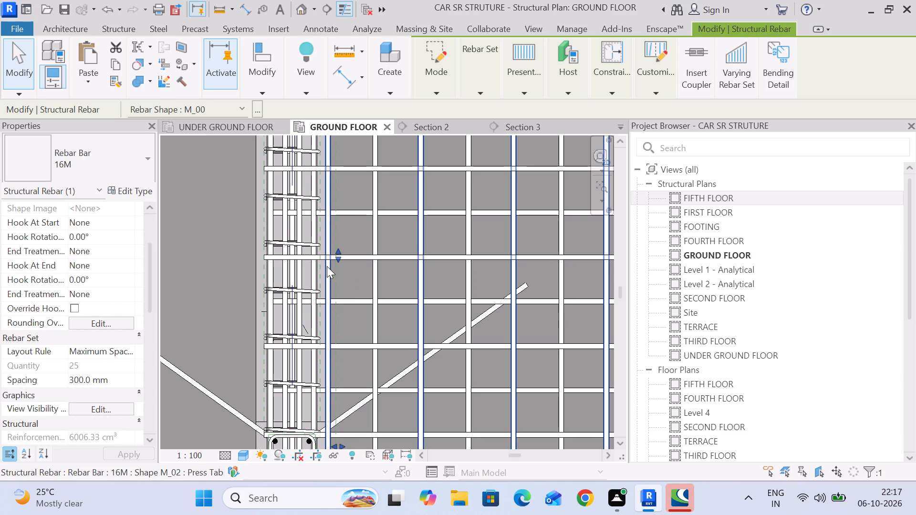
pyautogui.scroll(-4, 327, 266)
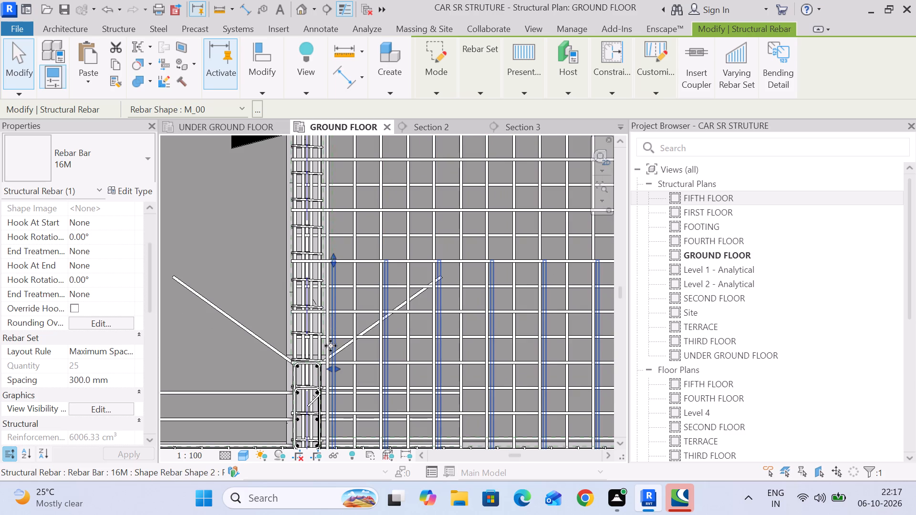
pyautogui.moveTo(341, 340); pyautogui.dragTo(346, 239, button='middle')
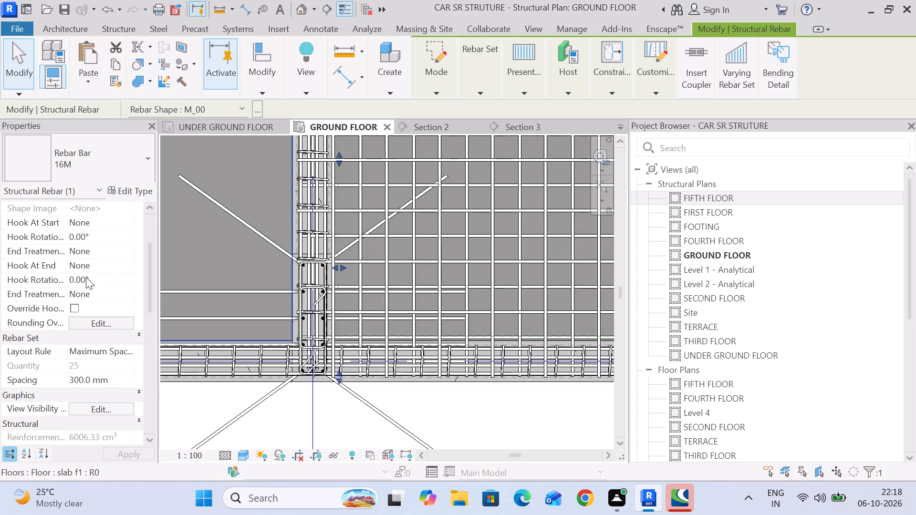
pyautogui.scroll(-5, 85, 278)
pyautogui.scroll(2, 102, 248)
pyautogui.click(117, 280)
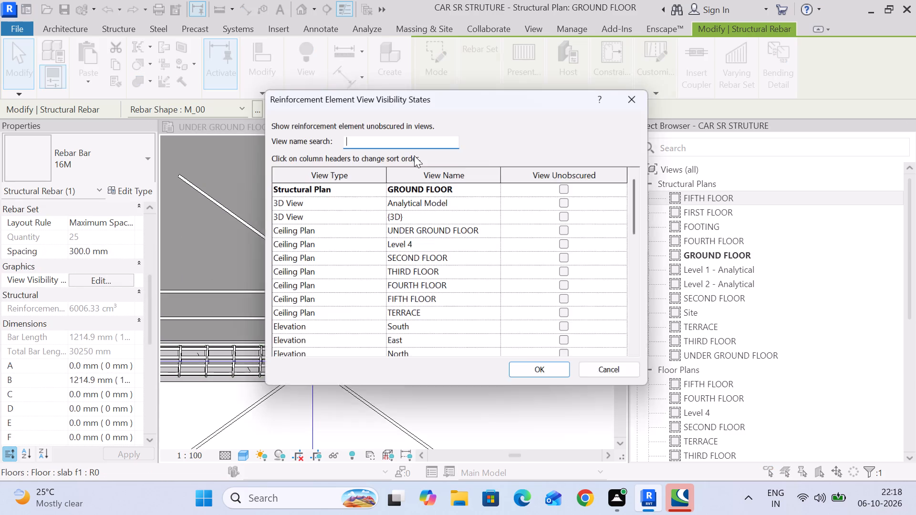
pyautogui.click(567, 193)
pyautogui.click(568, 189)
pyautogui.click(570, 199)
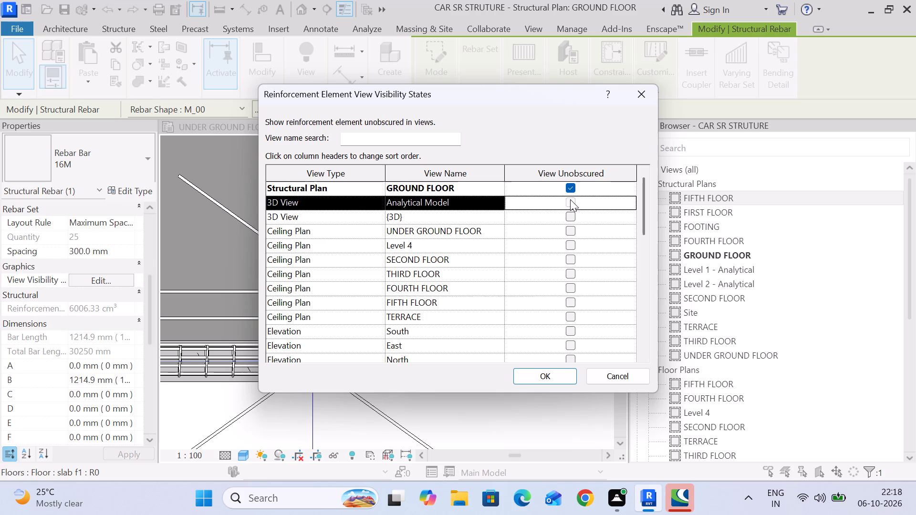
pyautogui.click(571, 218)
pyautogui.click(551, 371)
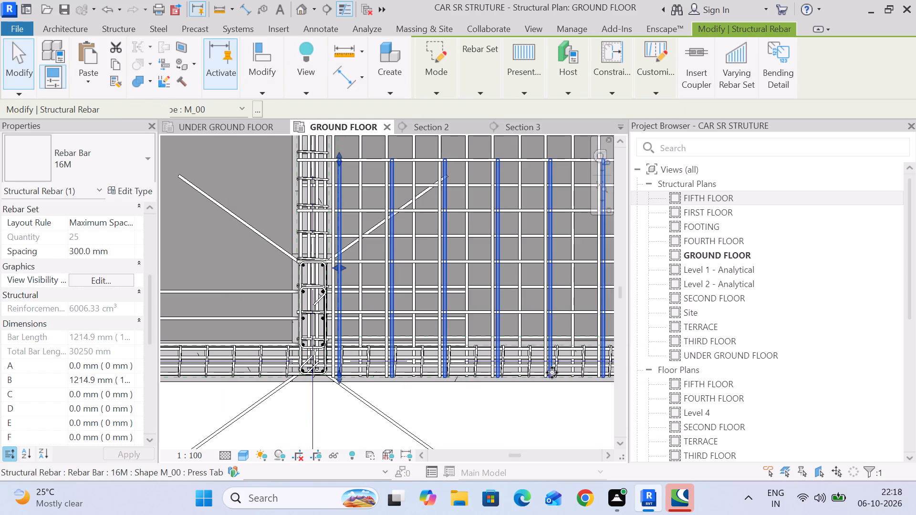
# Shift the first bar of the grid 1 top bar set slightly closer to the grid C beam.
pyautogui.scroll(6, 338, 247)
pyautogui.scroll(-3, 329, 256)
pyautogui.moveTo(336, 272); pyautogui.dragTo(359, 317, button='middle')
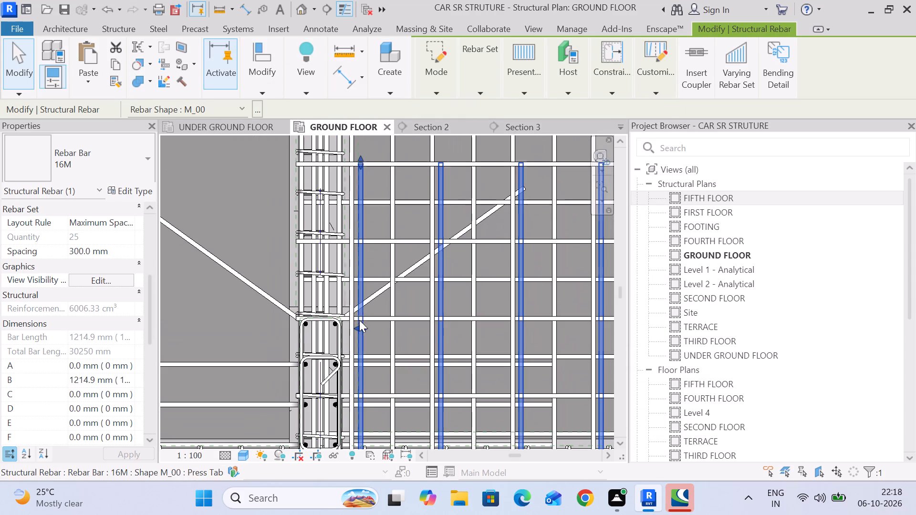
pyautogui.moveTo(359, 327); pyautogui.dragTo(353, 326)
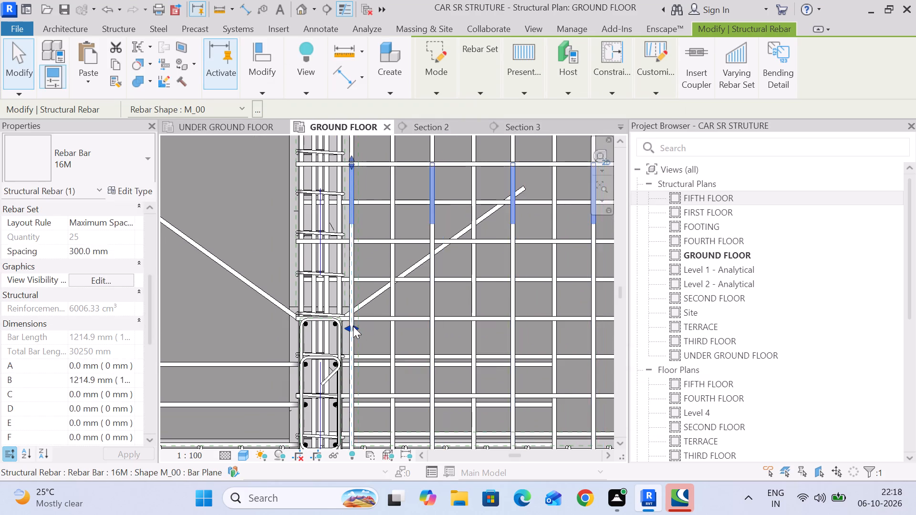
pyautogui.scroll(-5, 353, 326)
pyautogui.moveTo(356, 326); pyautogui.dragTo(378, 282, button='middle')
pyautogui.scroll(-4, 379, 281)
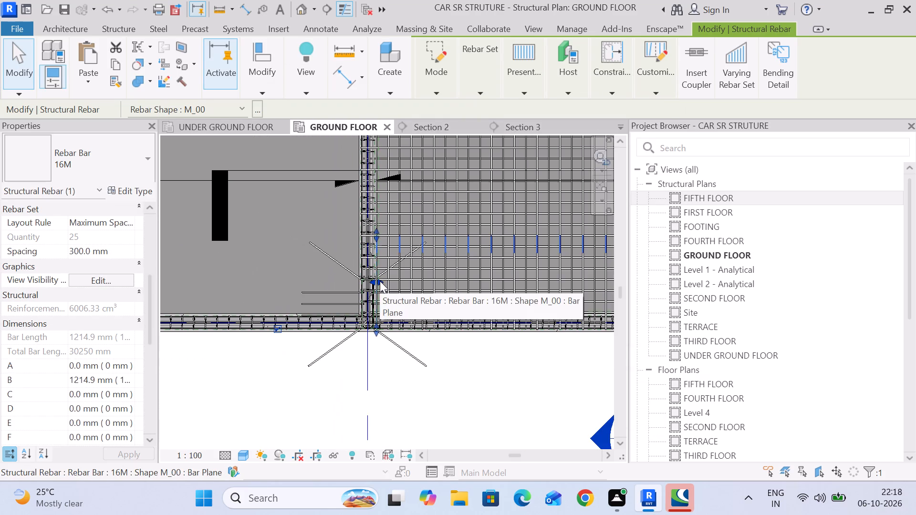
pyautogui.scroll(-4, 450, 198)
pyautogui.moveTo(513, 220); pyautogui.dragTo(301, 216, button='middle')
pyautogui.scroll(11, 528, 230)
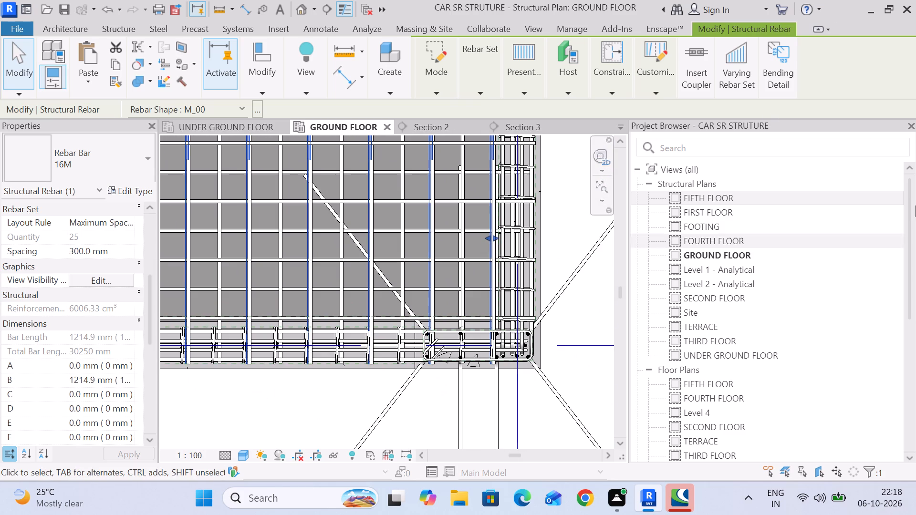
pyautogui.scroll(-5, 578, 237)
pyautogui.moveTo(569, 232); pyautogui.dragTo(606, 217, button='middle')
pyautogui.click(415, 322)
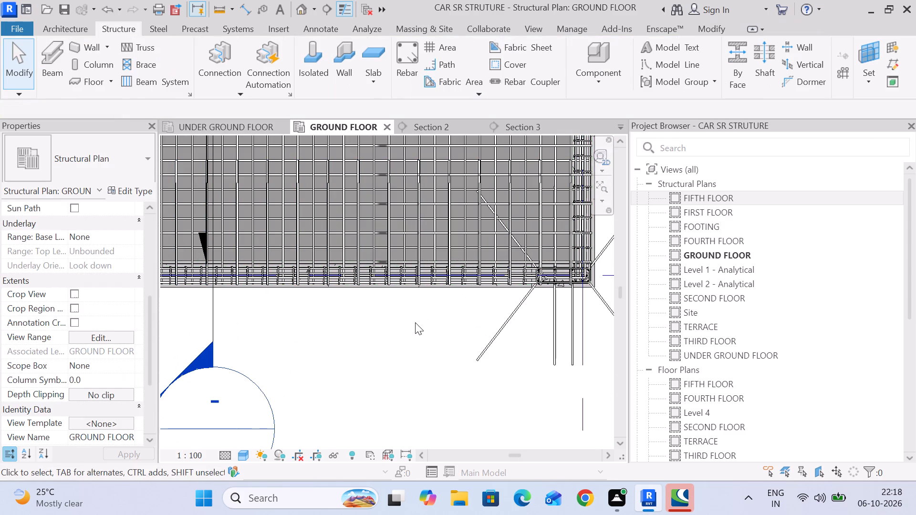
# Pull the last bar of the grid 3 top bar set away from the grid D beam, onto the nearest cranked bar line.
pyautogui.scroll(-5, 433, 296)
pyautogui.moveTo(461, 216); pyautogui.dragTo(474, 361, button='middle')
pyautogui.scroll(4, 496, 298)
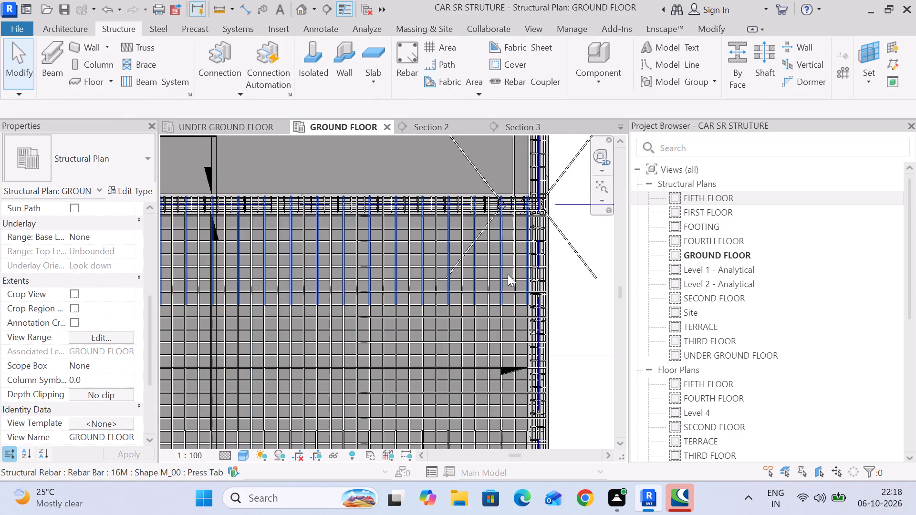
pyautogui.click(505, 274)
pyautogui.scroll(5, 524, 245)
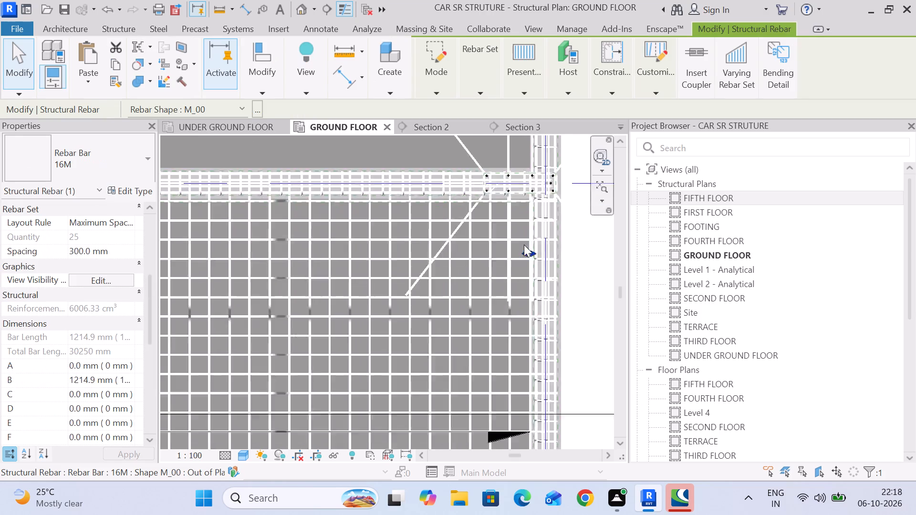
pyautogui.scroll(1, 524, 245)
pyautogui.moveTo(529, 256); pyautogui.dragTo(503, 254)
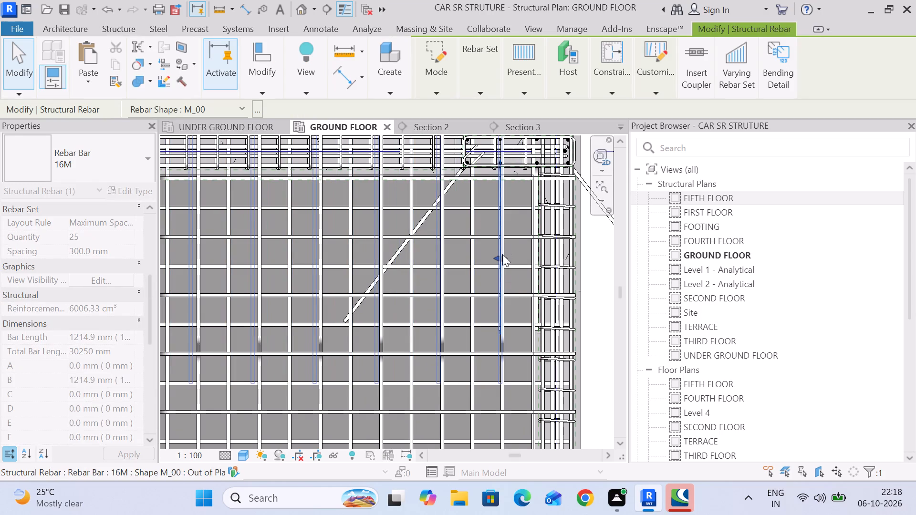
# Show the grid 3 top bar set unobscured in the GROUND FLOOR plan, Analytical Model and {3D} views.
pyautogui.scroll(-5, 471, 268)
pyautogui.moveTo(297, 275); pyautogui.dragTo(521, 256, button='middle')
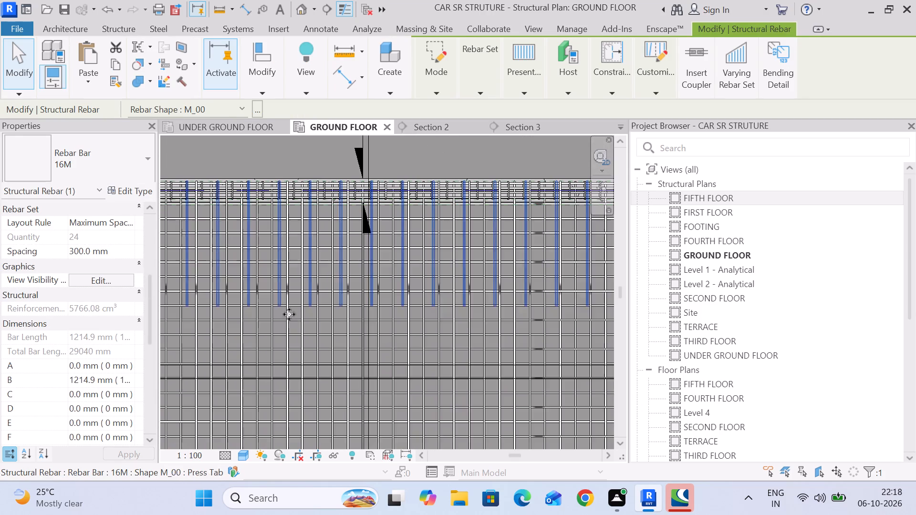
pyautogui.scroll(-13, 83, 330)
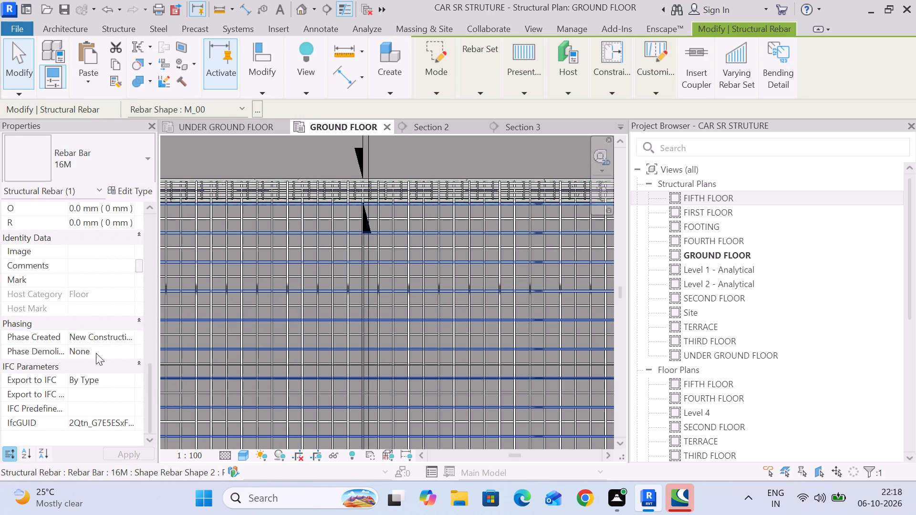
pyautogui.scroll(-3, 96, 353)
pyautogui.scroll(8, 96, 354)
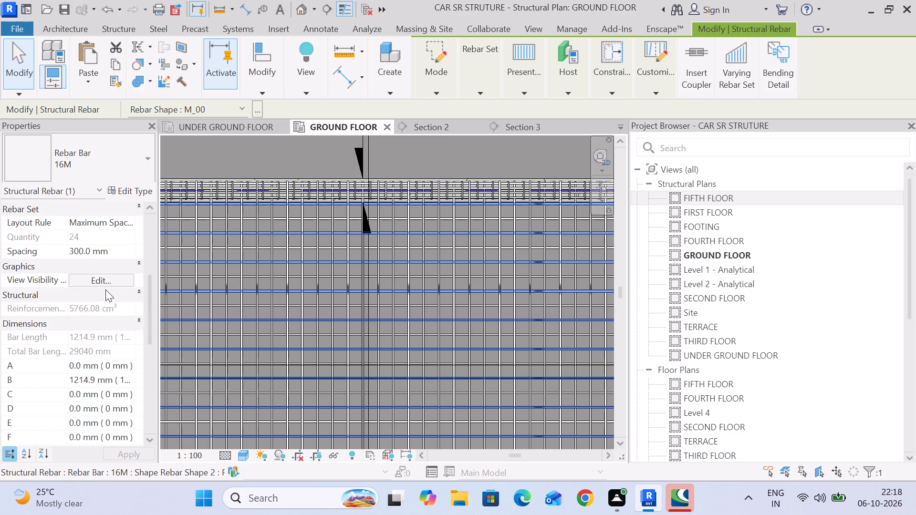
pyautogui.click(106, 278)
pyautogui.click(570, 187)
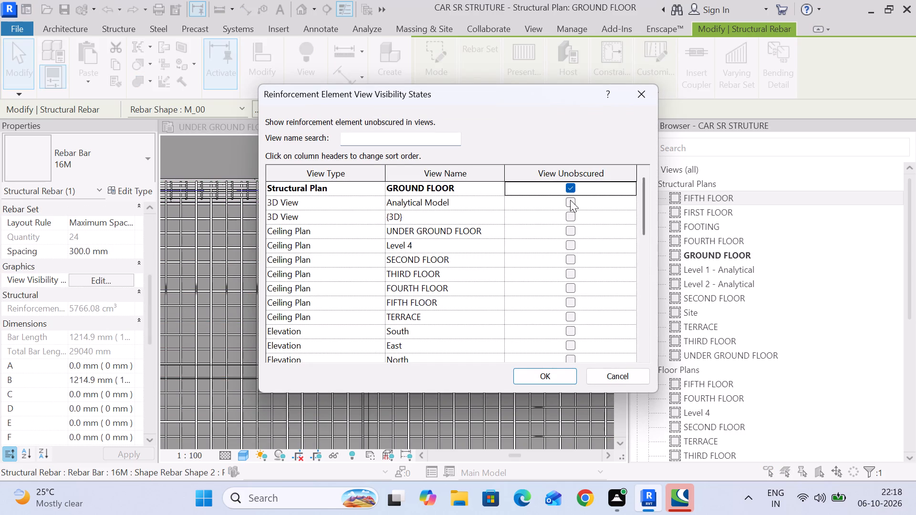
pyautogui.click(570, 200)
pyautogui.click(572, 215)
pyautogui.click(564, 368)
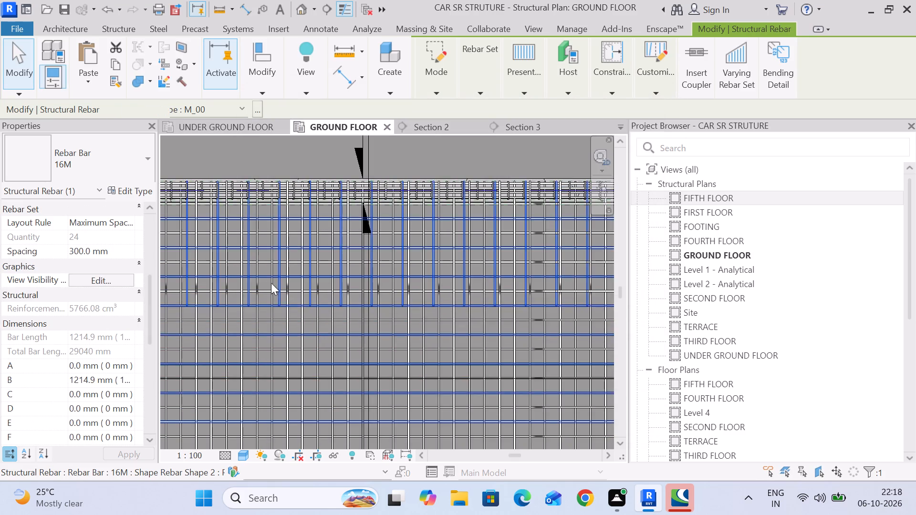
# Pull the first bar of the grid 3 top bar set away from the grid C beam, onto the nearest cranked bar line.
pyautogui.scroll(-3, 269, 278)
pyautogui.moveTo(266, 278); pyautogui.dragTo(546, 291, button='middle')
pyautogui.scroll(5, 354, 289)
pyautogui.scroll(4, 400, 250)
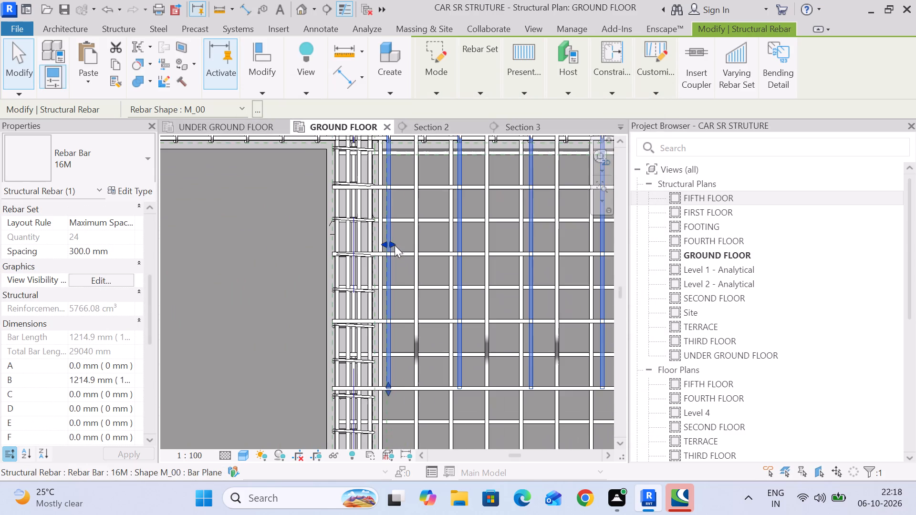
pyautogui.moveTo(390, 243); pyautogui.dragTo(416, 243)
pyautogui.scroll(-6, 418, 244)
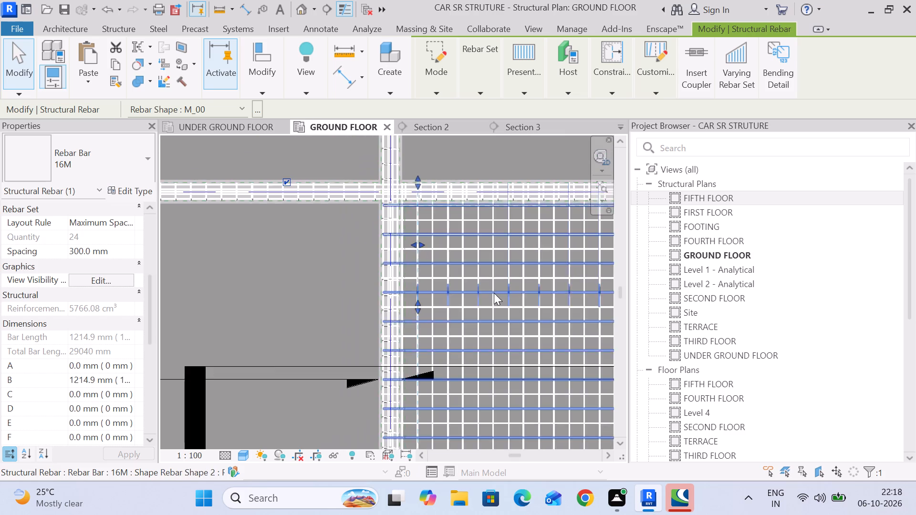
# Check the grid 3 top bar set's view visibility states and the bar layout across the C–D bay.
pyautogui.scroll(-5, 494, 293)
pyautogui.moveTo(491, 293); pyautogui.dragTo(292, 237, button='middle')
pyautogui.scroll(-5, 313, 250)
pyautogui.moveTo(418, 278); pyautogui.dragTo(399, 255, button='middle')
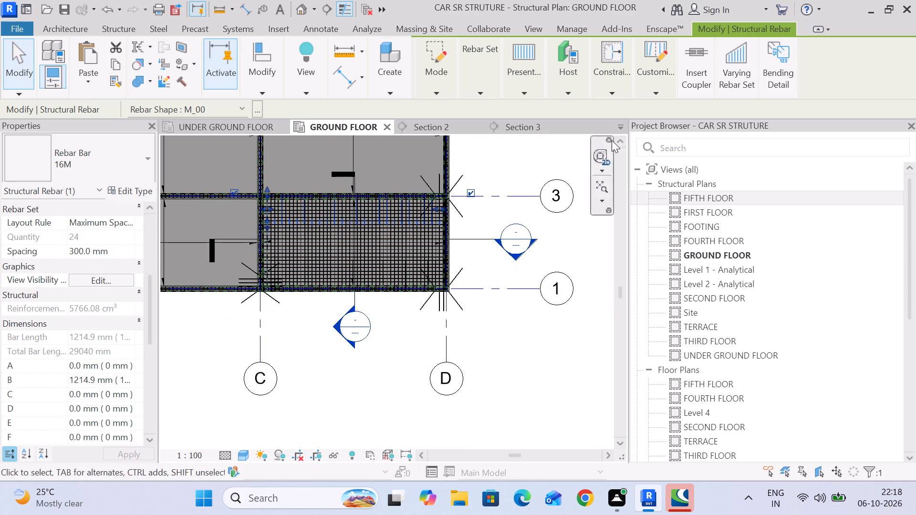
pyautogui.scroll(-3, 82, 260)
pyautogui.scroll(2, 82, 260)
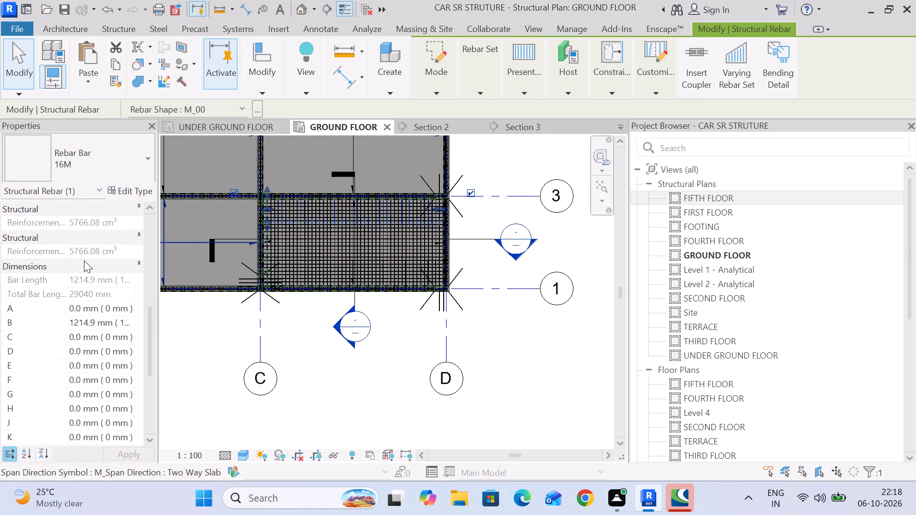
pyautogui.click(84, 260)
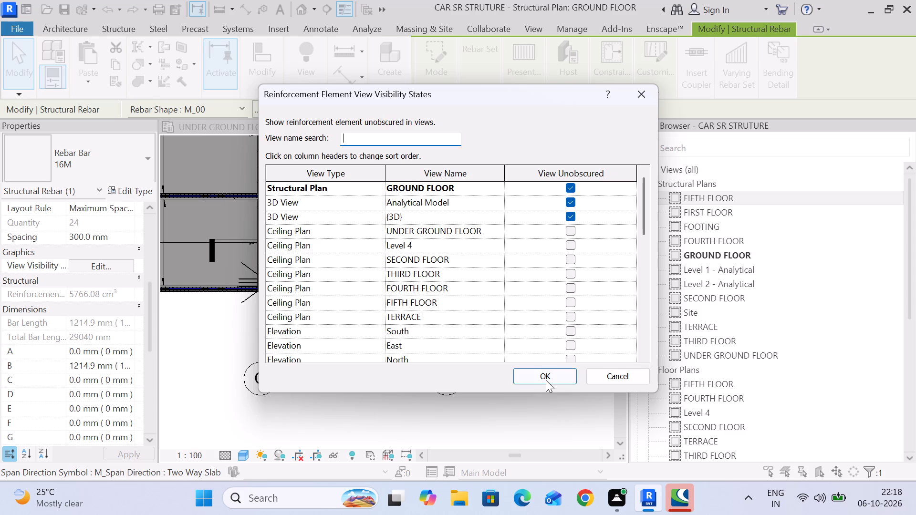
pyautogui.click(546, 380)
pyautogui.moveTo(510, 338); pyautogui.dragTo(541, 327, button='middle')
pyautogui.click(556, 323)
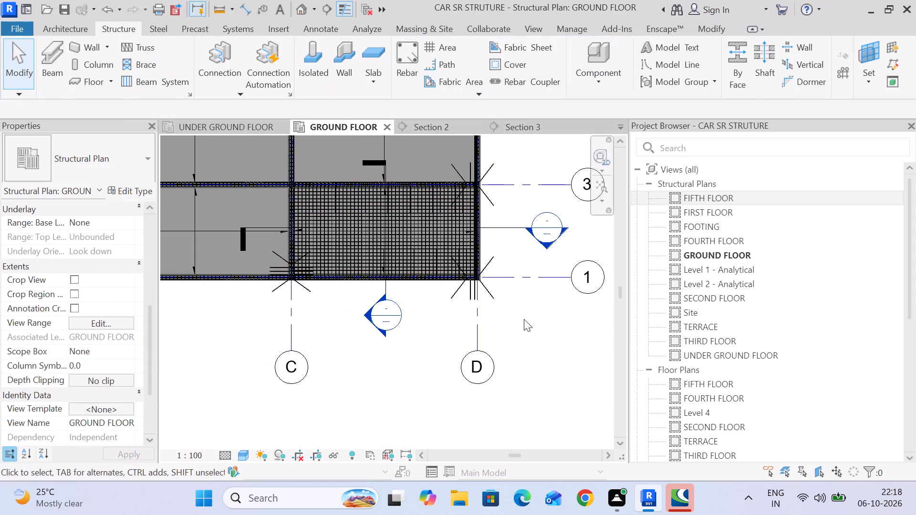
pyautogui.scroll(5, 402, 215)
pyautogui.scroll(2, 382, 249)
pyautogui.moveTo(382, 252); pyautogui.dragTo(434, 229, button='middle')
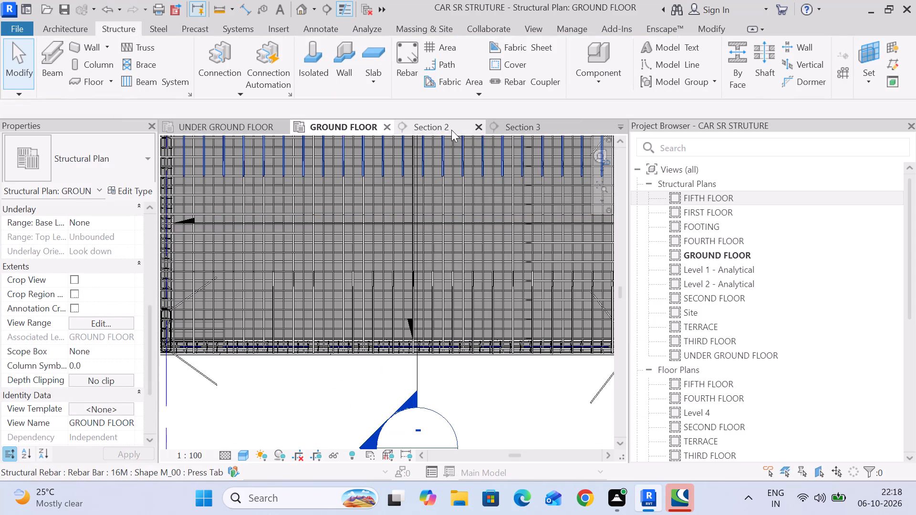
# Place a straight 16M bar of shape M_00 in the top layer of the slab in Section 3.
pyautogui.click(451, 130)
pyautogui.click(510, 129)
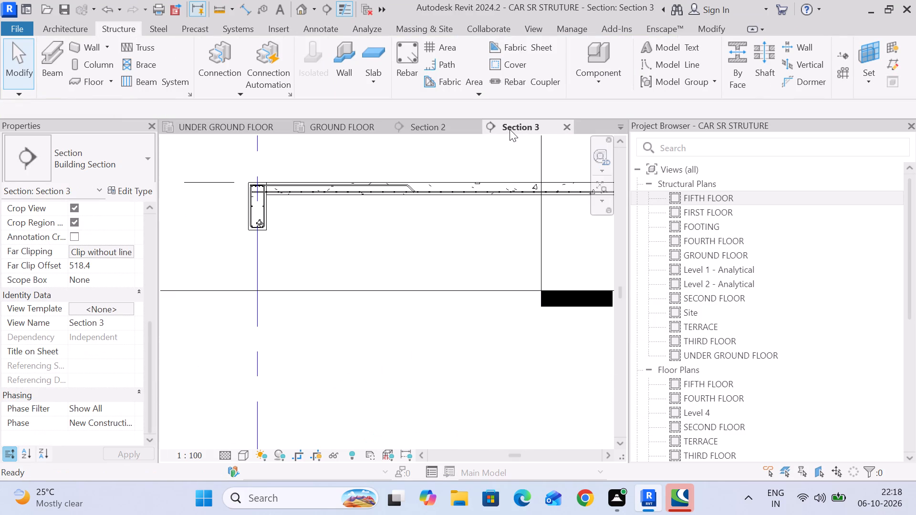
pyautogui.scroll(6, 317, 189)
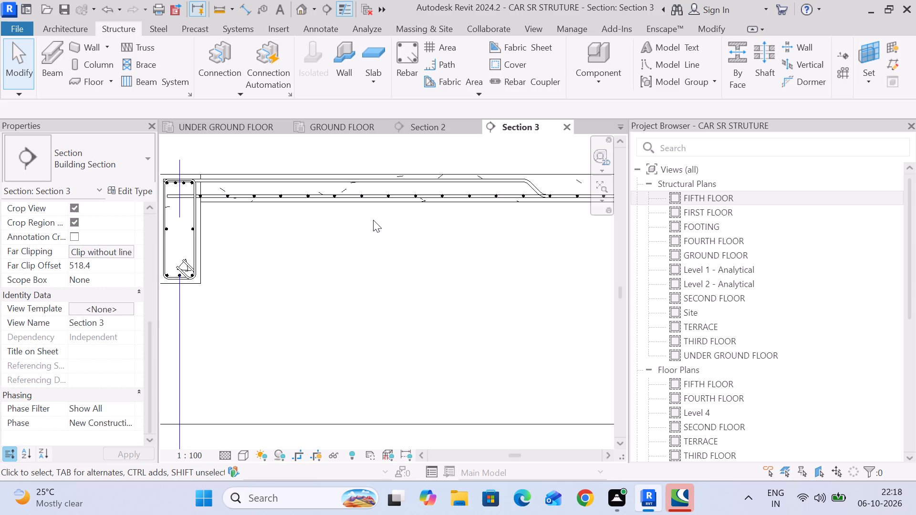
pyautogui.scroll(-4, 373, 220)
pyautogui.moveTo(466, 243); pyautogui.dragTo(369, 240, button='middle')
pyautogui.scroll(-5, 368, 239)
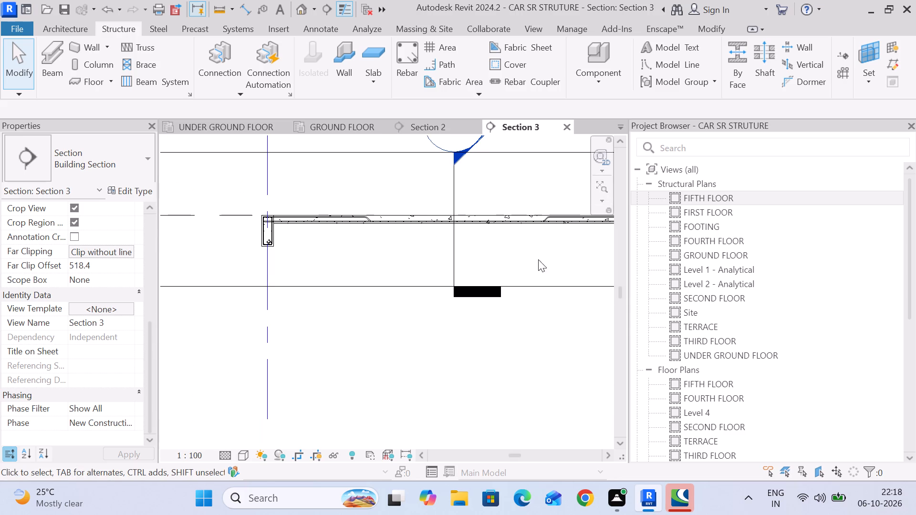
pyautogui.click(406, 66)
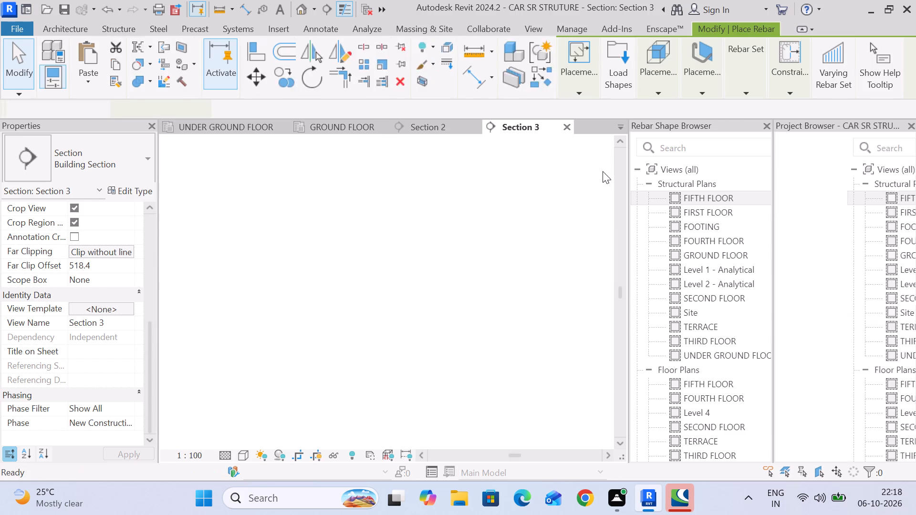
pyautogui.scroll(7, 340, 217)
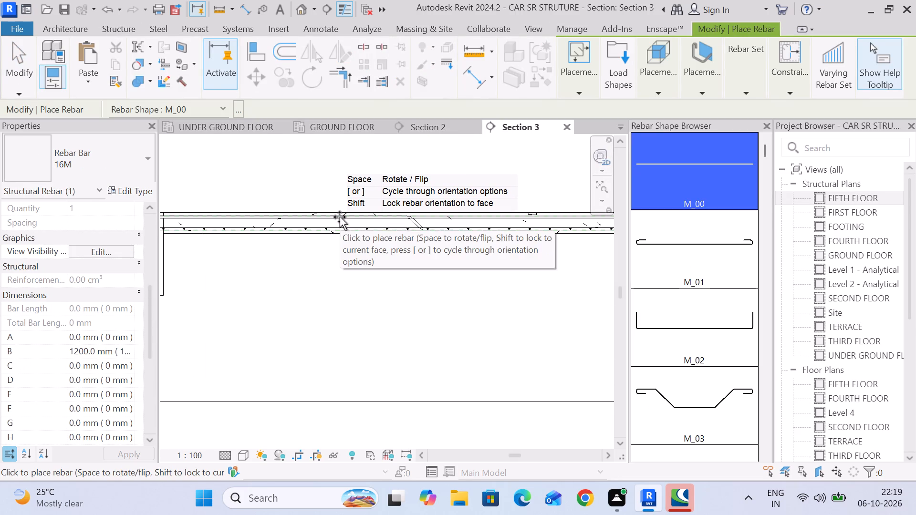
pyautogui.click(340, 216)
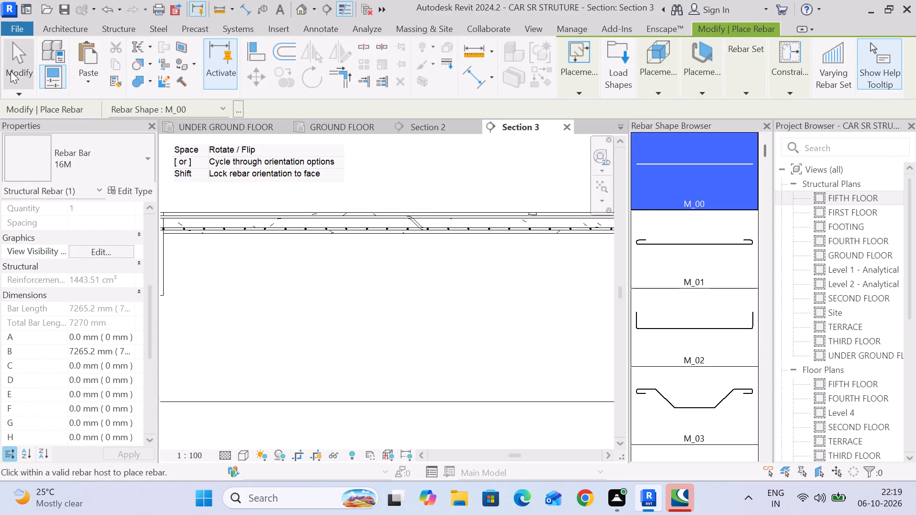
pyautogui.click(11, 71)
# Pull the new top bar's far end in from the opposite beam, shortening the bar to about 5120 mm.
pyautogui.click(512, 218)
pyautogui.scroll(1, 458, 221)
pyautogui.scroll(-6, 461, 224)
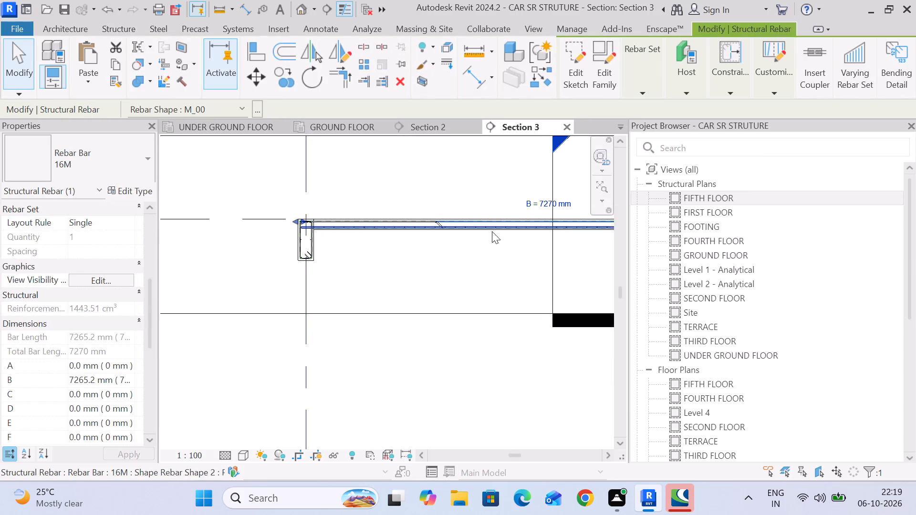
pyautogui.moveTo(492, 231); pyautogui.dragTo(237, 223, button='middle')
pyautogui.scroll(5, 543, 209)
pyautogui.moveTo(540, 216); pyautogui.dragTo(246, 214)
pyautogui.moveTo(246, 220); pyautogui.dragTo(598, 221, button='middle')
pyautogui.scroll(1, 598, 221)
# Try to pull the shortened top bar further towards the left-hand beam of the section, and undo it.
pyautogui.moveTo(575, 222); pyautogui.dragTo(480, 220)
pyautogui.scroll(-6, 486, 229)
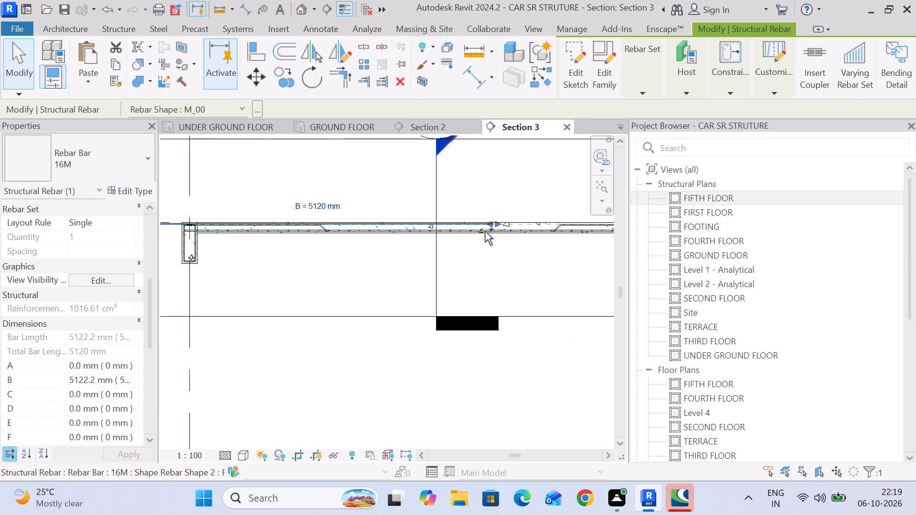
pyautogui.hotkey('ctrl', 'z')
# Shorten the top bar to about 2230 mm, ending it just past the cranked bar's bend near the left-hand beam.
pyautogui.scroll(1, 499, 215)
pyautogui.scroll(-2, 499, 215)
pyautogui.click(499, 215)
pyautogui.scroll(-2, 544, 219)
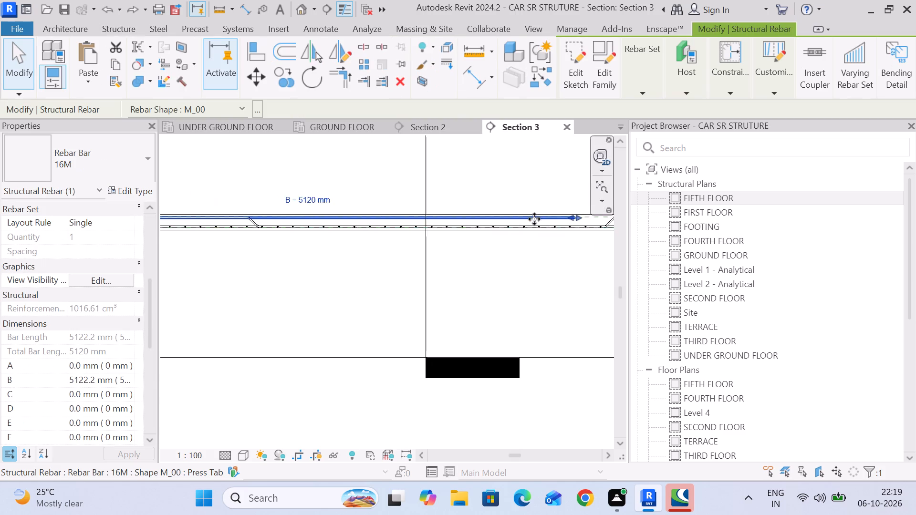
pyautogui.moveTo(531, 219); pyautogui.dragTo(475, 219, button='middle')
pyautogui.moveTo(515, 216); pyautogui.dragTo(305, 215)
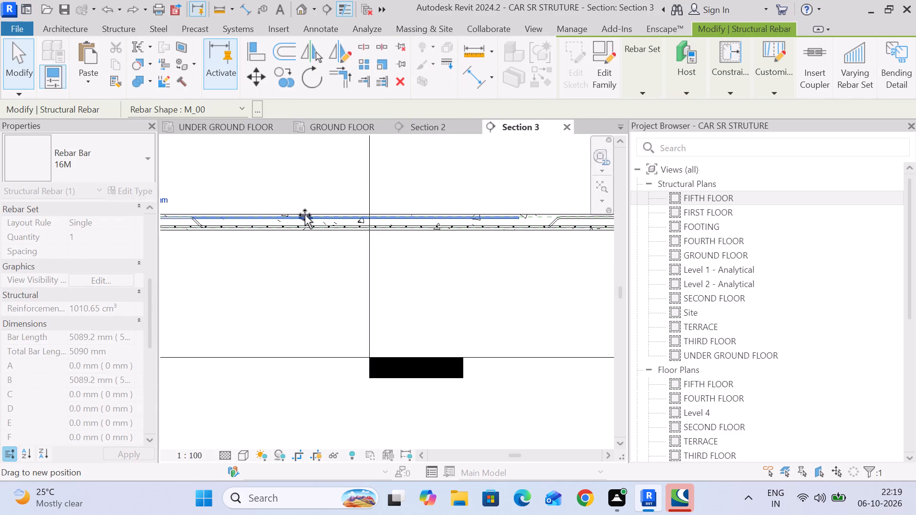
pyautogui.moveTo(305, 215); pyautogui.dragTo(303, 215)
pyautogui.scroll(7, 299, 215)
pyautogui.moveTo(358, 244); pyautogui.dragTo(608, 251, button='middle')
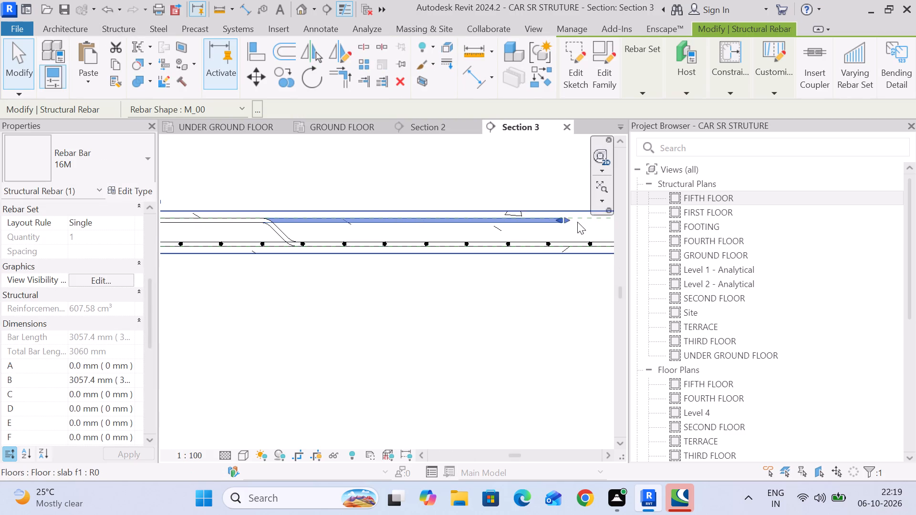
pyautogui.moveTo(561, 217); pyautogui.dragTo(333, 215)
pyautogui.scroll(4, 329, 237)
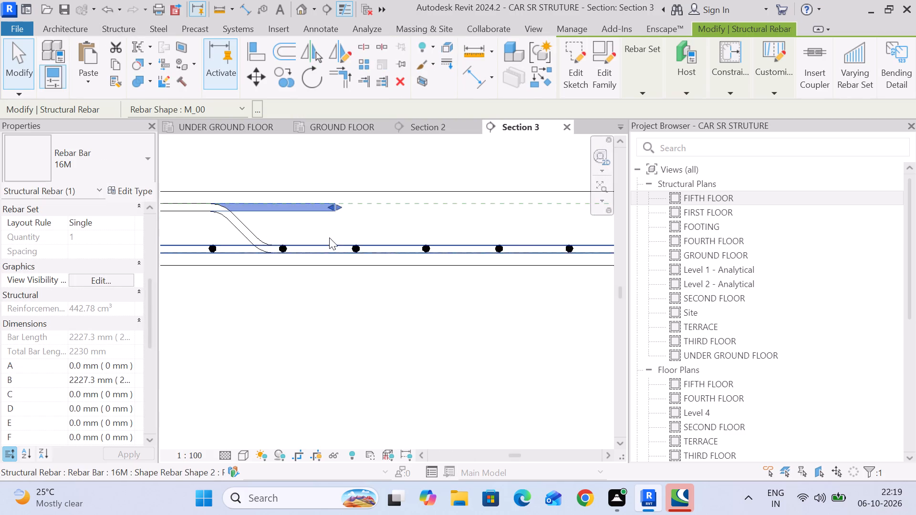
# Examine the top bar's end inside the left-hand beam against the stirrup and cranked bar.
pyautogui.moveTo(452, 243); pyautogui.dragTo(565, 246, button='middle')
pyautogui.scroll(-1, 464, 243)
pyautogui.scroll(-6, 430, 293)
pyautogui.moveTo(266, 297); pyautogui.dragTo(552, 299, button='middle')
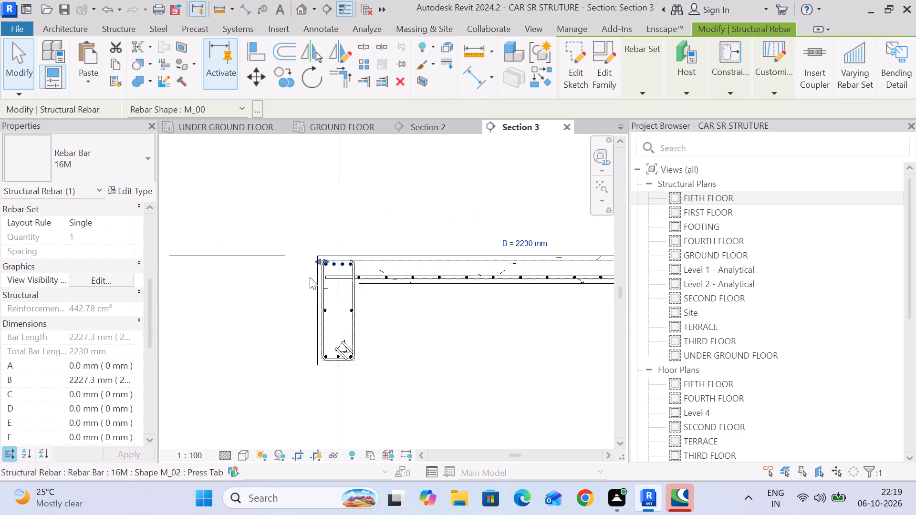
pyautogui.scroll(4, 310, 277)
pyautogui.scroll(5, 342, 245)
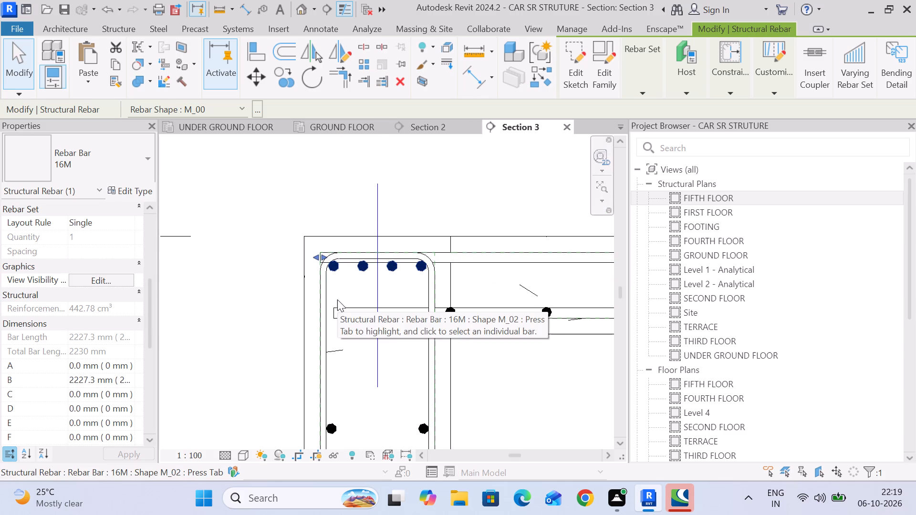
pyautogui.scroll(-4, 342, 316)
pyautogui.moveTo(342, 316); pyautogui.dragTo(237, 260, button='middle')
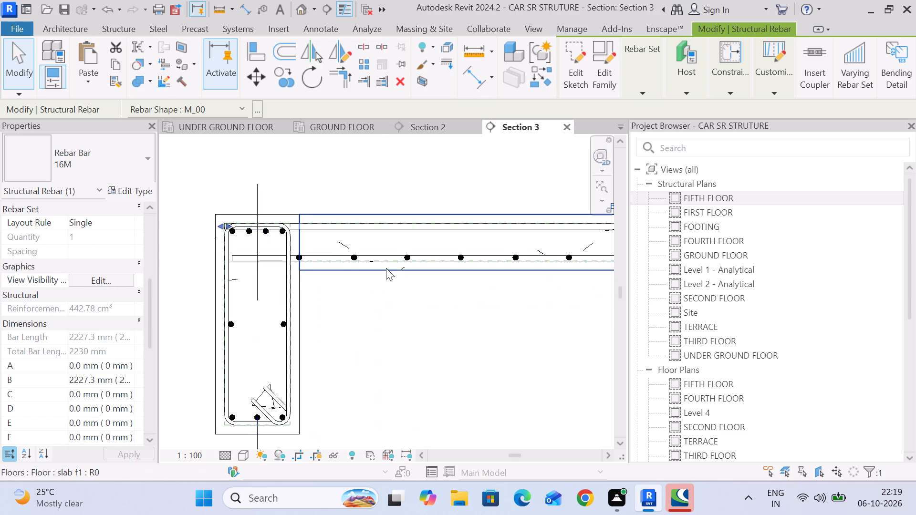
pyautogui.click(394, 298)
# Lay out the shortened top bar as a rebar set with Maximum Spacing of 300 mm.
pyautogui.scroll(-5, 424, 308)
pyautogui.moveTo(494, 321); pyautogui.dragTo(296, 271, button='middle')
pyautogui.scroll(-6, 307, 262)
pyautogui.scroll(3, 429, 250)
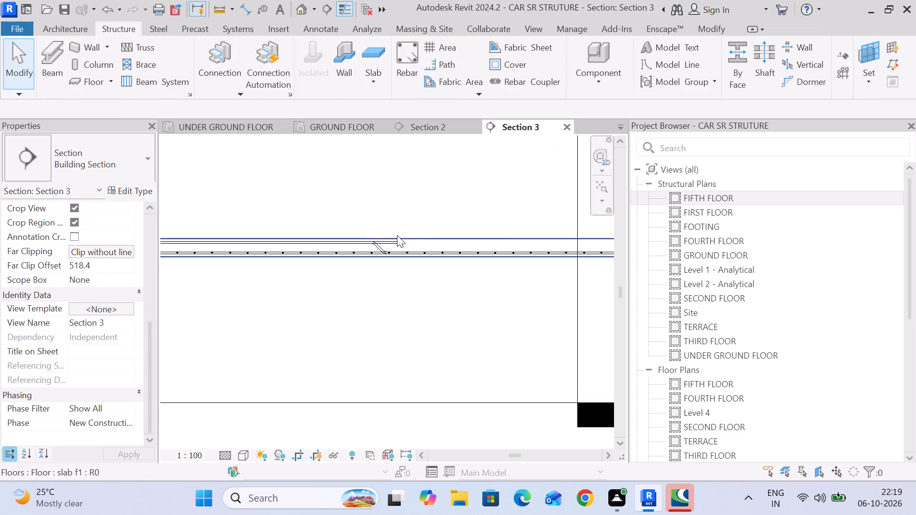
pyautogui.click(396, 240)
pyautogui.click(640, 77)
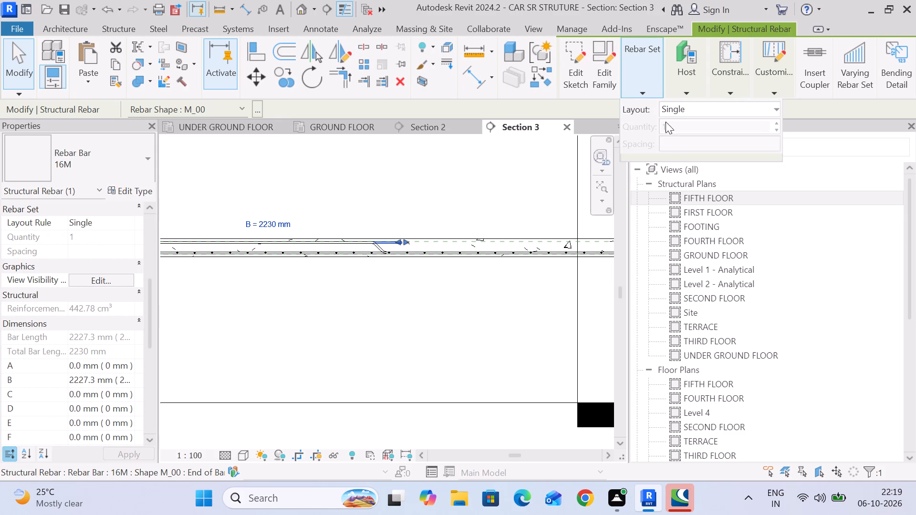
pyautogui.click(689, 111)
pyautogui.click(705, 158)
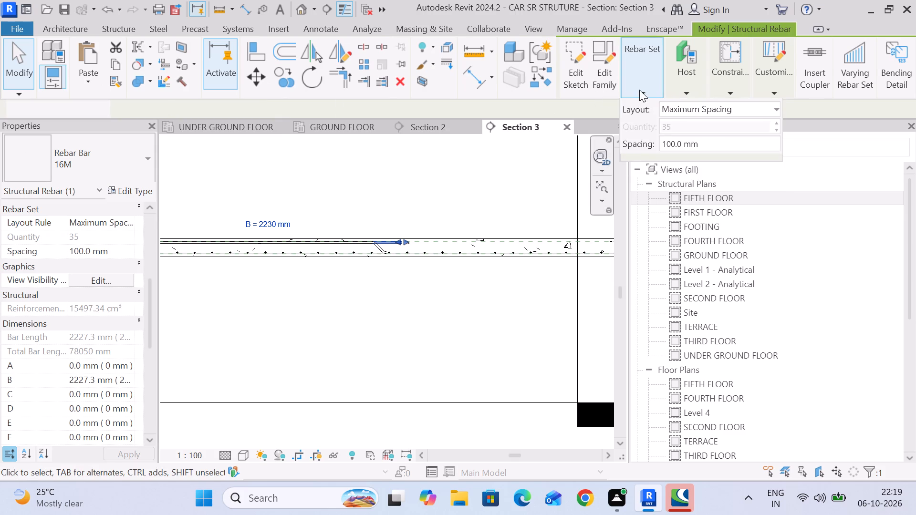
pyautogui.click(645, 86)
pyautogui.click(701, 141)
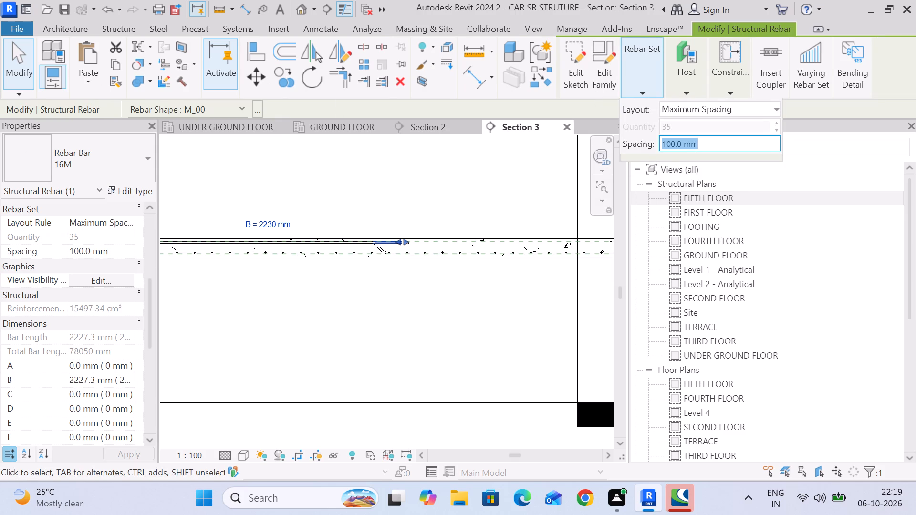
pyautogui.press('3')
pyautogui.write('00')
pyautogui.press('Return')
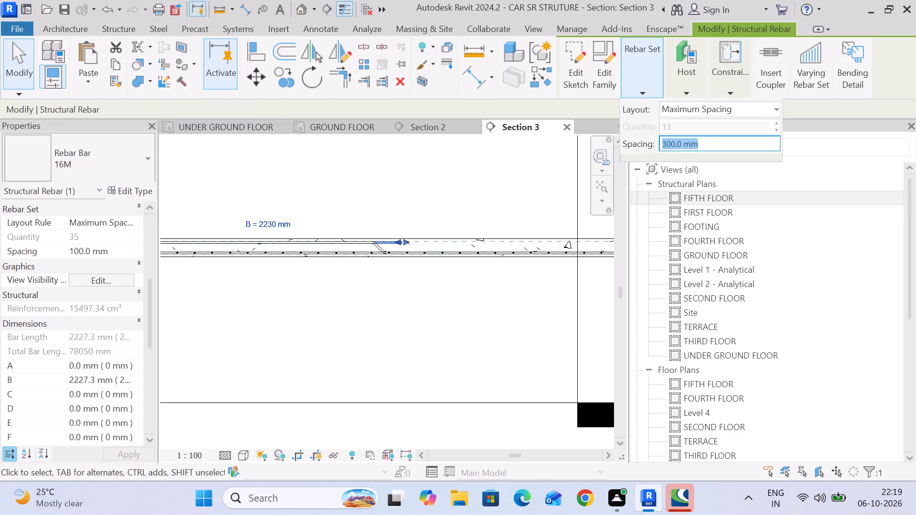
pyautogui.click(432, 288)
# Mirror a copy of the top bar set about the slab's midpoint to the opposite beam in Section 3.
pyautogui.scroll(-5, 433, 290)
pyautogui.moveTo(488, 315); pyautogui.dragTo(312, 290, button='middle')
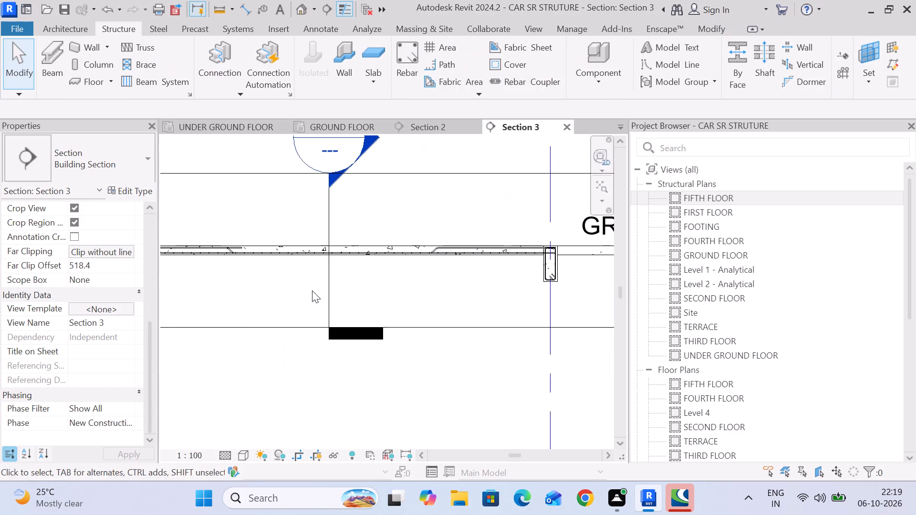
pyautogui.scroll(4, 312, 289)
pyautogui.moveTo(213, 233); pyautogui.dragTo(373, 257, button='middle')
pyautogui.scroll(5, 320, 257)
pyautogui.click(362, 235)
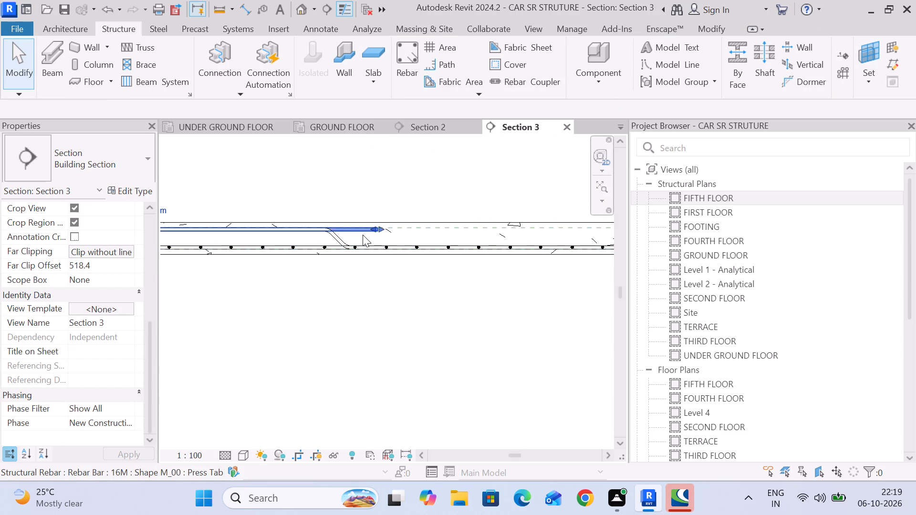
pyautogui.scroll(-5, 393, 243)
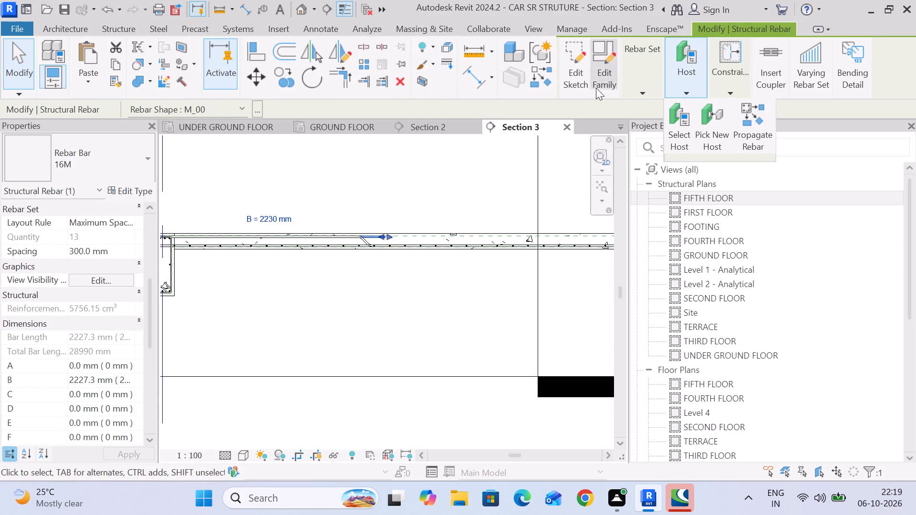
pyautogui.click(341, 52)
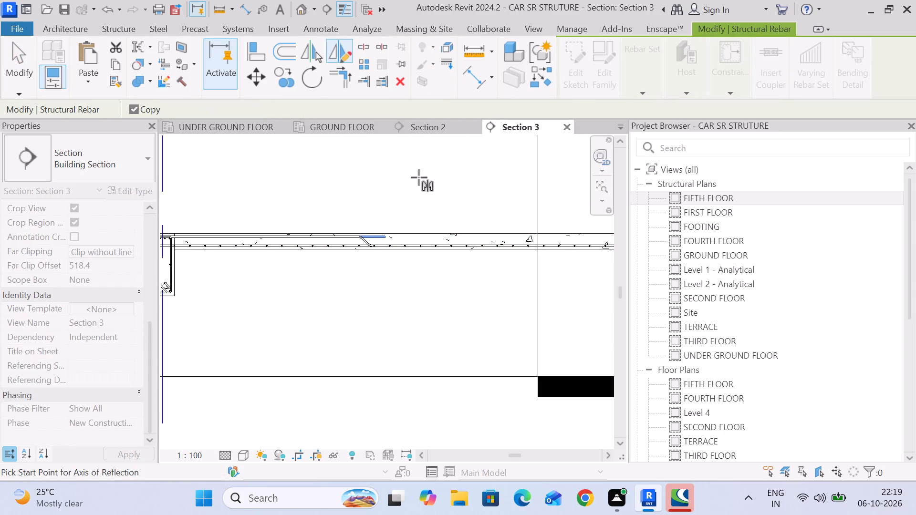
pyautogui.click(542, 234)
pyautogui.click(547, 257)
pyautogui.scroll(-3, 594, 289)
pyautogui.moveTo(568, 279); pyautogui.dragTo(317, 216, button='middle')
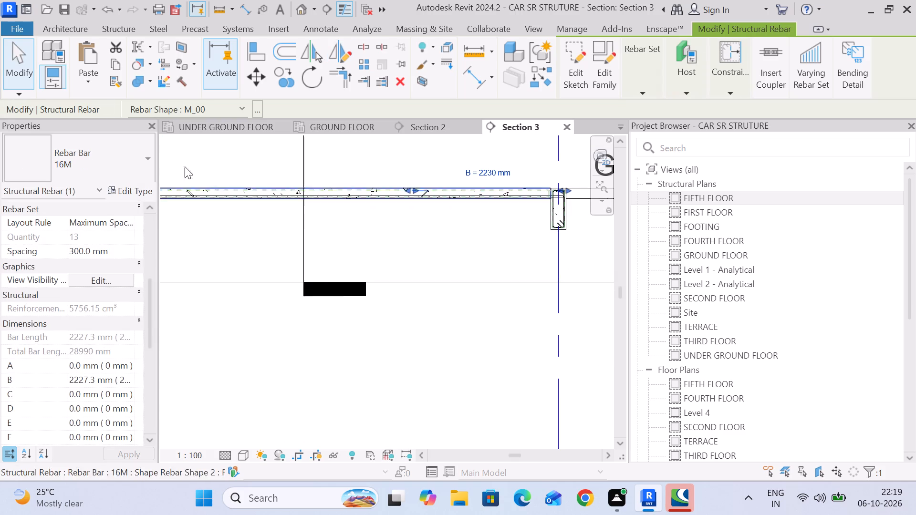
pyautogui.click(34, 78)
# Check the mirrored top bar set's layout settings and its position at the opposite beam.
pyautogui.scroll(6, 406, 193)
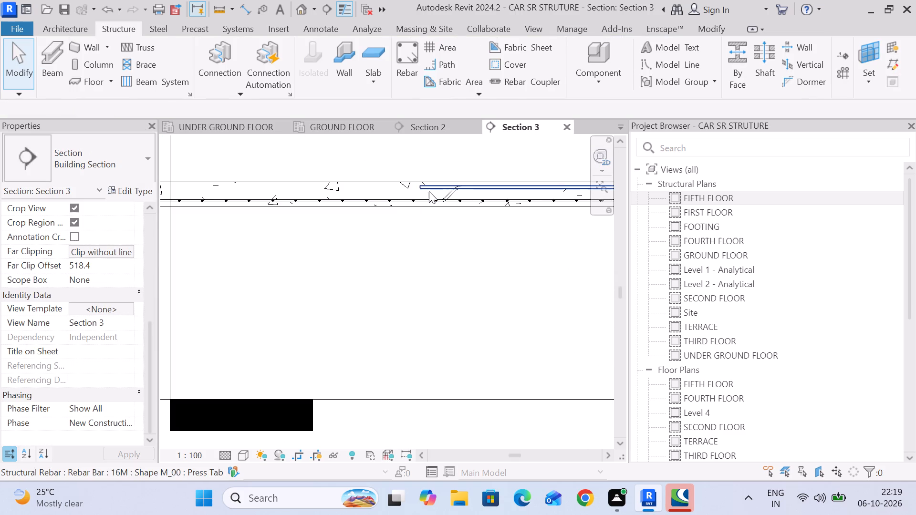
pyautogui.click(429, 191)
pyautogui.moveTo(481, 237); pyautogui.dragTo(365, 211, button='middle')
pyautogui.moveTo(432, 183); pyautogui.dragTo(387, 206, button='middle')
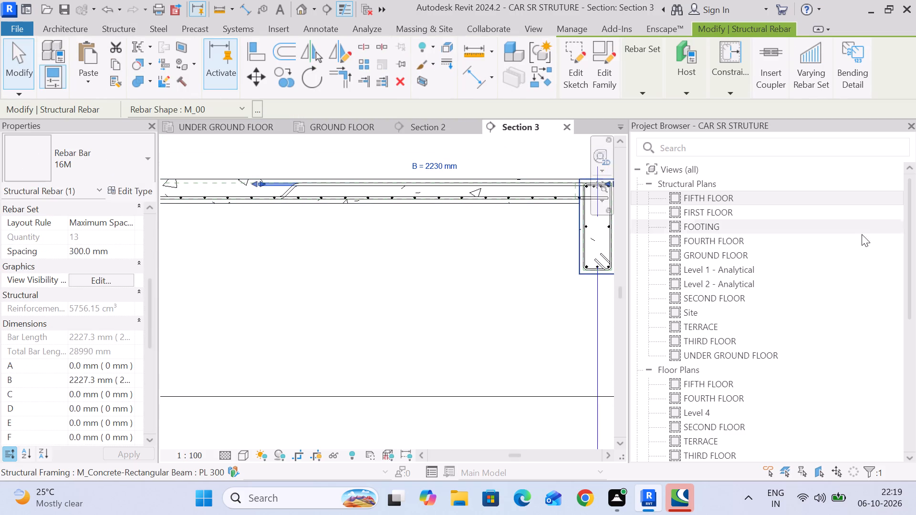
pyautogui.click(649, 82)
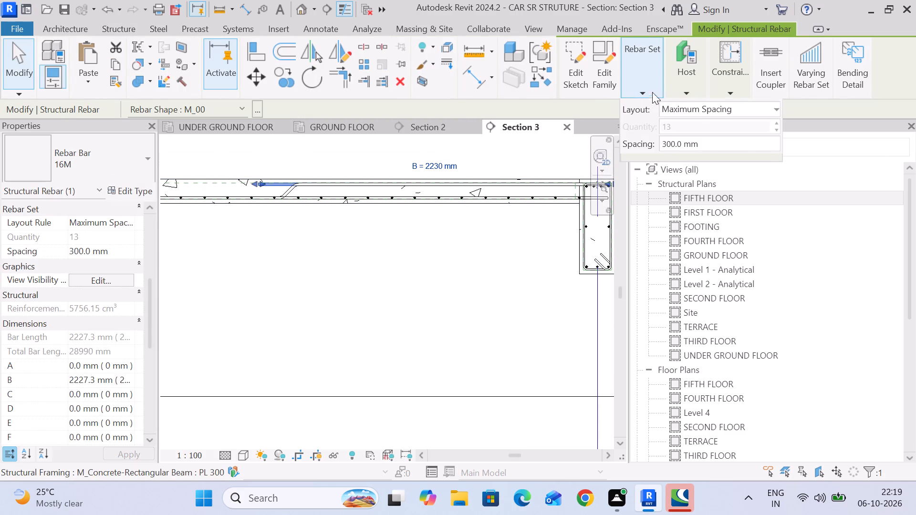
pyautogui.click(425, 273)
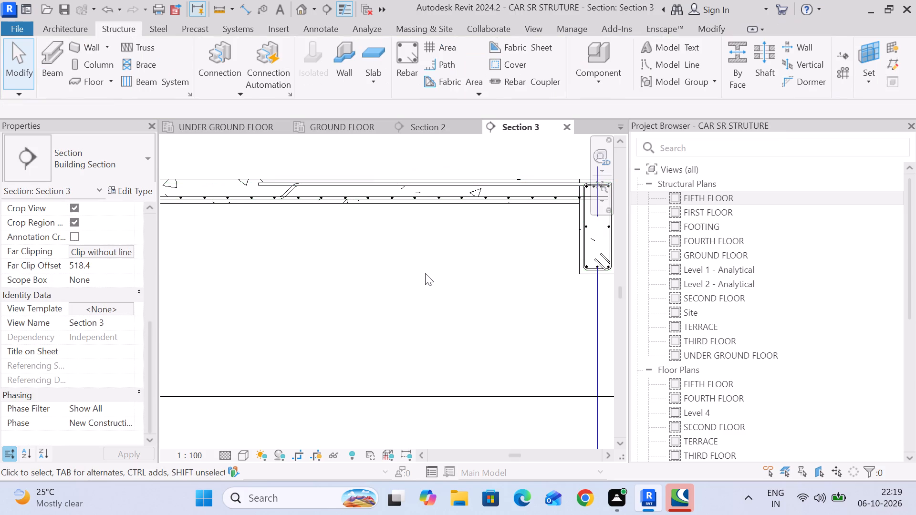
pyautogui.scroll(-10, 425, 266)
pyautogui.moveTo(384, 271); pyautogui.dragTo(431, 272, button='middle')
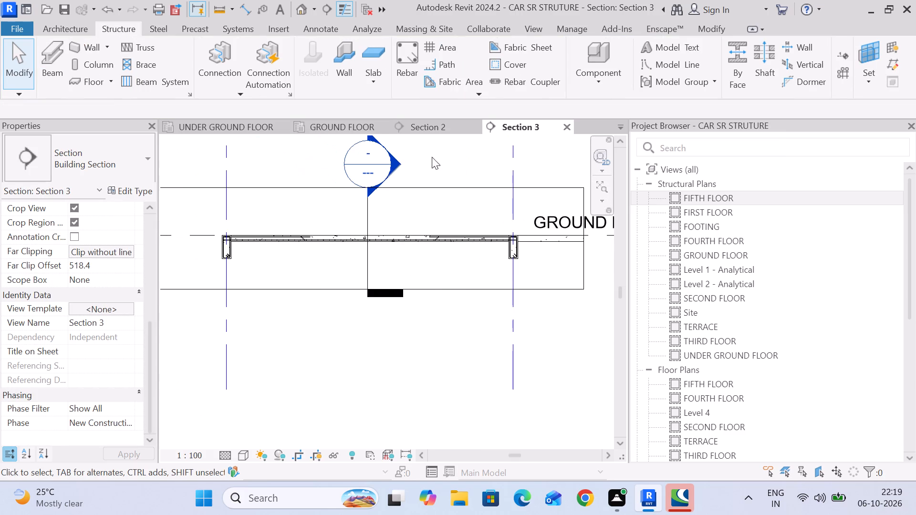
# Show the grid C top bar set unobscured in the GROUND FLOOR, Analytical Model and {3D} views.
pyautogui.click(336, 122)
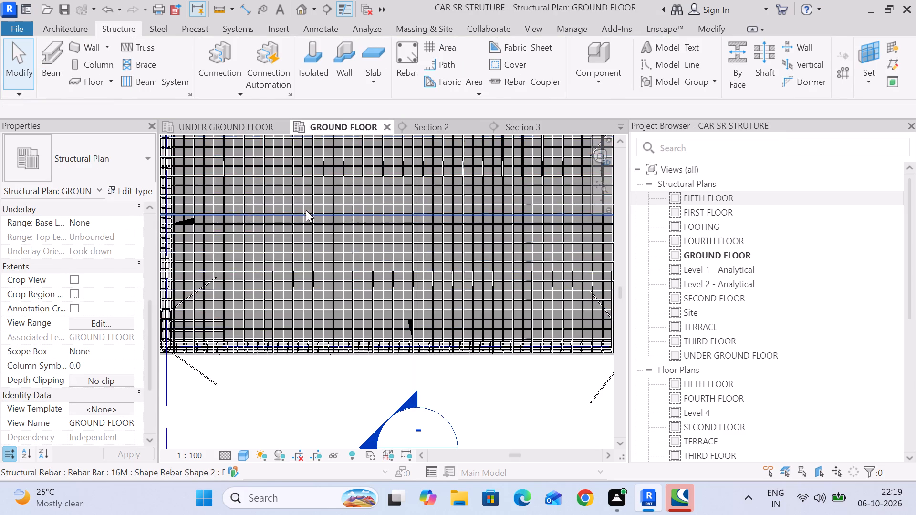
pyautogui.scroll(5, 260, 172)
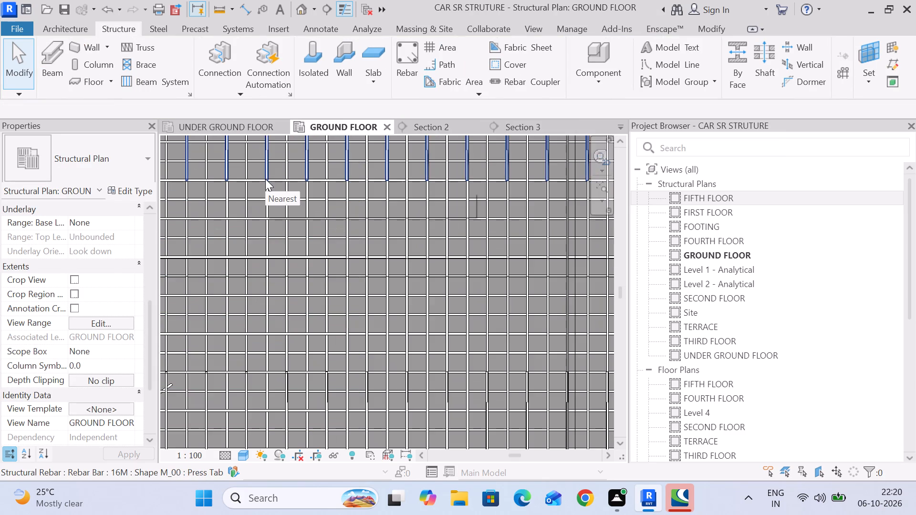
pyautogui.scroll(-5, 265, 179)
pyautogui.moveTo(265, 179); pyautogui.dragTo(317, 262, button='middle')
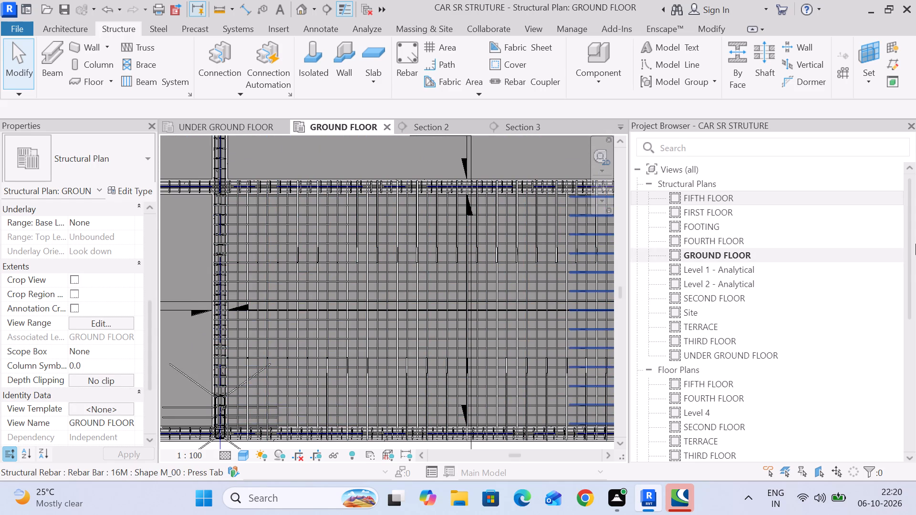
pyautogui.moveTo(311, 286); pyautogui.dragTo(339, 203, button='middle')
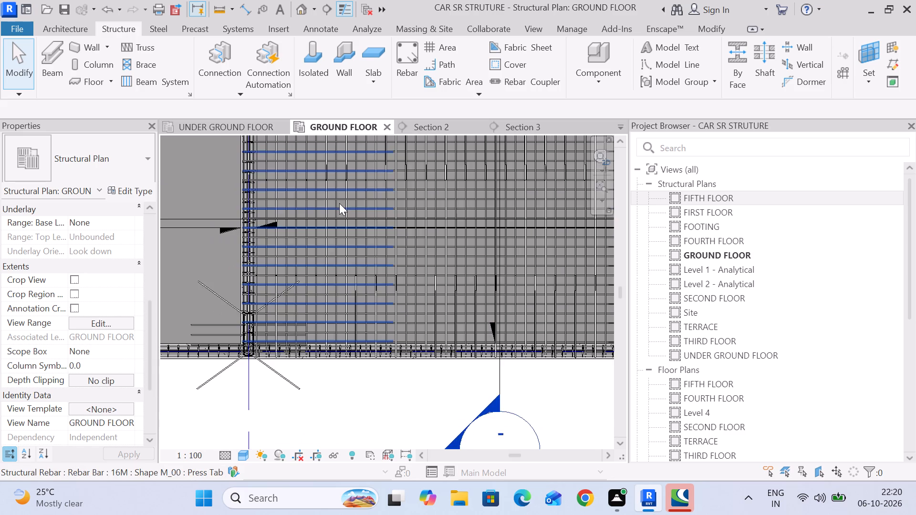
pyautogui.scroll(-4, 338, 202)
pyautogui.scroll(6, 335, 212)
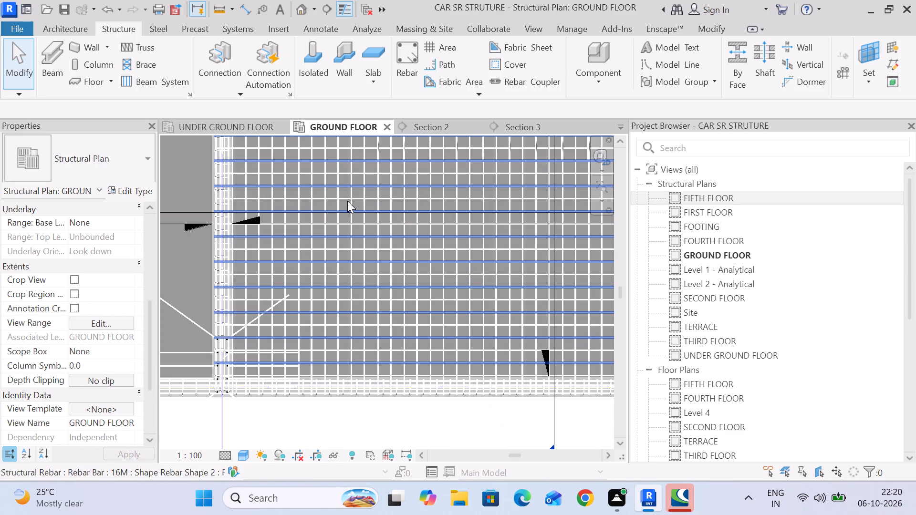
pyautogui.click(347, 201)
pyautogui.scroll(-10, 88, 282)
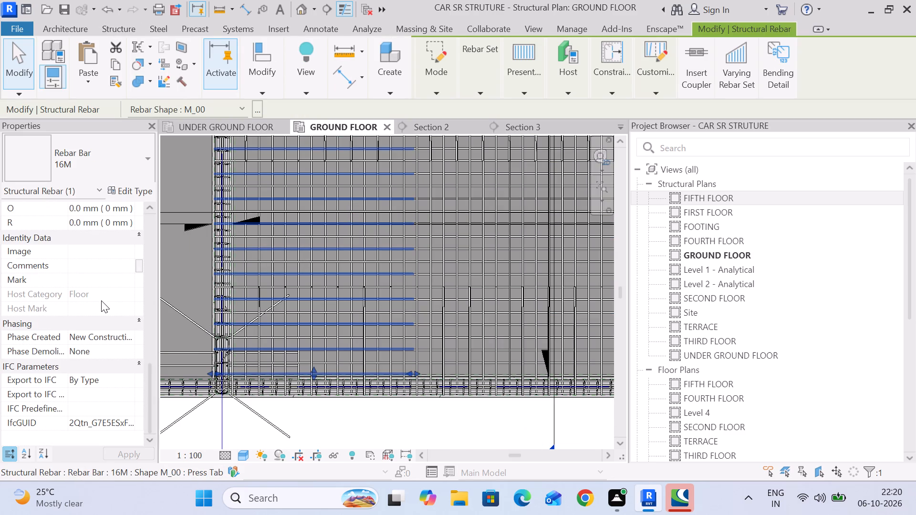
pyautogui.scroll(-4, 101, 325)
pyautogui.scroll(8, 101, 326)
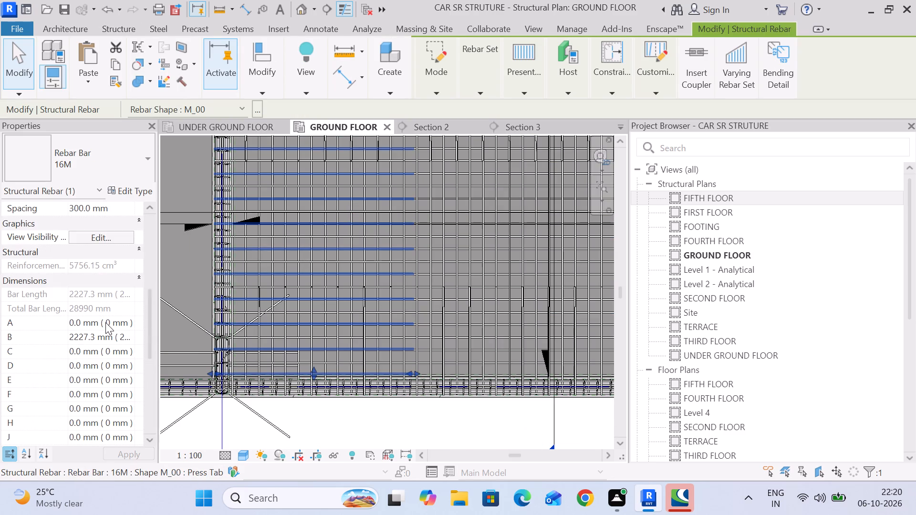
pyautogui.click(104, 280)
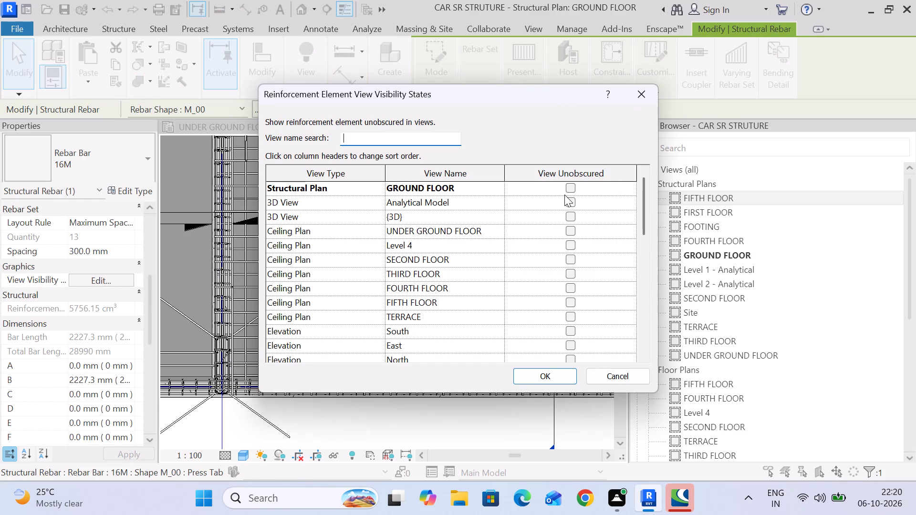
pyautogui.click(568, 192)
pyautogui.click(572, 203)
pyautogui.click(572, 215)
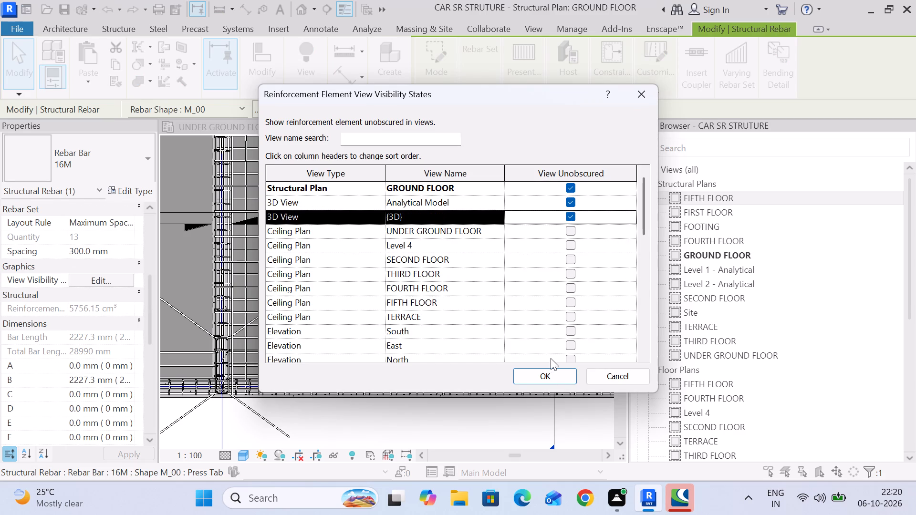
pyautogui.click(551, 377)
# Pull the grid 1 end of the grid C top bar set's distribution inward from the beam by about half a bar spacing.
pyautogui.scroll(-3, 514, 386)
pyautogui.moveTo(508, 383); pyautogui.dragTo(316, 207, button='middle')
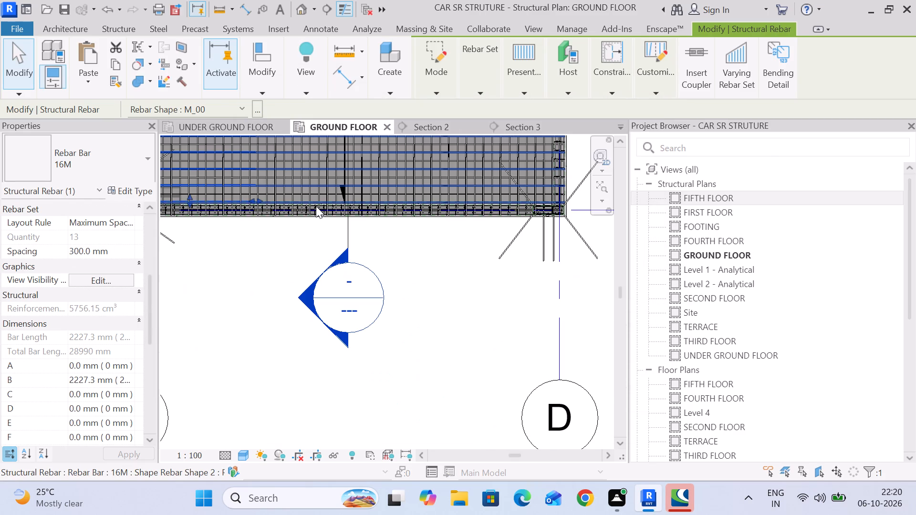
pyautogui.click(532, 126)
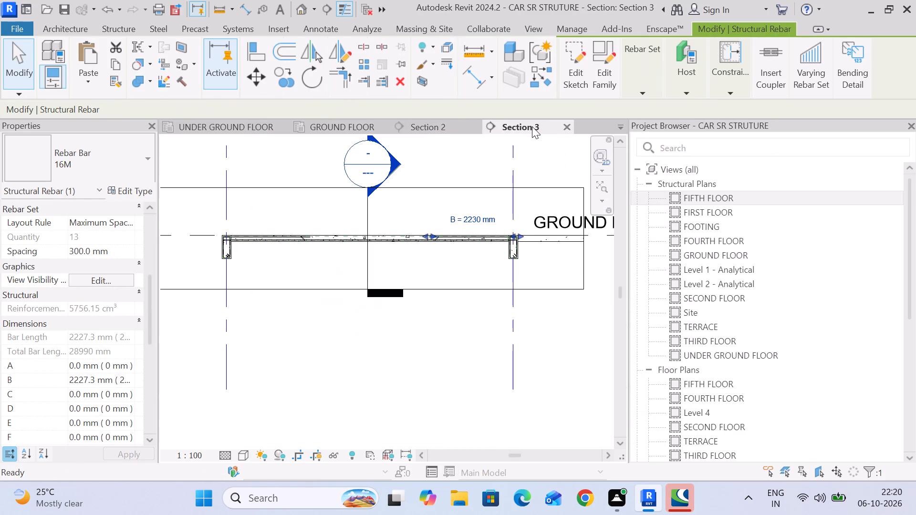
pyautogui.scroll(11, 434, 239)
pyautogui.scroll(-4, 416, 242)
pyautogui.click(334, 130)
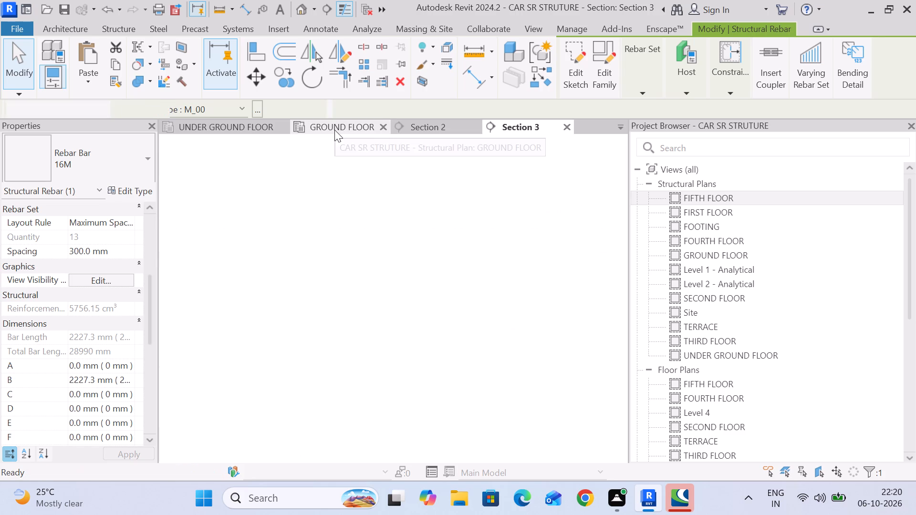
pyautogui.moveTo(265, 253); pyautogui.dragTo(426, 320, button='middle')
pyautogui.scroll(6, 347, 288)
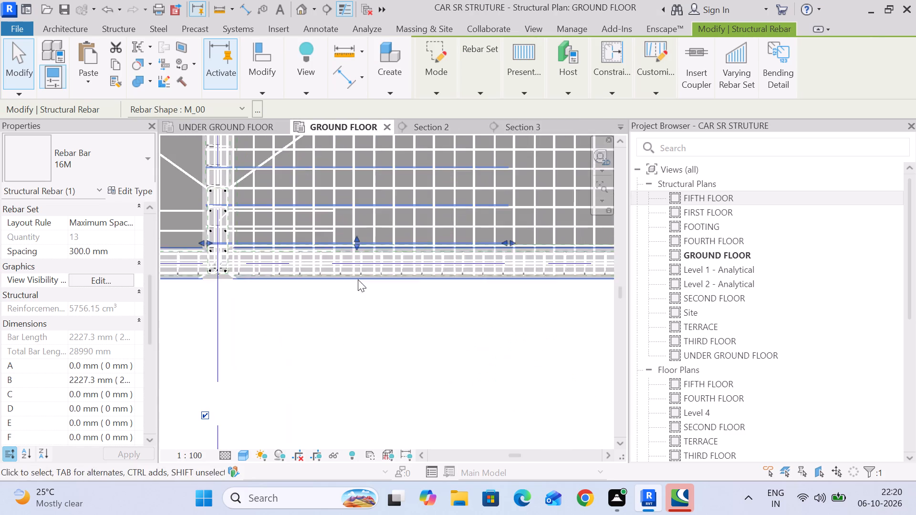
pyautogui.scroll(5, 361, 244)
pyautogui.moveTo(353, 242); pyautogui.dragTo(358, 207)
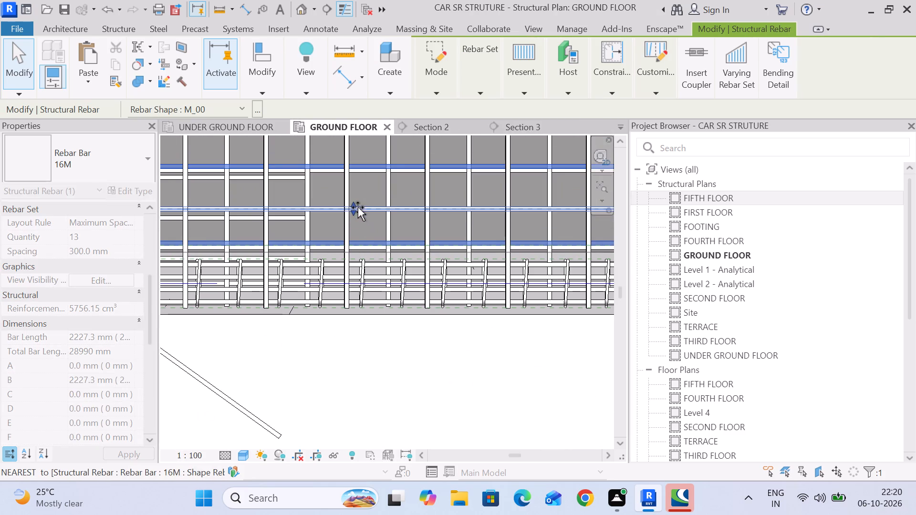
pyautogui.moveTo(358, 207); pyautogui.dragTo(358, 206)
# Pull the grid 3 end of the grid C top bar set's distribution inward from the beam by about half a bar spacing.
pyautogui.scroll(-11, 377, 211)
pyautogui.moveTo(369, 204); pyautogui.dragTo(395, 335, button='middle')
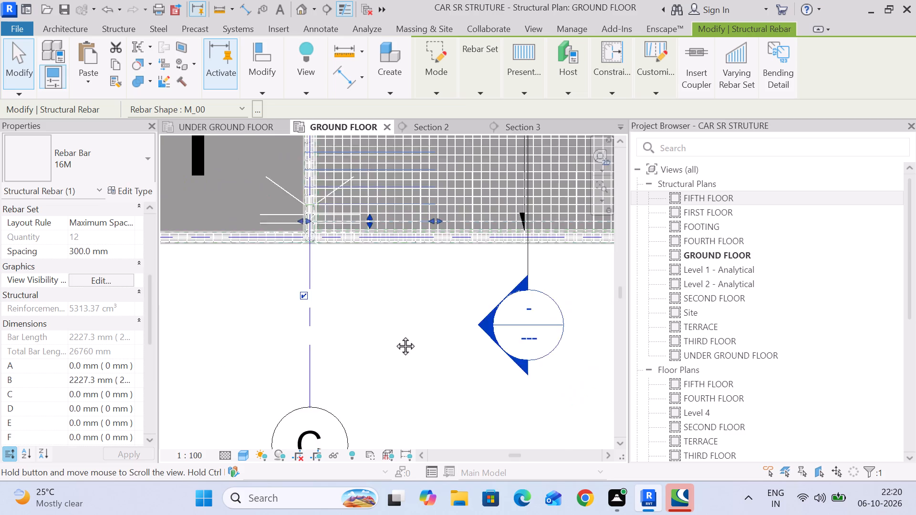
pyautogui.moveTo(395, 335); pyautogui.dragTo(406, 397, button='middle')
pyautogui.scroll(12, 396, 207)
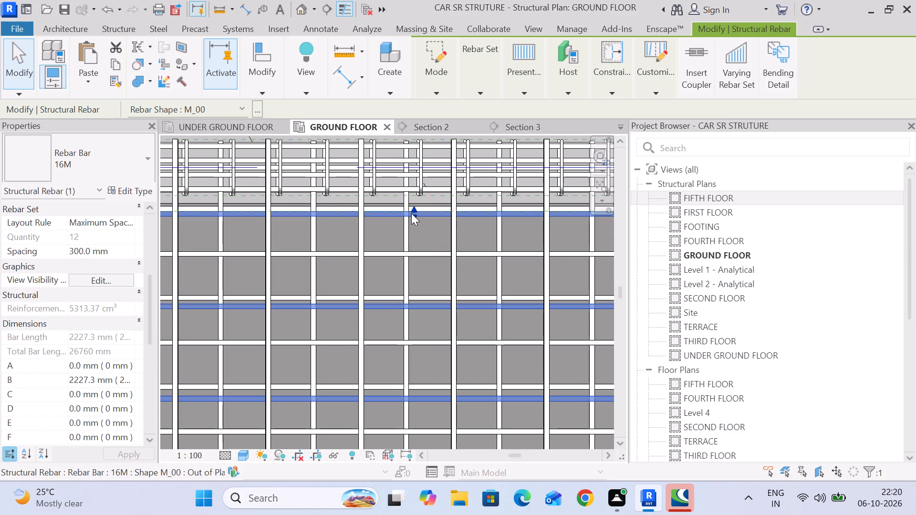
pyautogui.moveTo(411, 213); pyautogui.dragTo(415, 251)
pyautogui.scroll(-11, 415, 251)
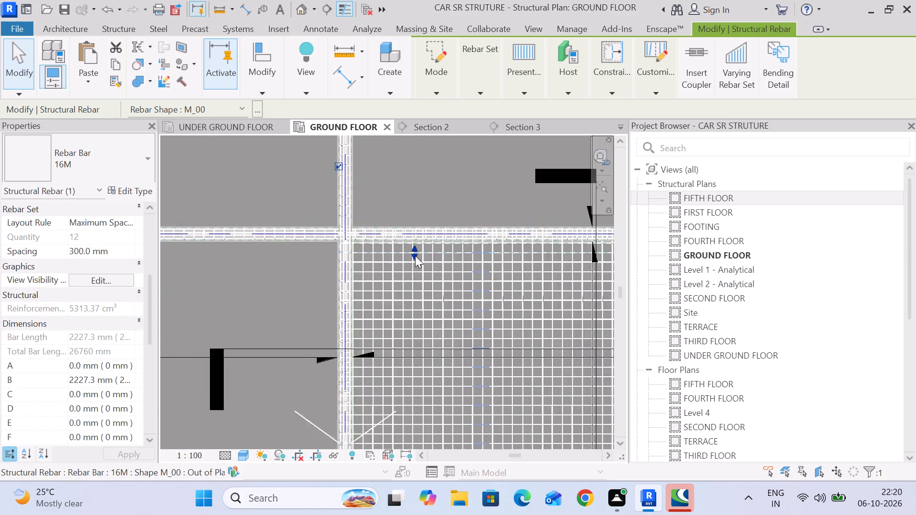
# Select the opposite top bar set at grid D through Section 3 and examine its extents in the GROUND FLOOR plan.
pyautogui.scroll(-1, 415, 256)
pyautogui.moveTo(436, 276); pyautogui.dragTo(381, 195, button='middle')
pyautogui.moveTo(419, 295); pyautogui.dragTo(388, 209, button='middle')
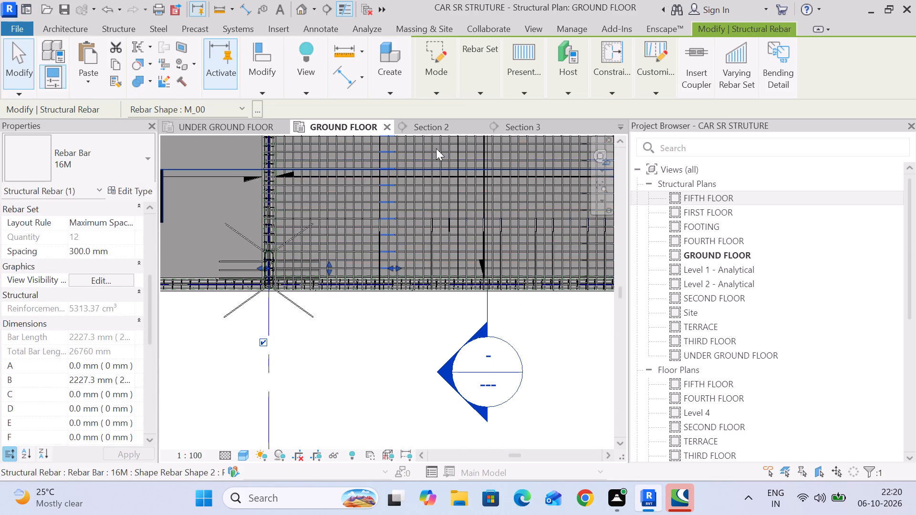
pyautogui.click(509, 127)
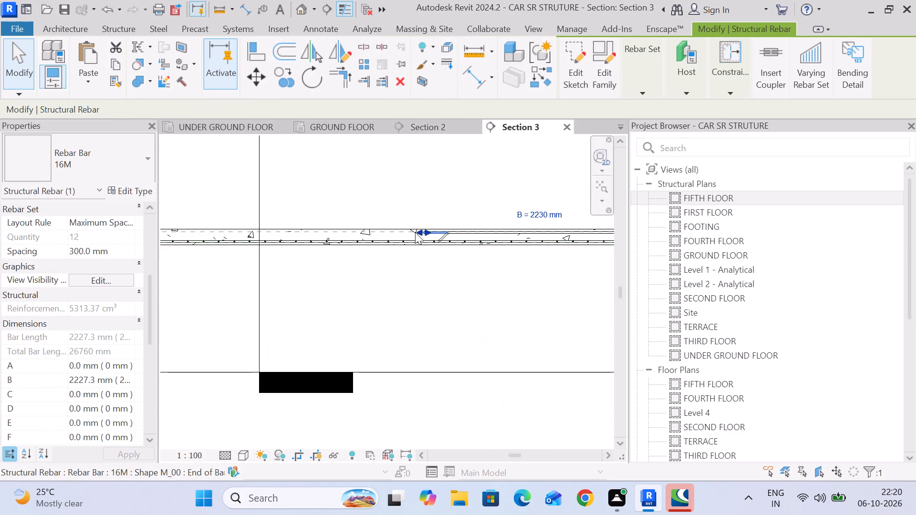
pyautogui.moveTo(318, 178); pyautogui.dragTo(512, 197, button='middle')
pyautogui.scroll(6, 340, 254)
pyautogui.scroll(2, 225, 239)
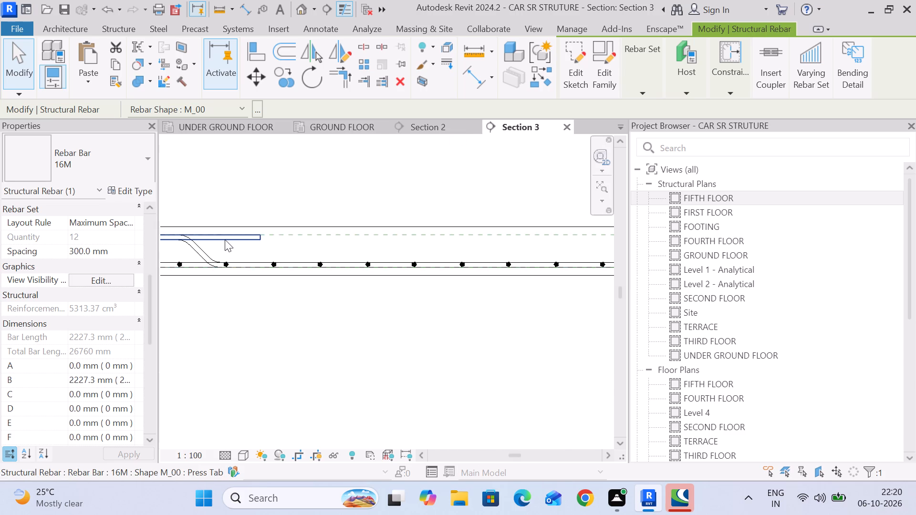
pyautogui.click(225, 239)
pyautogui.click(343, 124)
pyautogui.scroll(-5, 374, 183)
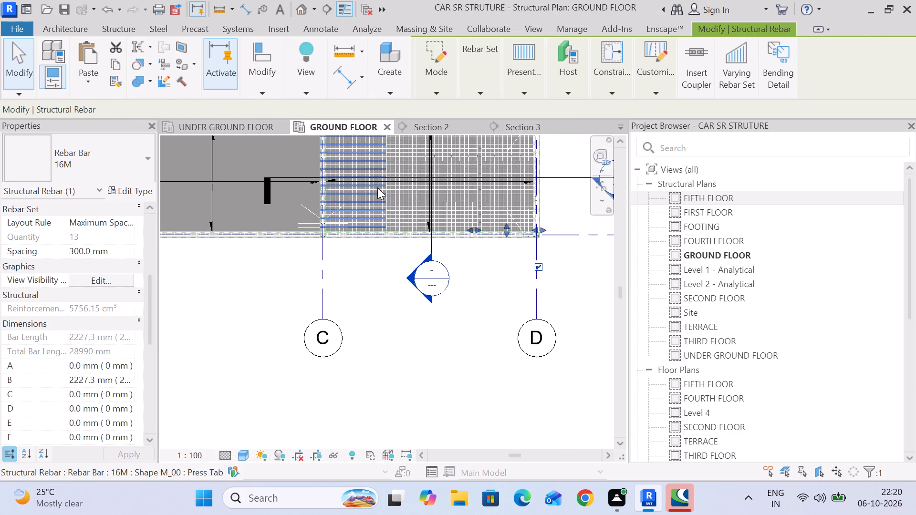
pyautogui.moveTo(479, 237); pyautogui.dragTo(319, 285, button='middle')
pyautogui.scroll(12, 356, 285)
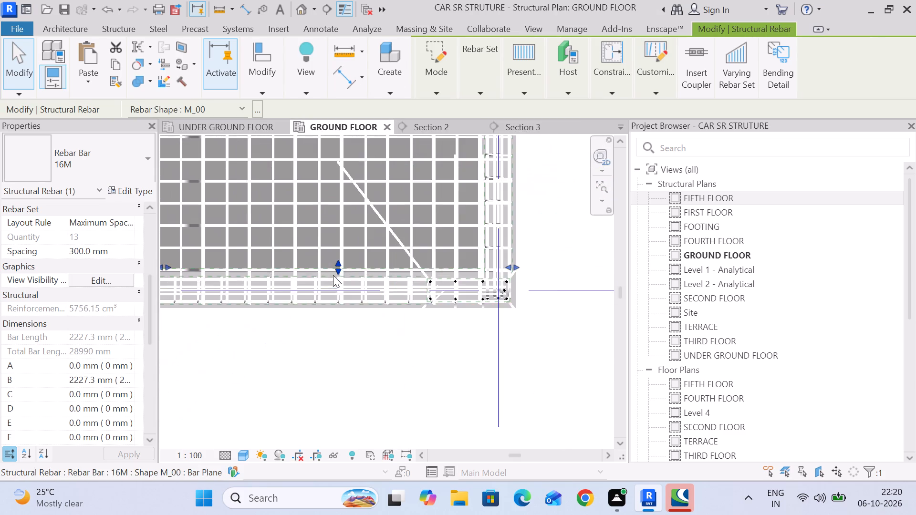
pyautogui.scroll(4, 334, 278)
pyautogui.scroll(-13, 337, 284)
pyautogui.moveTo(379, 186); pyautogui.dragTo(375, 332, button='middle')
pyautogui.scroll(6, 351, 265)
pyautogui.moveTo(331, 281); pyautogui.dragTo(347, 220, button='middle')
pyautogui.scroll(-6, 348, 219)
pyautogui.moveTo(445, 249); pyautogui.dragTo(481, 199, button='middle')
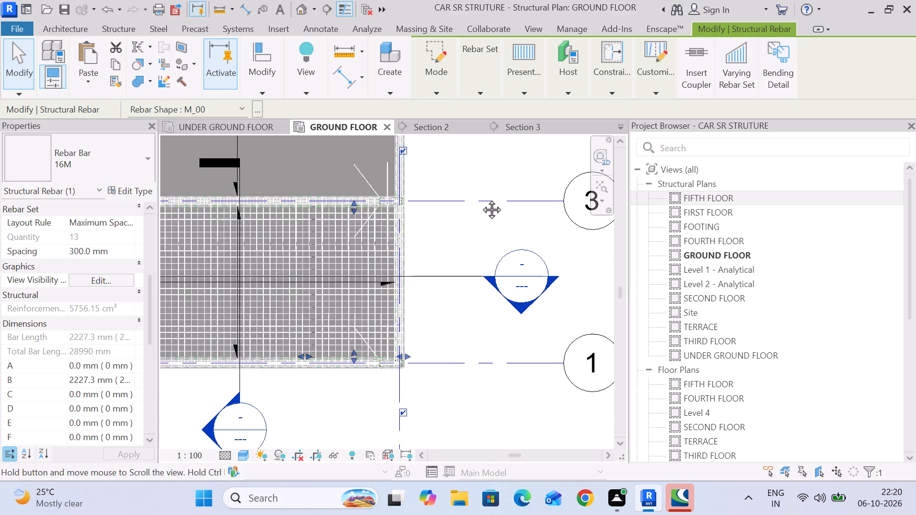
pyautogui.moveTo(481, 199); pyautogui.dragTo(494, 179, button='middle')
pyautogui.scroll(-5, 379, 386)
pyautogui.moveTo(360, 377); pyautogui.dragTo(424, 311, button='middle')
pyautogui.click(410, 320)
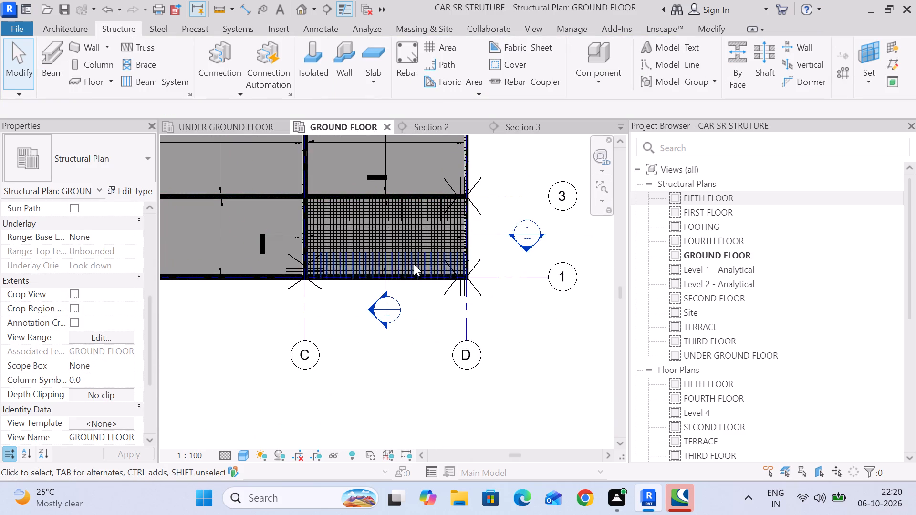
# Examine the C–D slab's overall reinforcement between grids 1 and 3 in plan and open Section 2.
pyautogui.scroll(5, 411, 260)
pyautogui.scroll(-7, 414, 248)
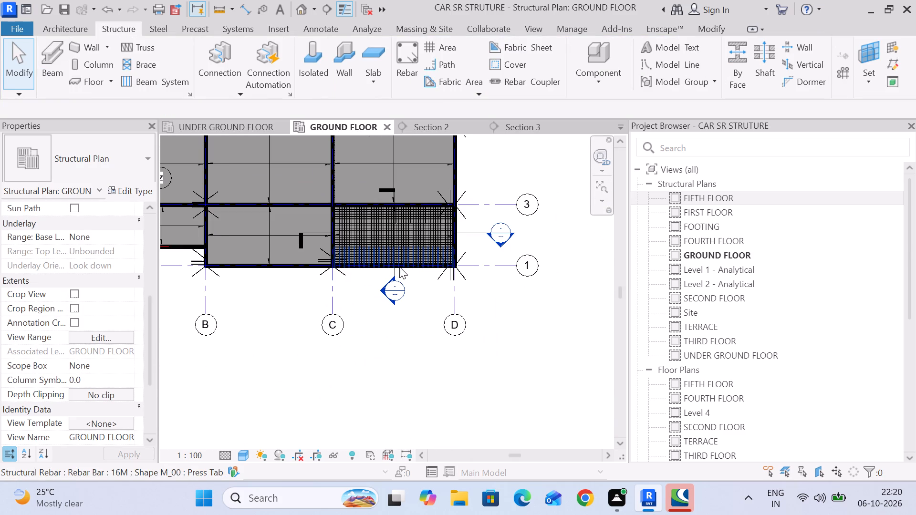
pyautogui.scroll(-5, 411, 230)
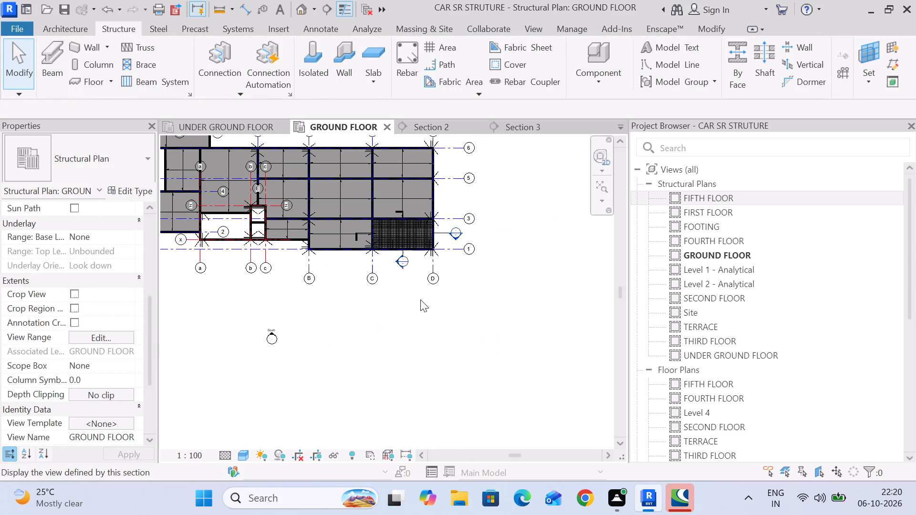
pyautogui.moveTo(420, 300); pyautogui.dragTo(442, 341, button='middle')
pyautogui.scroll(4, 402, 254)
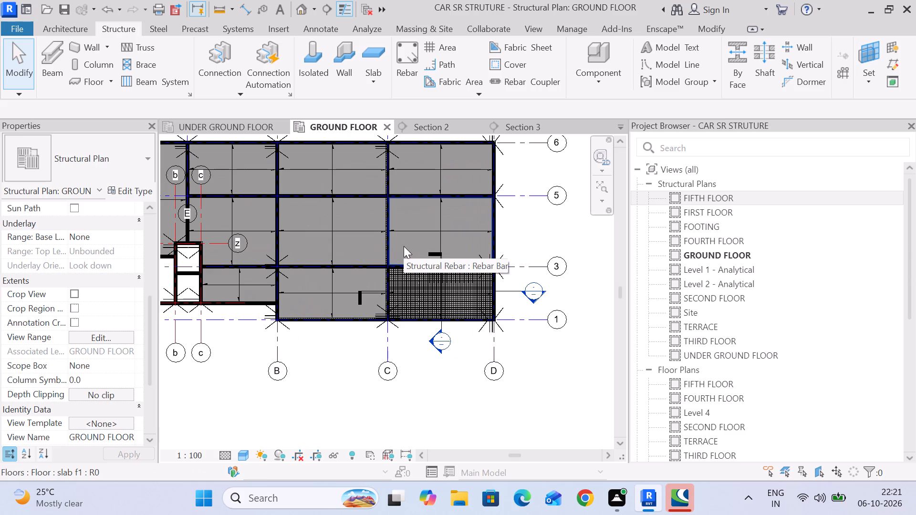
pyautogui.scroll(3, 467, 314)
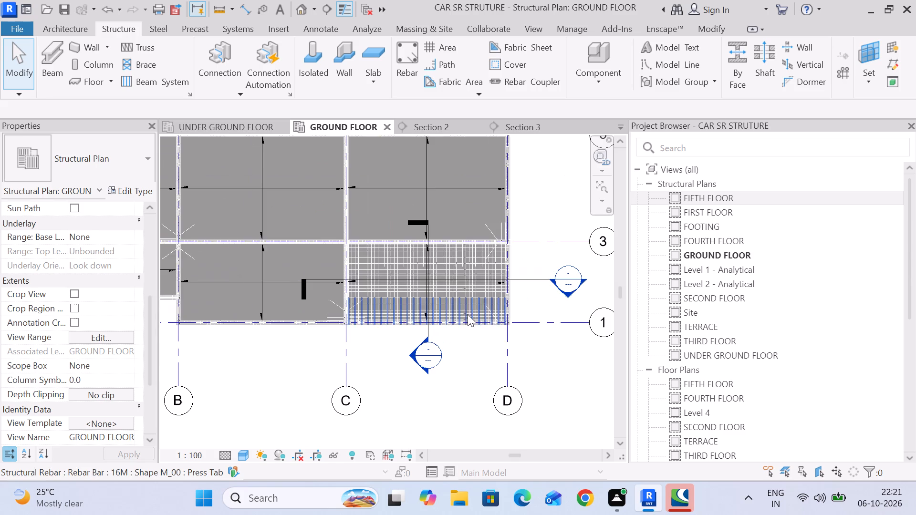
pyautogui.scroll(5, 473, 332)
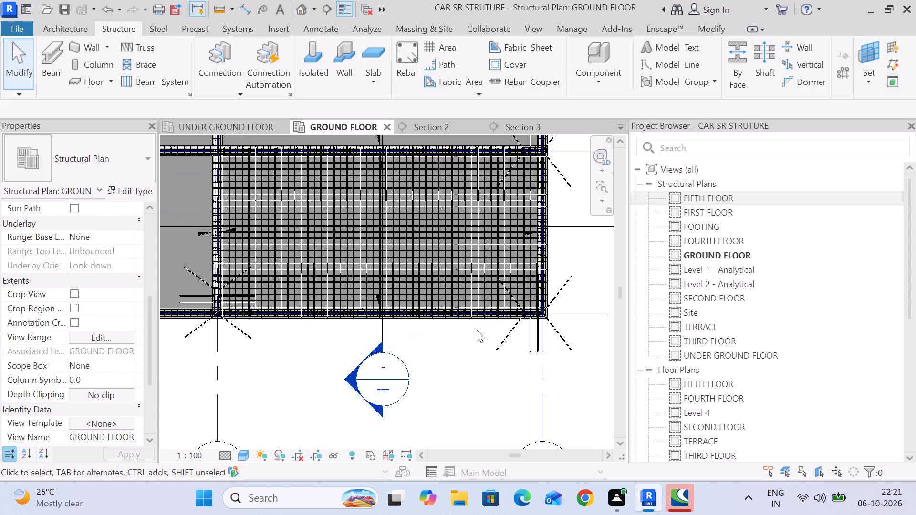
pyautogui.scroll(-4, 483, 330)
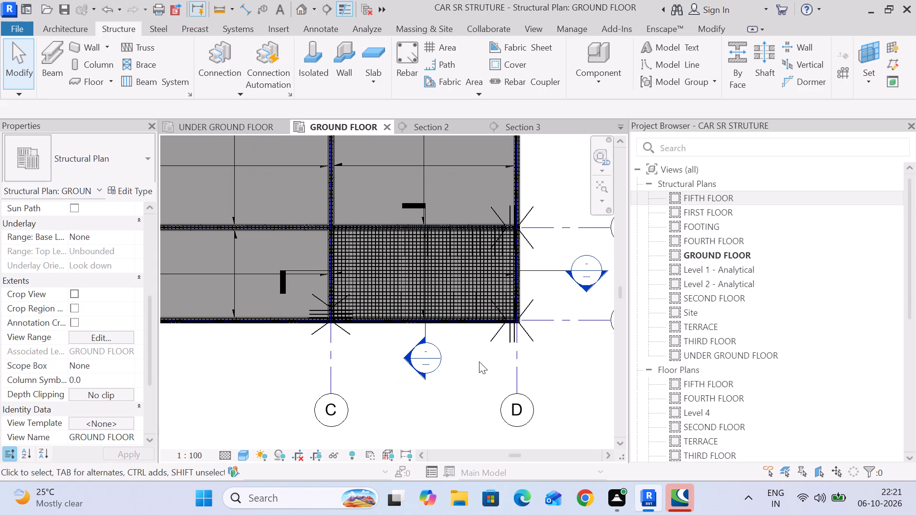
pyautogui.moveTo(479, 361); pyautogui.dragTo(501, 398, button='middle')
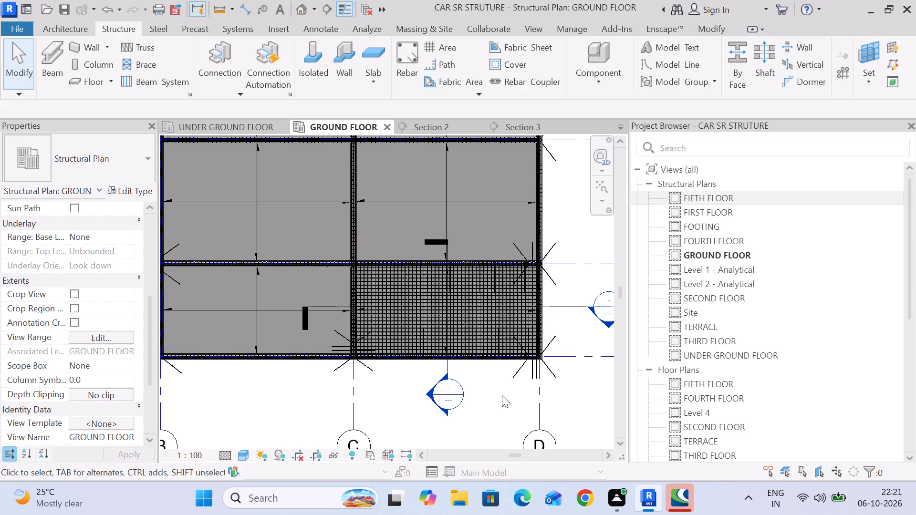
pyautogui.scroll(-5, 469, 315)
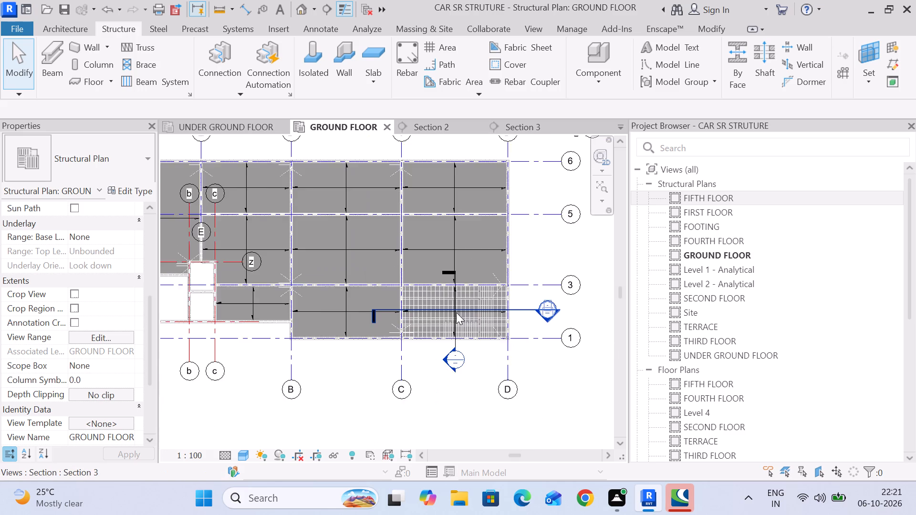
pyautogui.scroll(6, 473, 330)
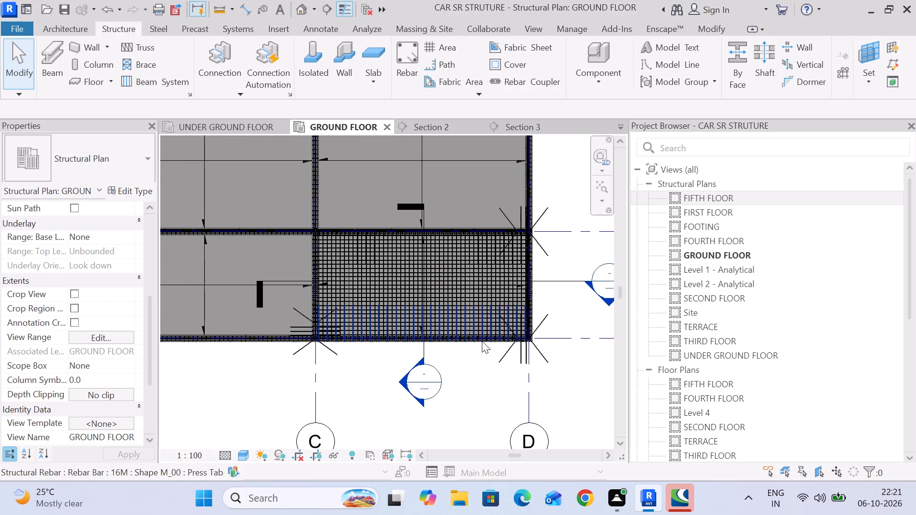
pyautogui.scroll(4, 359, 351)
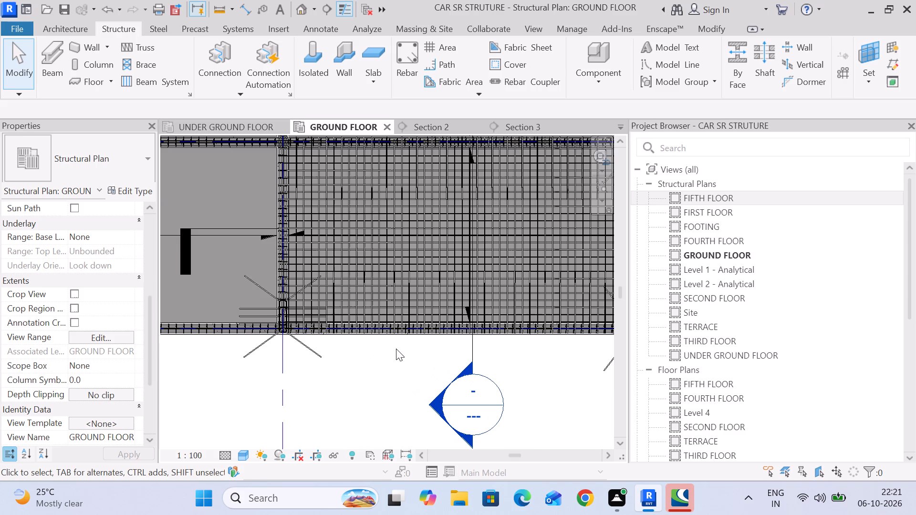
pyautogui.scroll(3, 396, 349)
pyautogui.click(444, 126)
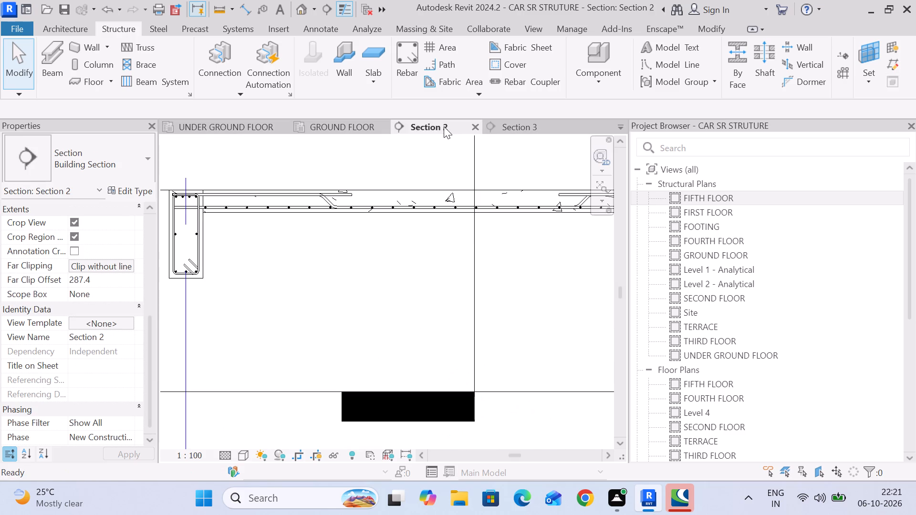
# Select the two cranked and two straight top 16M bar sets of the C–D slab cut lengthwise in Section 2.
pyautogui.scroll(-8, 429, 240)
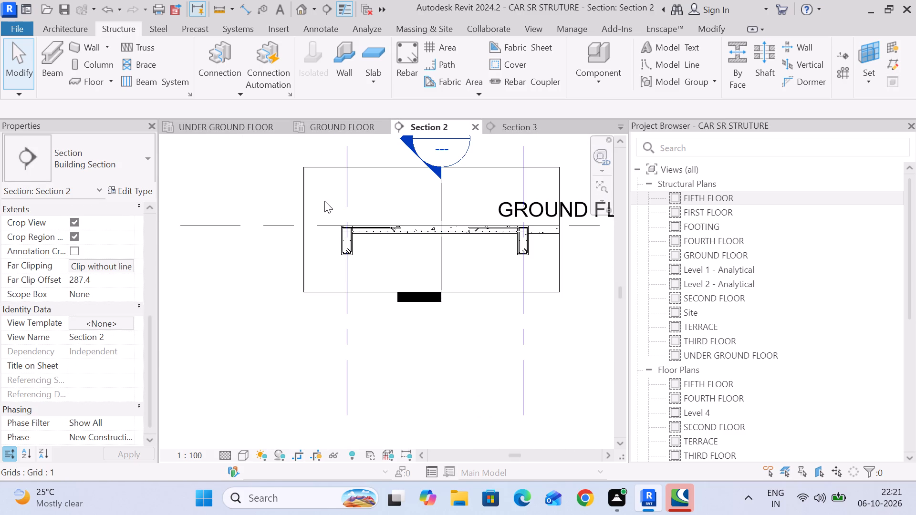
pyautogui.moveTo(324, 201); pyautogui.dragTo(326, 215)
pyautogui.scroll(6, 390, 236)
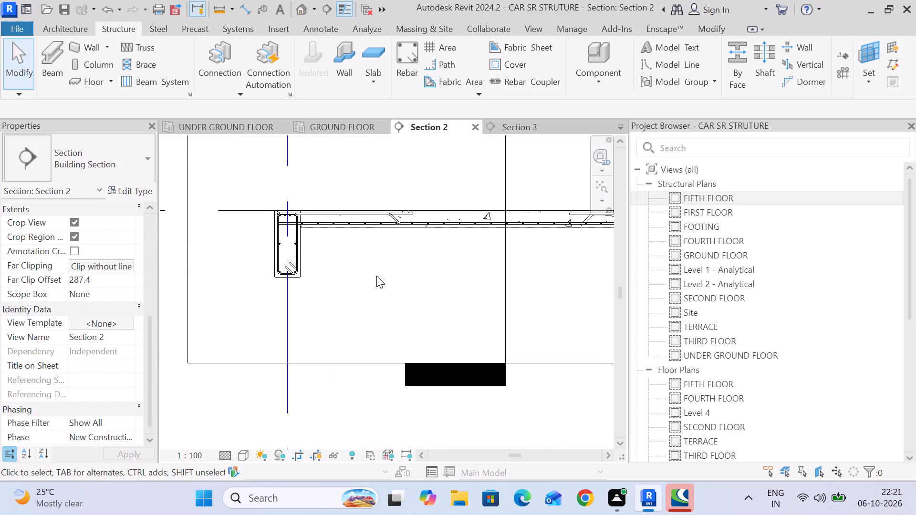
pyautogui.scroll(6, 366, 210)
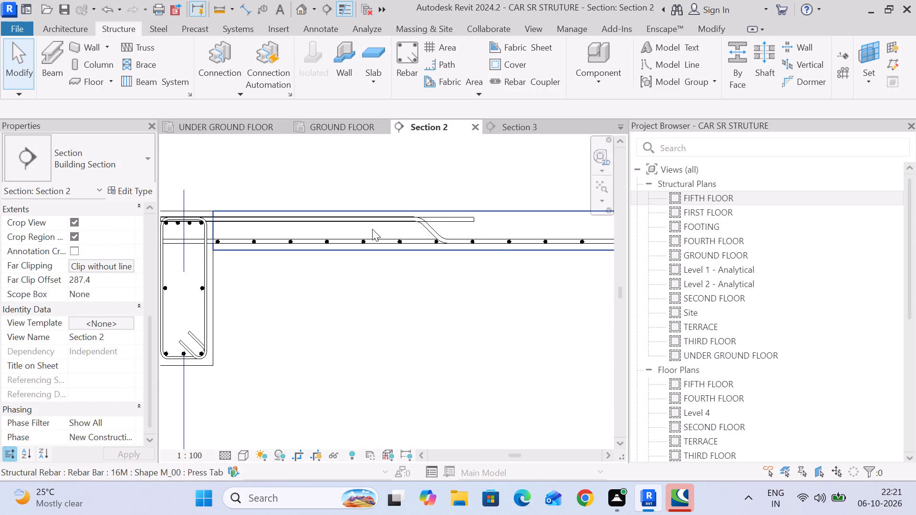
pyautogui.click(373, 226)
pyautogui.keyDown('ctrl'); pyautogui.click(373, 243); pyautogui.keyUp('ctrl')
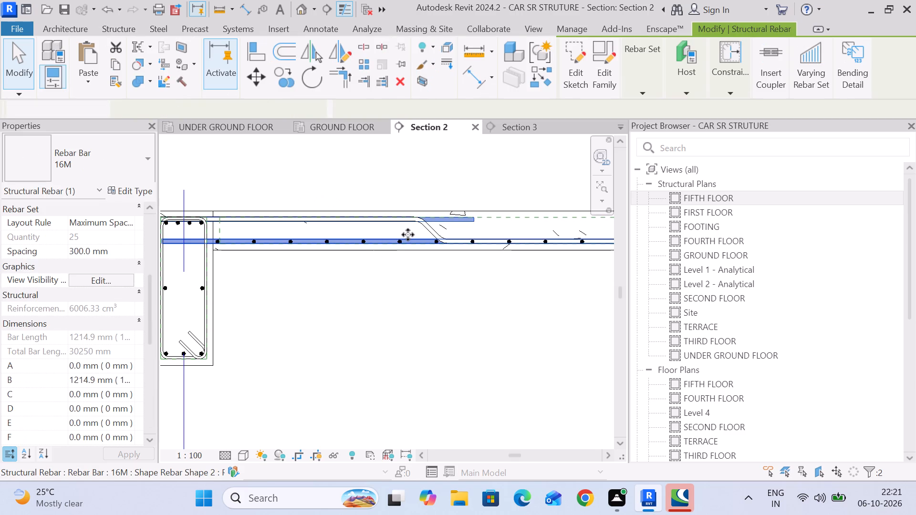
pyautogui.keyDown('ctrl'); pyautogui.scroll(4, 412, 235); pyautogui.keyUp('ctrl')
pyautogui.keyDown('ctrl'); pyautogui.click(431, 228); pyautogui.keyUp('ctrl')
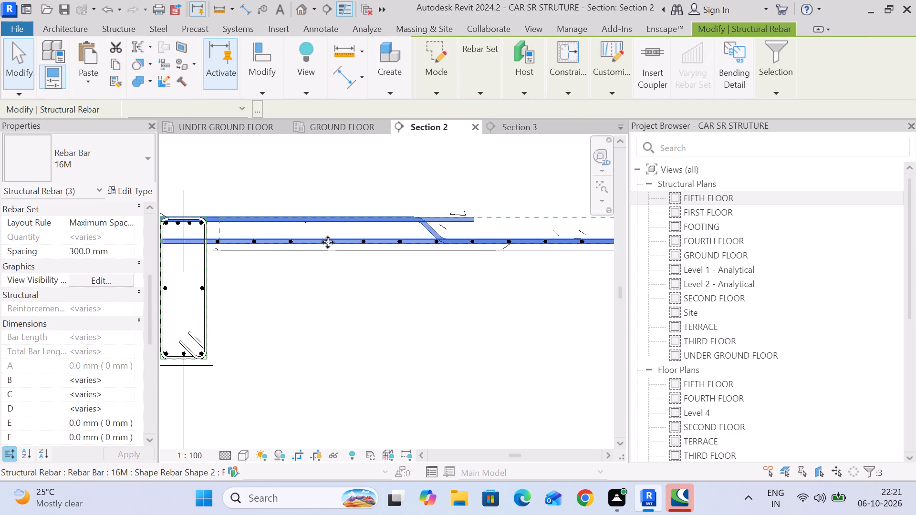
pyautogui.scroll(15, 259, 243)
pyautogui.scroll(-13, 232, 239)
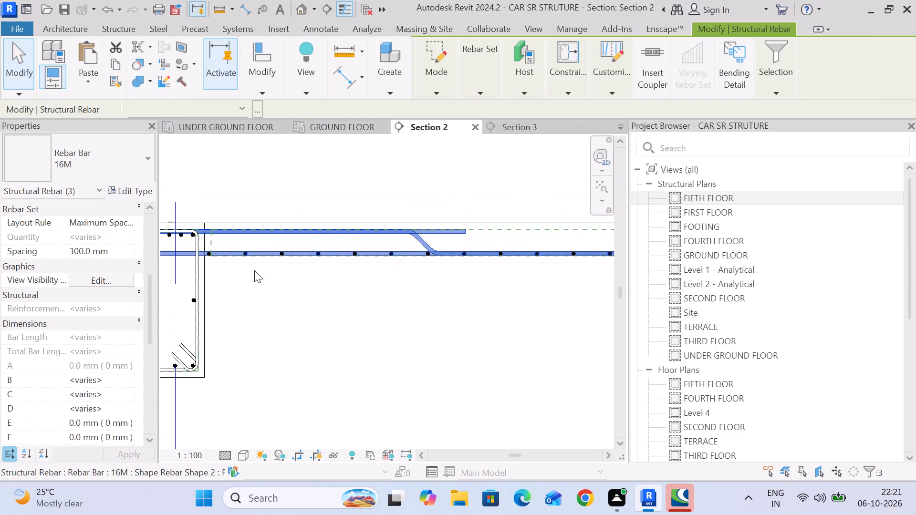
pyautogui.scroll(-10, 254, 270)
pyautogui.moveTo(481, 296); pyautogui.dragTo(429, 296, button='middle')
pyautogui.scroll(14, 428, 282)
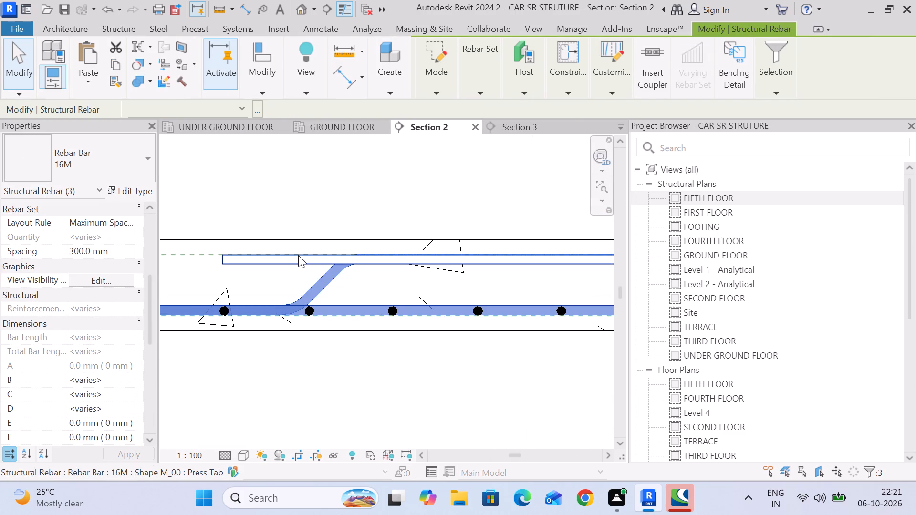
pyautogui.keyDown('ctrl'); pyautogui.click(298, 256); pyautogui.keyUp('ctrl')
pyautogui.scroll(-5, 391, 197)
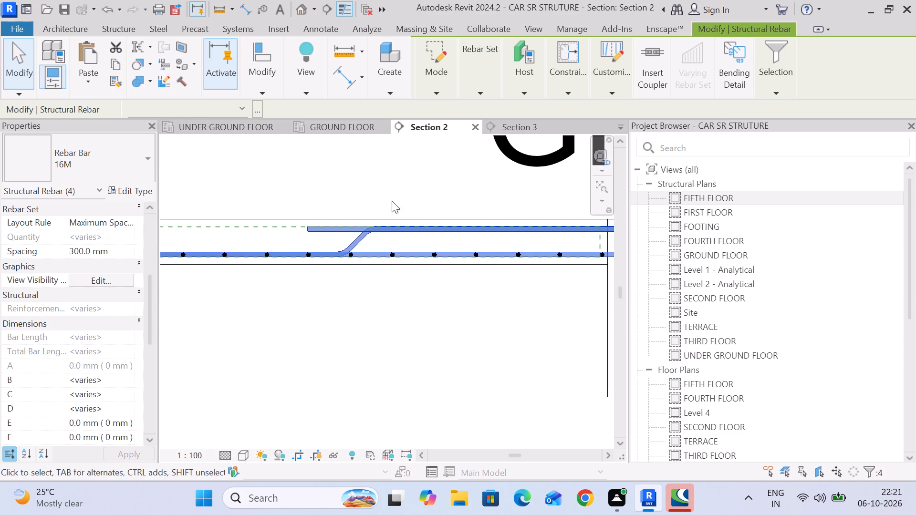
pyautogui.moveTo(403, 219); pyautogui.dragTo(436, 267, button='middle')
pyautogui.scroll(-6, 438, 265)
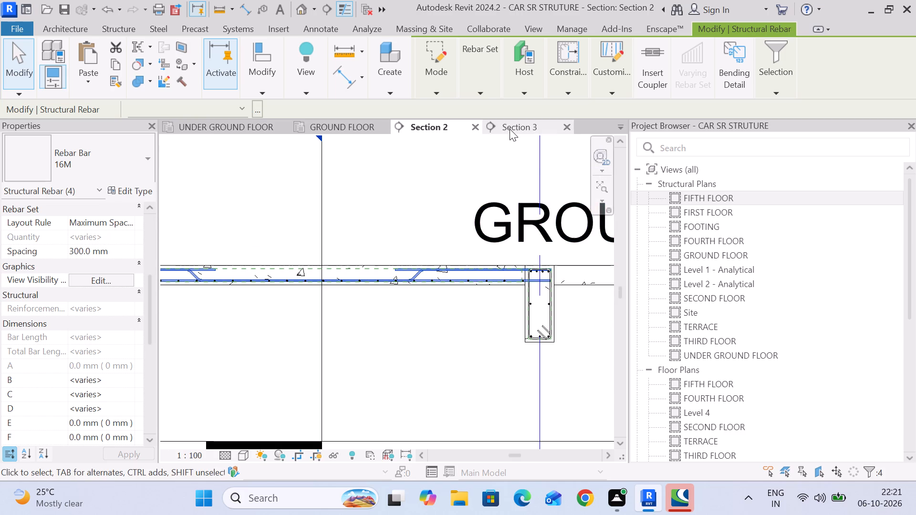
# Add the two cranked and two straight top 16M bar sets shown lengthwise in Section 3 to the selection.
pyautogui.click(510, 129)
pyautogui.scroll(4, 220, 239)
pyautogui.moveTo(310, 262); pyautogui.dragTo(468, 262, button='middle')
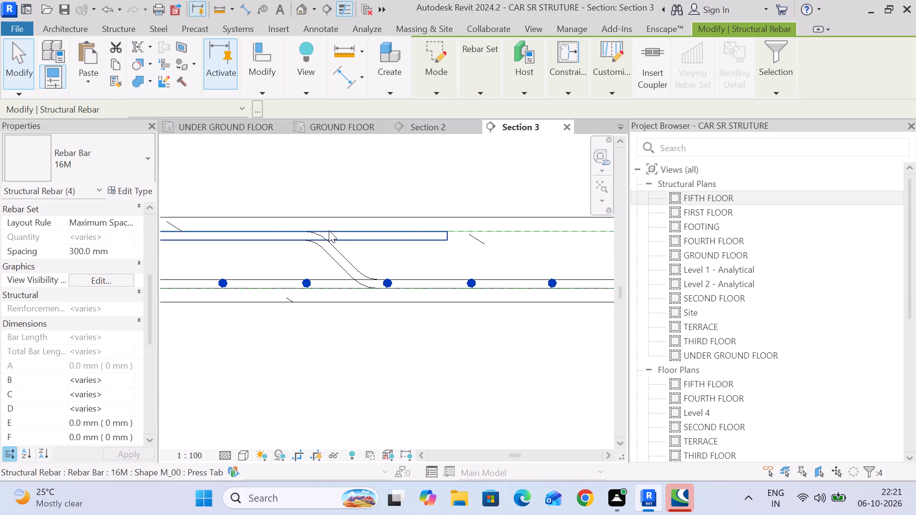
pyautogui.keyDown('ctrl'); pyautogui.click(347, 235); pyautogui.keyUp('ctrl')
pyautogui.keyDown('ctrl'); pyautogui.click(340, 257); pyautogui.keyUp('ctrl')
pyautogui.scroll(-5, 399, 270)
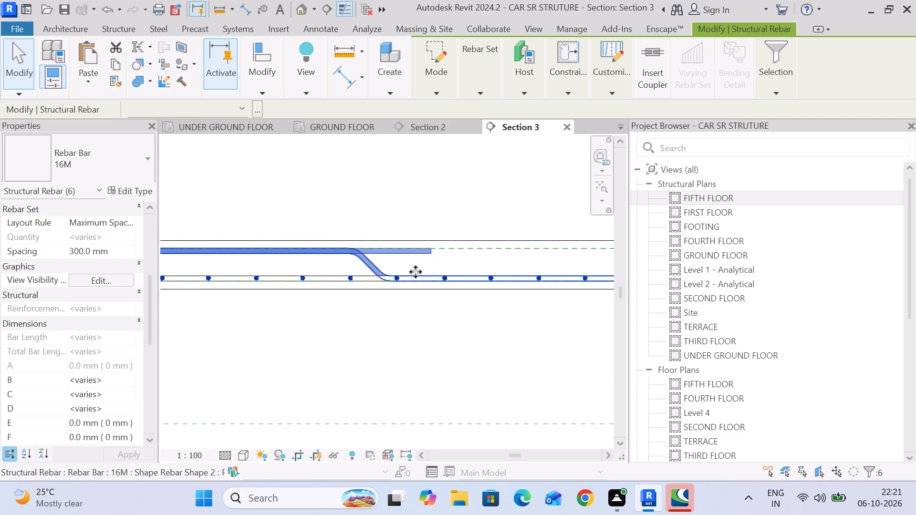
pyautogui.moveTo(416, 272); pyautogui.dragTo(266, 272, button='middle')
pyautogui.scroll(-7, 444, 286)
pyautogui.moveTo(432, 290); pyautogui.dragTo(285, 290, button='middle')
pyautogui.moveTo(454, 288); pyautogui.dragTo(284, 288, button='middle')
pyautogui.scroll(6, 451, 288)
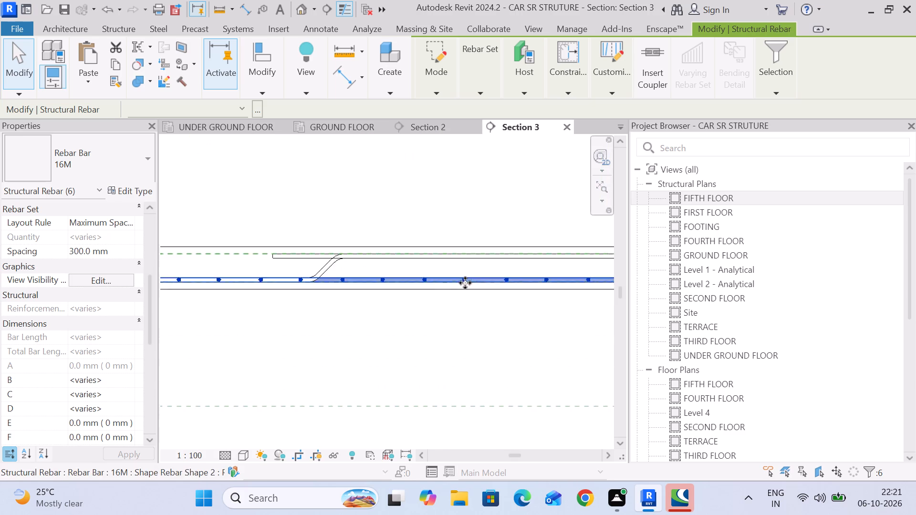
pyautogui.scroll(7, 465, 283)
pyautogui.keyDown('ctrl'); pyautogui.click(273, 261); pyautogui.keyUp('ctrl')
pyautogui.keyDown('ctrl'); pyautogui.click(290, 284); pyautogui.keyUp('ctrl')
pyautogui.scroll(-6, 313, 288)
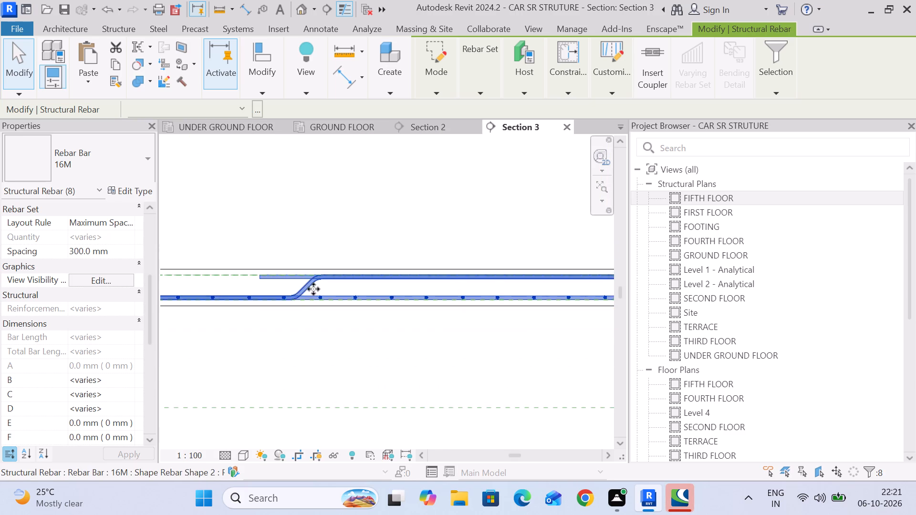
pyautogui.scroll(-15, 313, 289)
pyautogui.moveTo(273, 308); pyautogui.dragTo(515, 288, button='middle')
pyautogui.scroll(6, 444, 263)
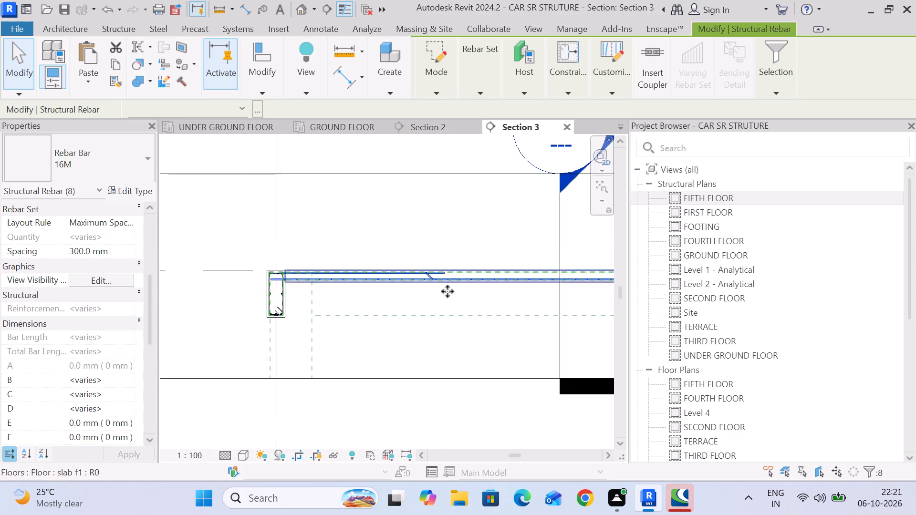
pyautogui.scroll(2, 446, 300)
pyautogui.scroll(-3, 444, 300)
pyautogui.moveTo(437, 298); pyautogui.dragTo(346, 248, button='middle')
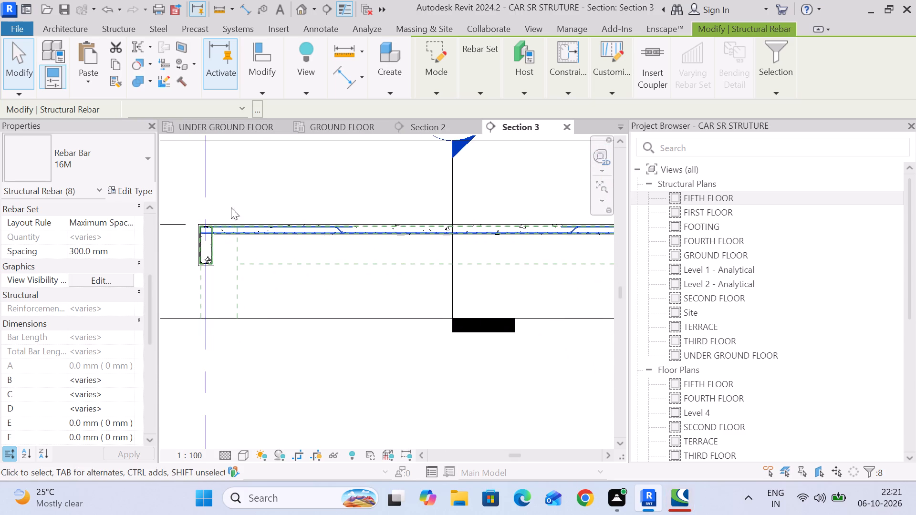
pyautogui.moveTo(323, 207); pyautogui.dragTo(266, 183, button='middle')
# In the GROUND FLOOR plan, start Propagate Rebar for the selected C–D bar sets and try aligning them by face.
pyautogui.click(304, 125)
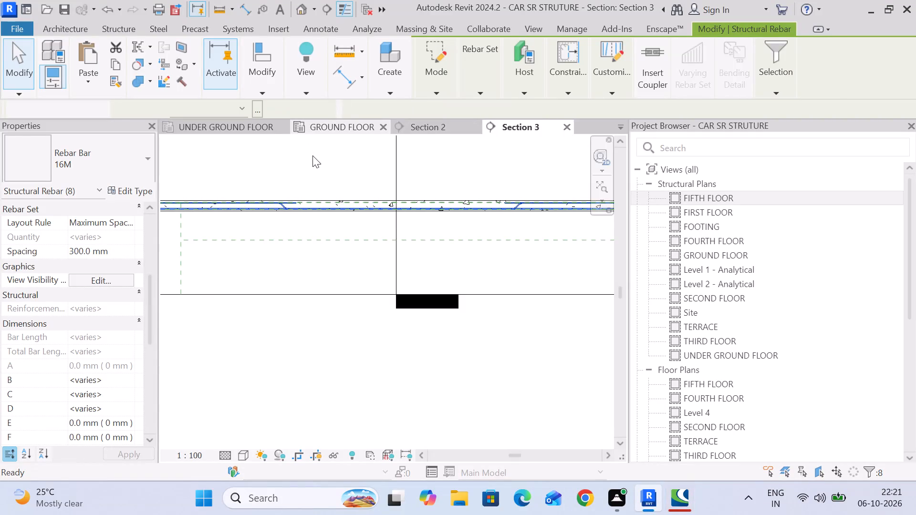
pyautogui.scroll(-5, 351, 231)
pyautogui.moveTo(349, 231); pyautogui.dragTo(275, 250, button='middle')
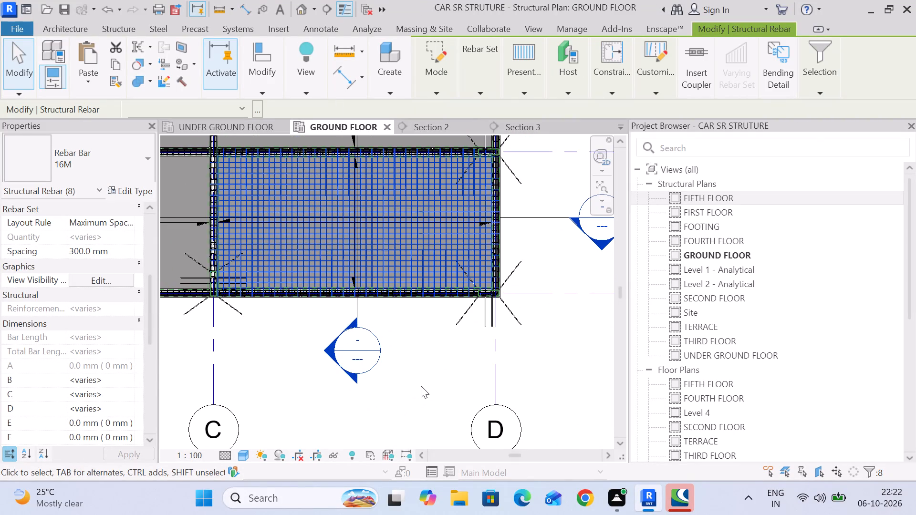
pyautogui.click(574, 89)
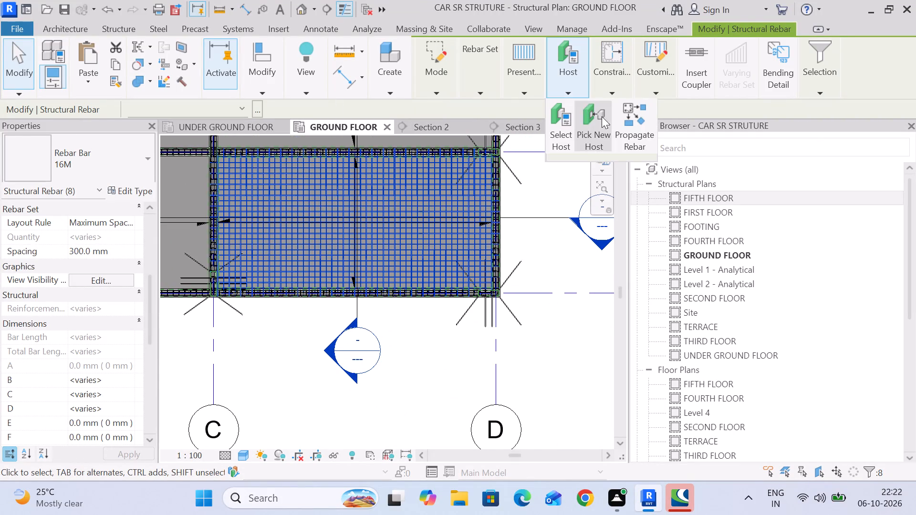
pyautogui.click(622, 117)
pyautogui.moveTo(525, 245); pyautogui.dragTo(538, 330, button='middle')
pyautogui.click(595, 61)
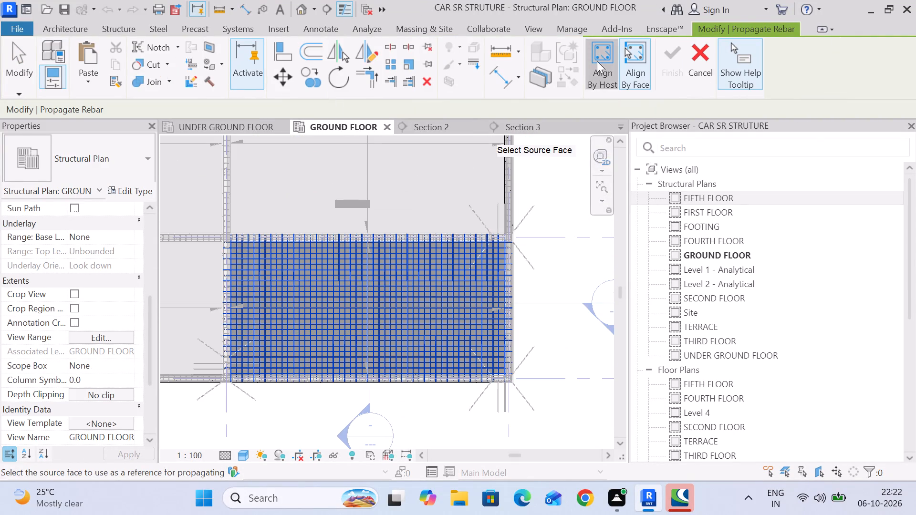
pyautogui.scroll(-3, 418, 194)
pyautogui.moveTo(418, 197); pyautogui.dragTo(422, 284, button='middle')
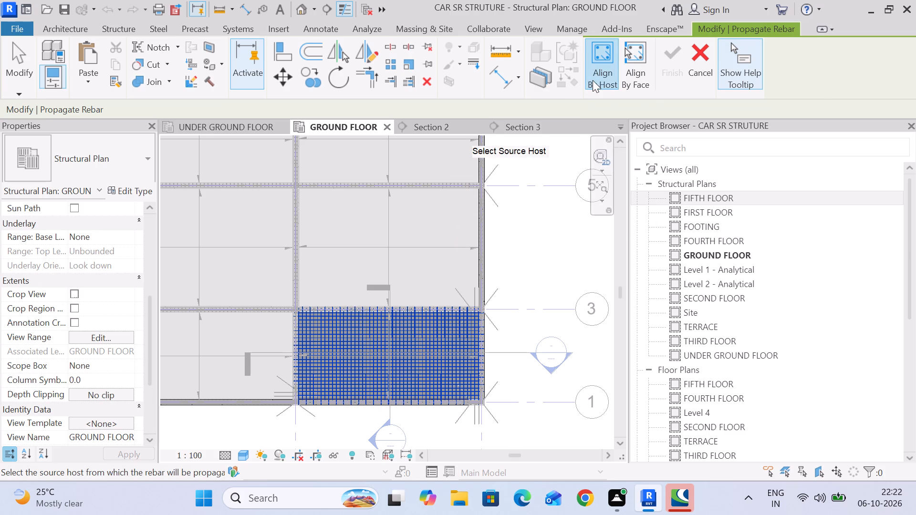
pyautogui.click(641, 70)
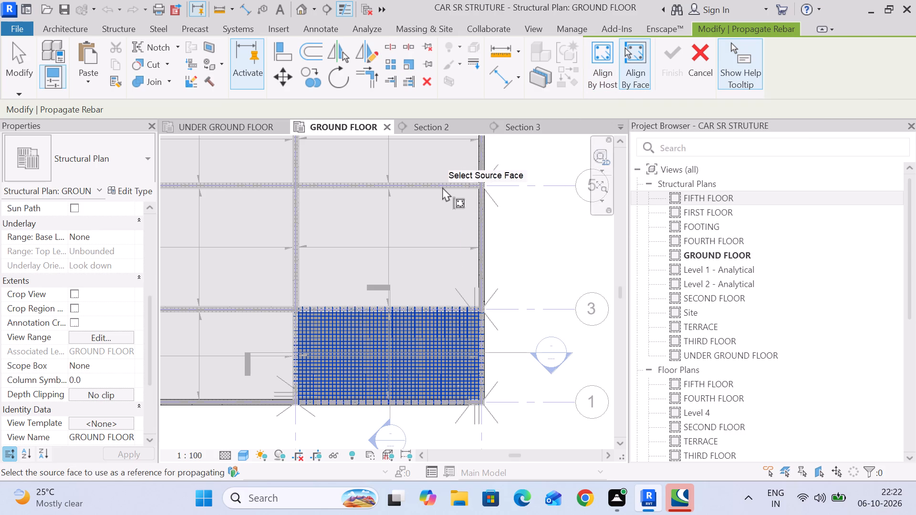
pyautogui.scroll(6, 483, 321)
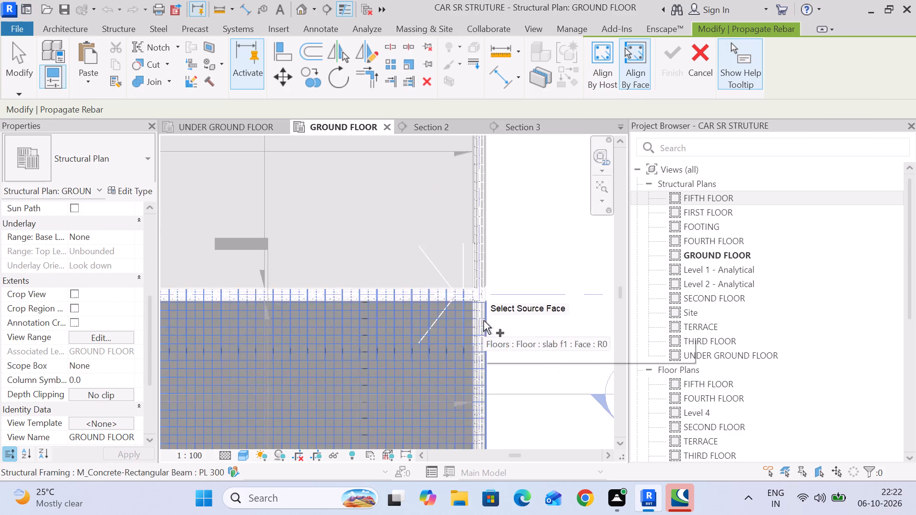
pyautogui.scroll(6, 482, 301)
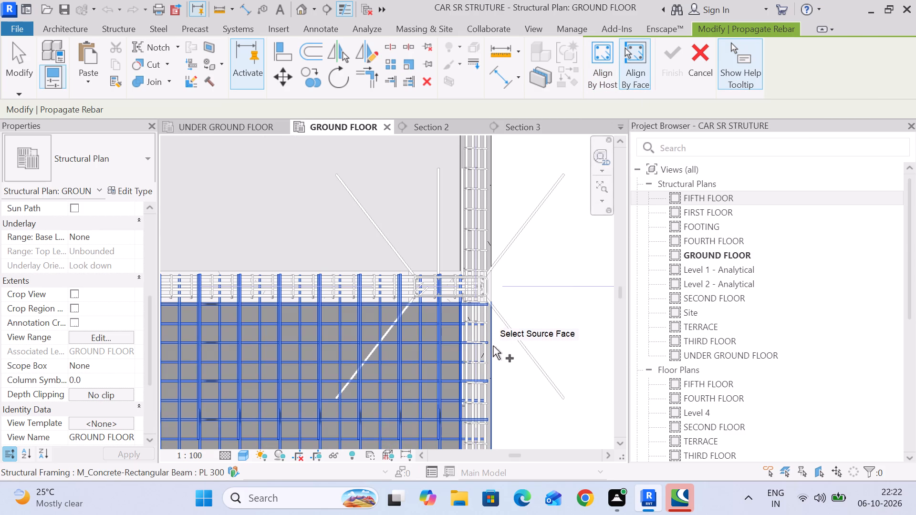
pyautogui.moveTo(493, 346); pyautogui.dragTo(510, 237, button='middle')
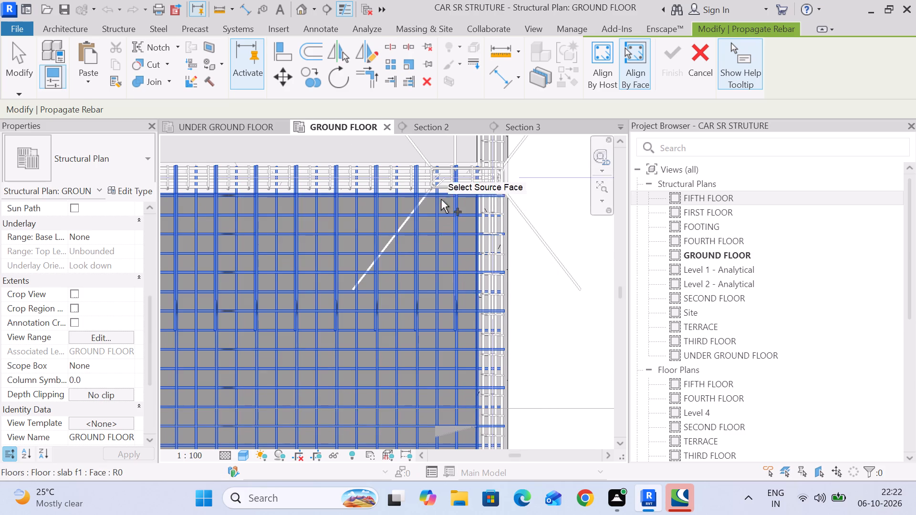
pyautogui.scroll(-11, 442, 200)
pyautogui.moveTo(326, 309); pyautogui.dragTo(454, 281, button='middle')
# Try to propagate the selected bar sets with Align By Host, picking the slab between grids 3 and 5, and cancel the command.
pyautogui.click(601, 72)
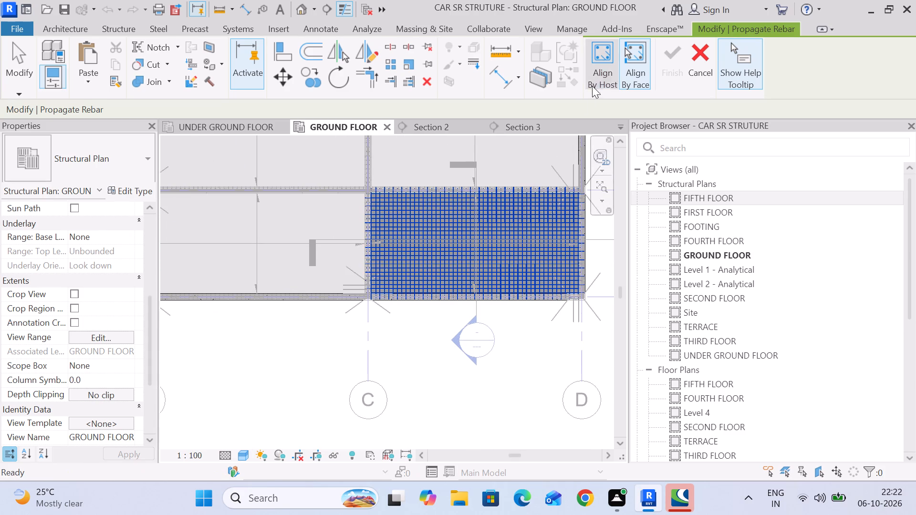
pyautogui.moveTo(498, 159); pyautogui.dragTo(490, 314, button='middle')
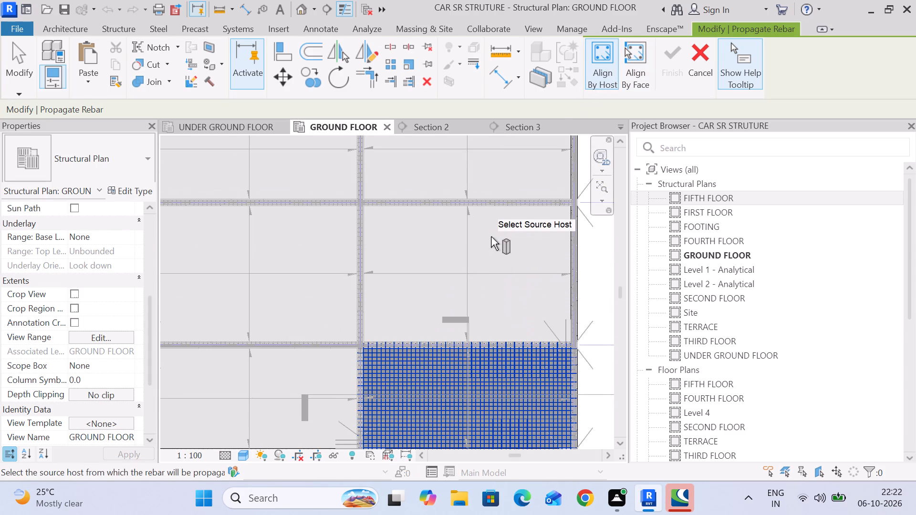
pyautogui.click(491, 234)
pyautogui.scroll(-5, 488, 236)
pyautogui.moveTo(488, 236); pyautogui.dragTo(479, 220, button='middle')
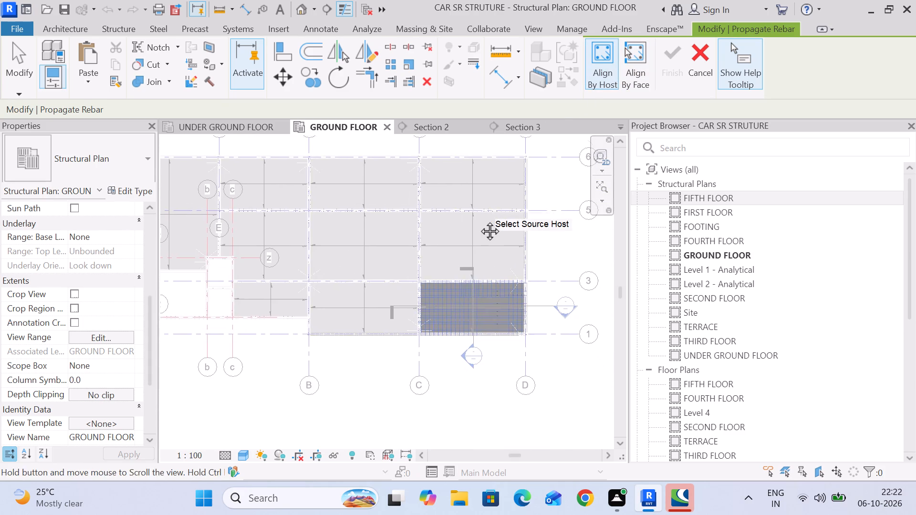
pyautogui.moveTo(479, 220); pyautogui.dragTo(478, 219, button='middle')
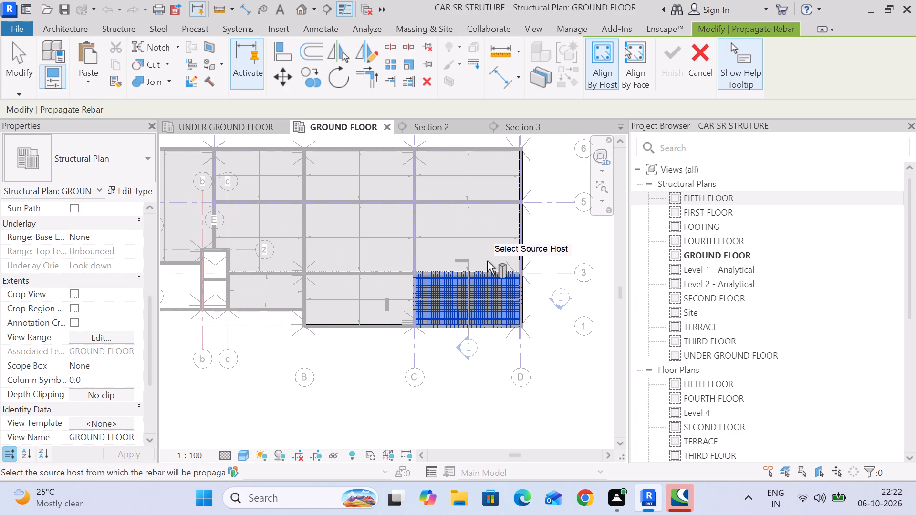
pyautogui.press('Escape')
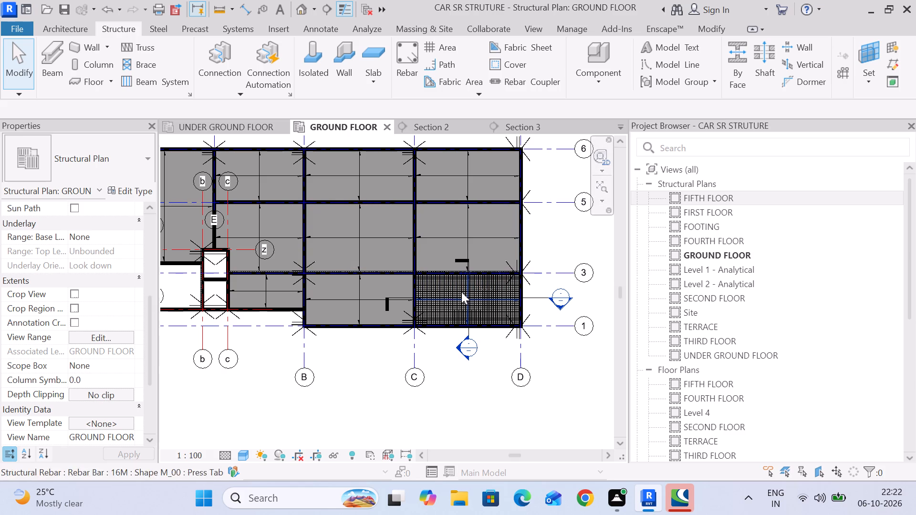
# Save the CAR SR STRUTURE project.
pyautogui.scroll(1, 498, 311)
pyautogui.scroll(-2, 495, 311)
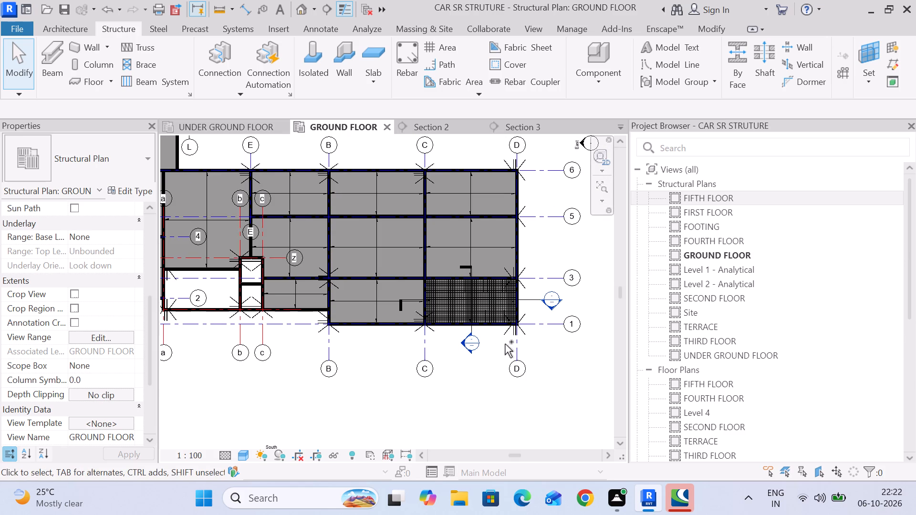
pyautogui.hotkey('ctrl', 's')
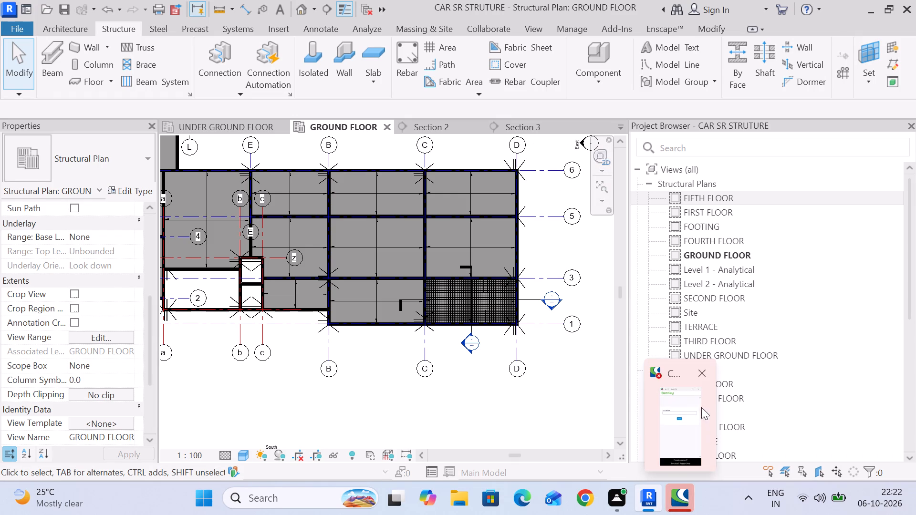
# Close the other running application's window.
pyautogui.click(698, 373)
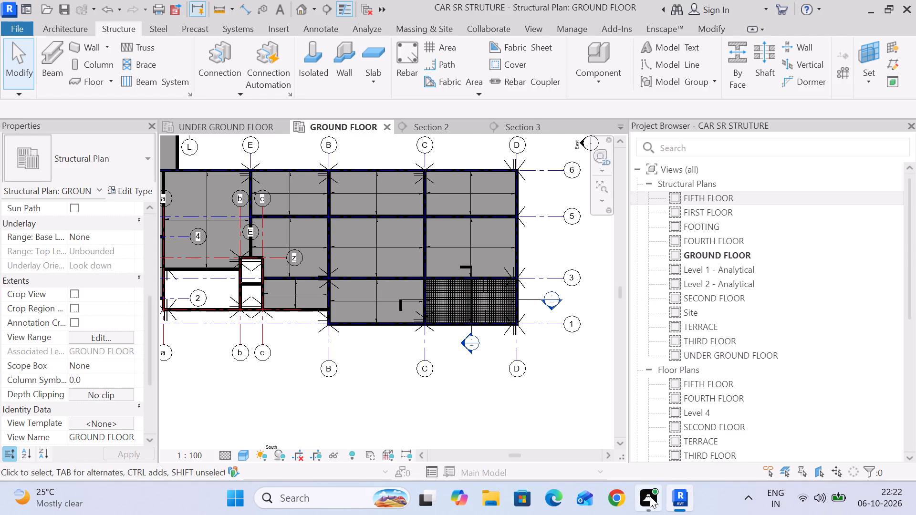